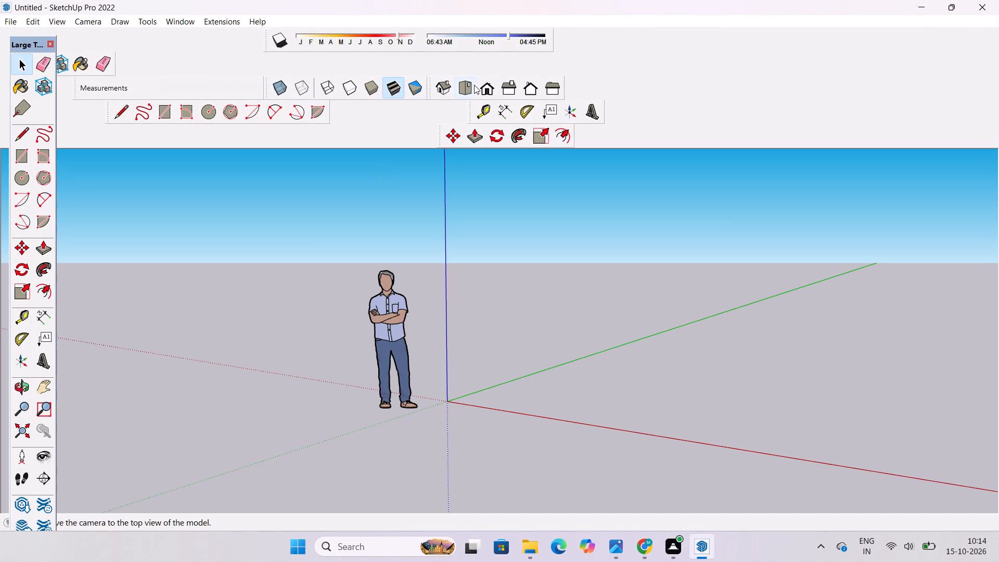
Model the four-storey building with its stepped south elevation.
Switch the camera to the top view of the model.
left_click(465, 84)
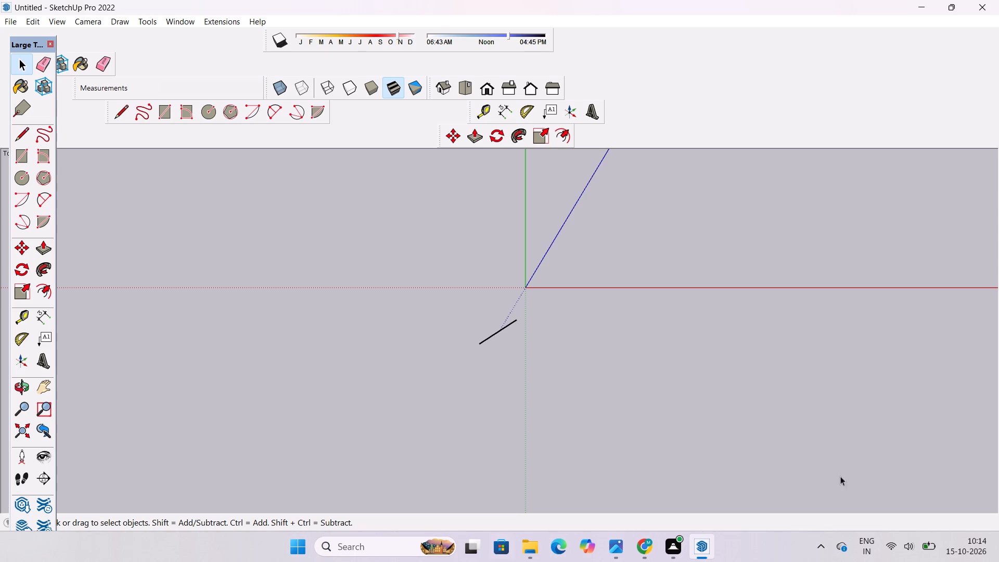
right_click(676, 335)
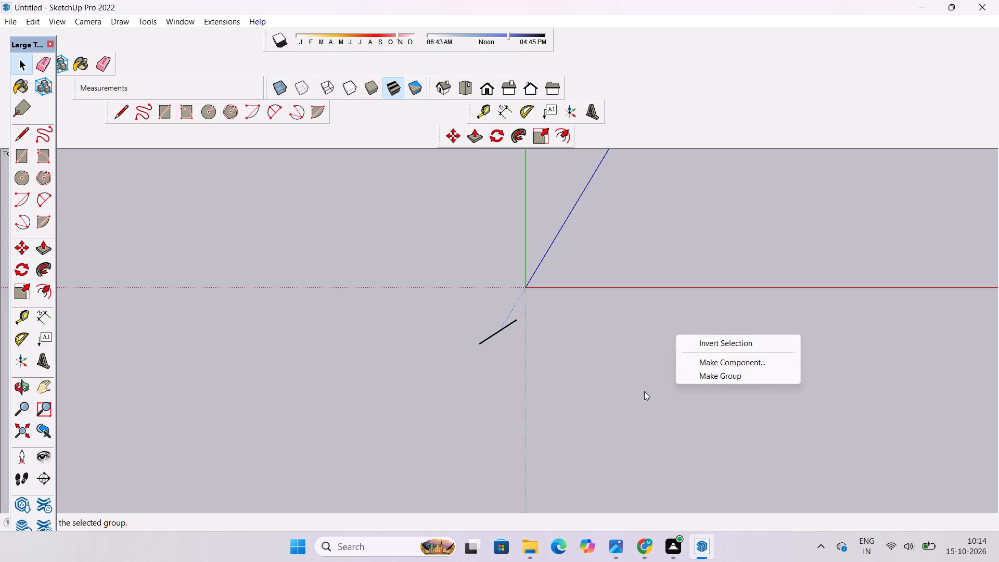
left_click(624, 397)
scroll(586, 215, "up", 10)
scroll(591, 350, "up", 5)
scroll(408, 531, "up", 6)
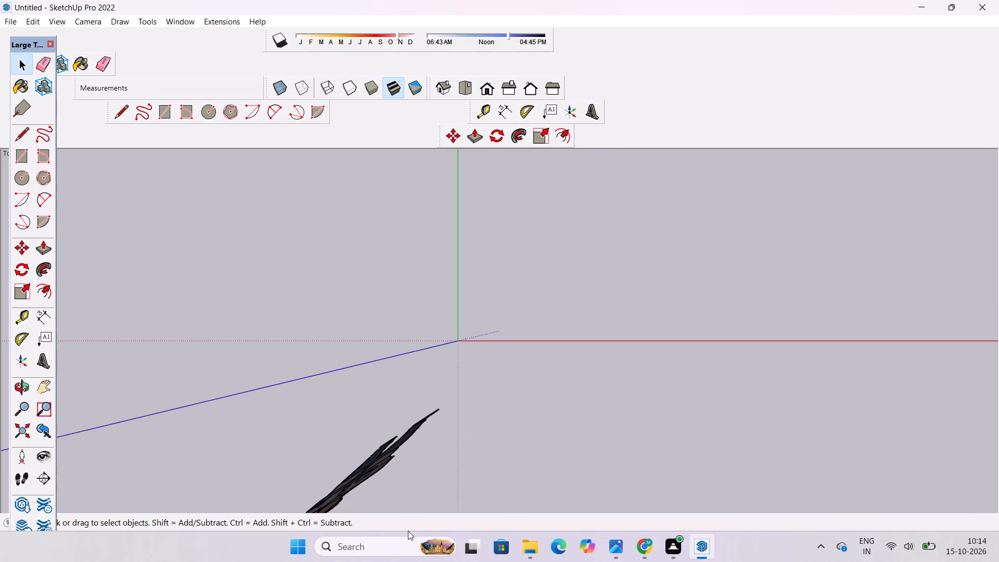
scroll(390, 399, "up", 6)
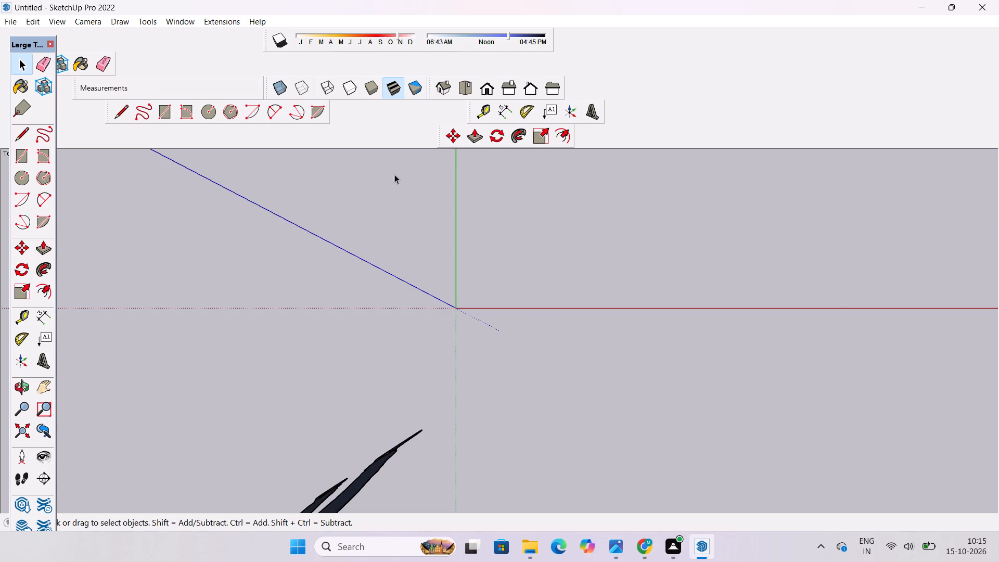
left_click(459, 88)
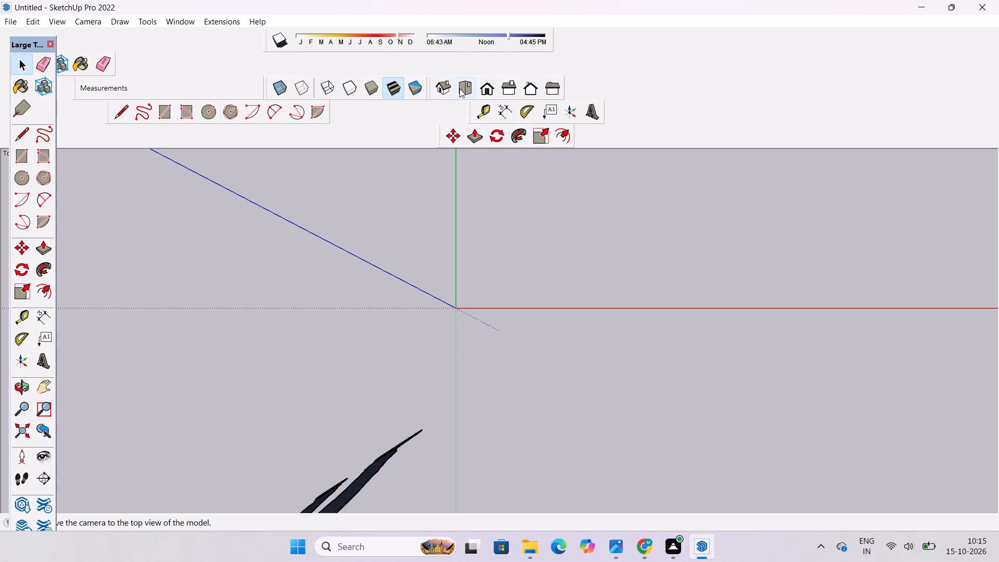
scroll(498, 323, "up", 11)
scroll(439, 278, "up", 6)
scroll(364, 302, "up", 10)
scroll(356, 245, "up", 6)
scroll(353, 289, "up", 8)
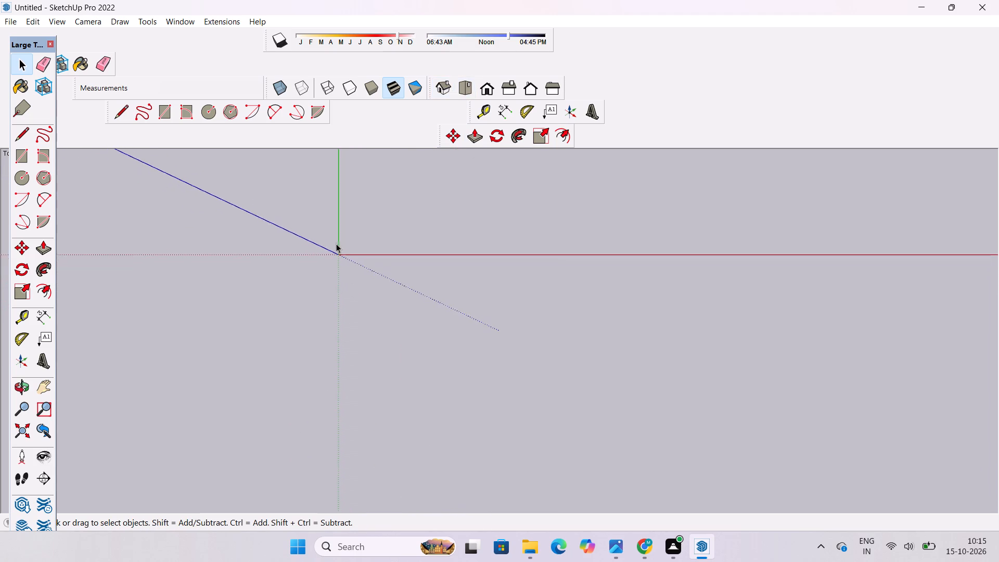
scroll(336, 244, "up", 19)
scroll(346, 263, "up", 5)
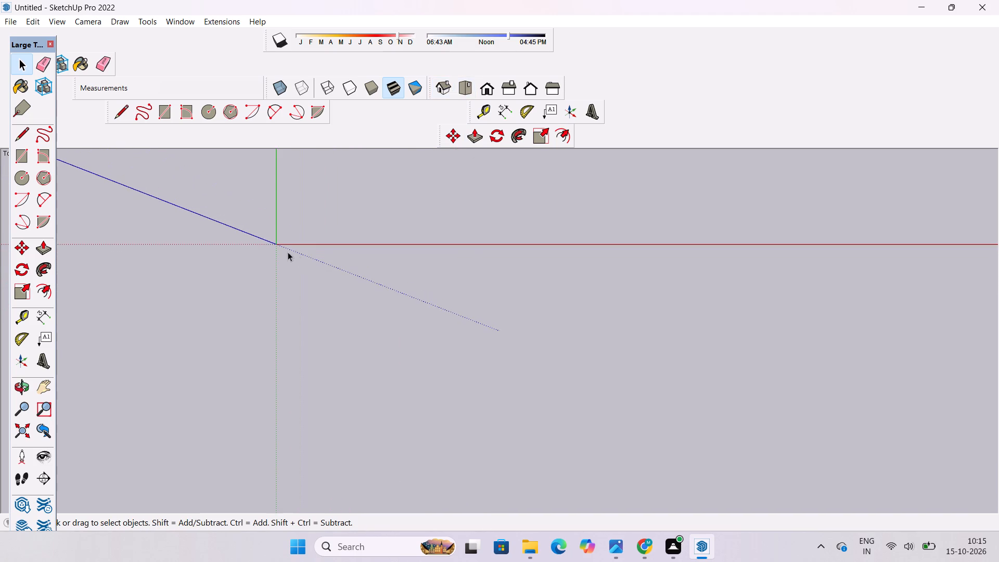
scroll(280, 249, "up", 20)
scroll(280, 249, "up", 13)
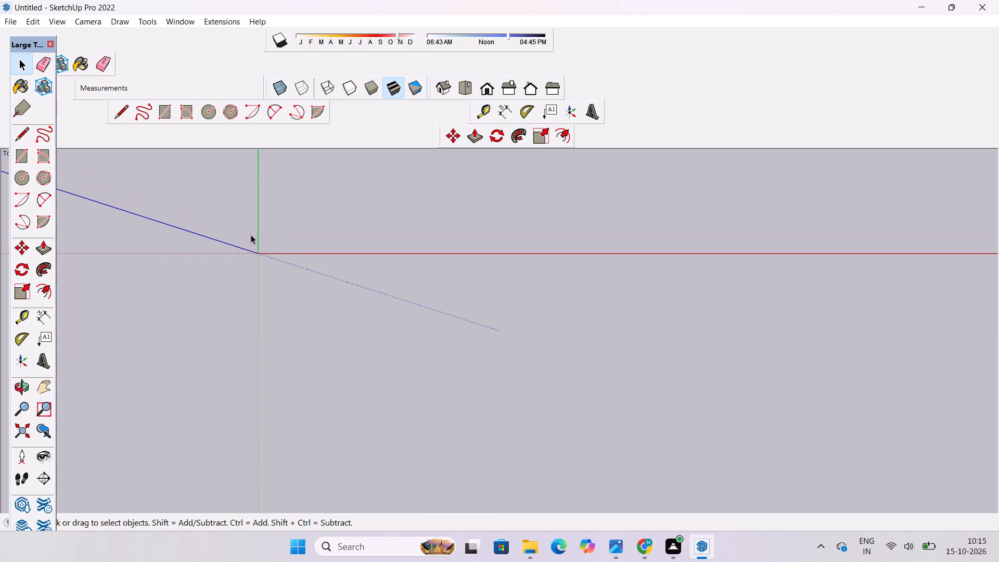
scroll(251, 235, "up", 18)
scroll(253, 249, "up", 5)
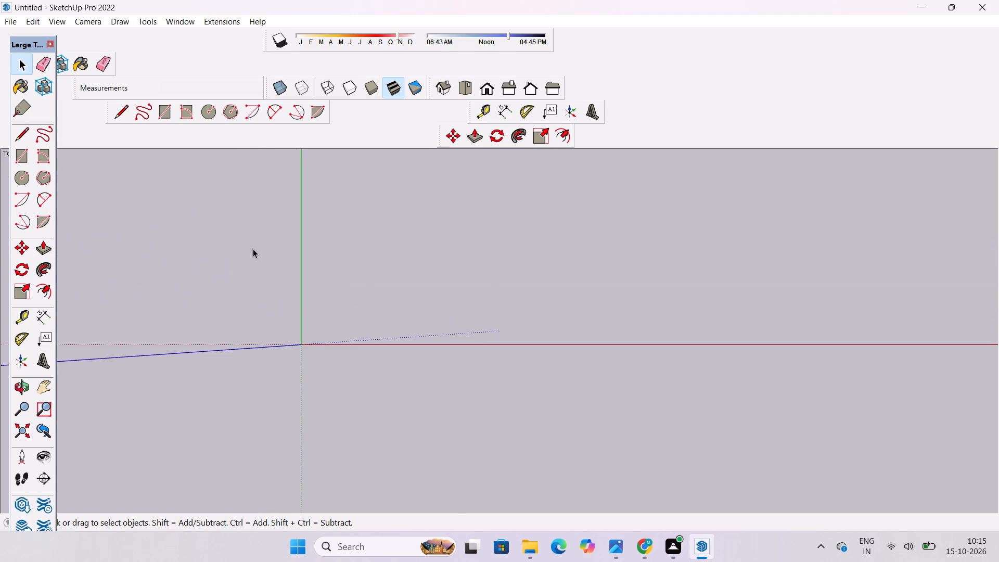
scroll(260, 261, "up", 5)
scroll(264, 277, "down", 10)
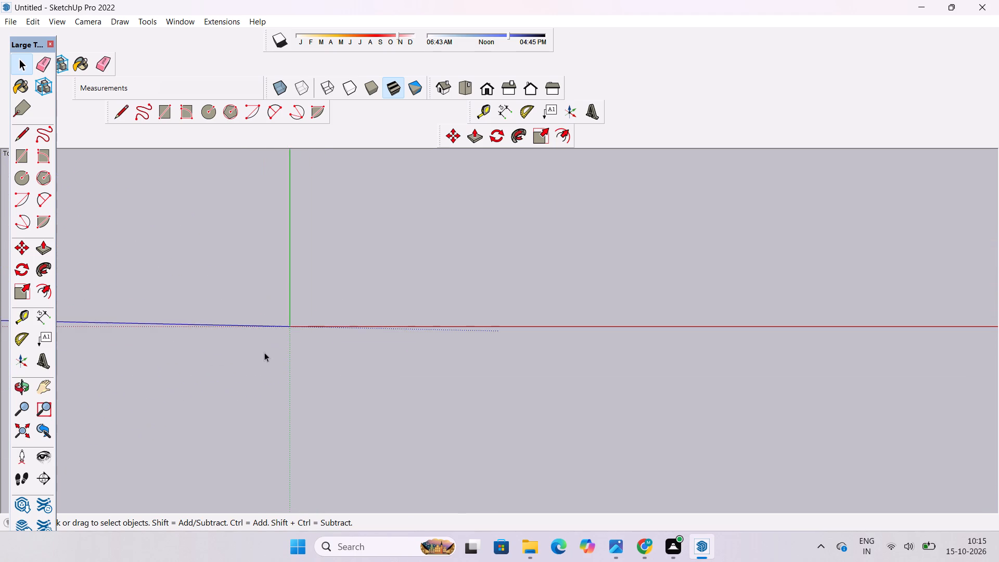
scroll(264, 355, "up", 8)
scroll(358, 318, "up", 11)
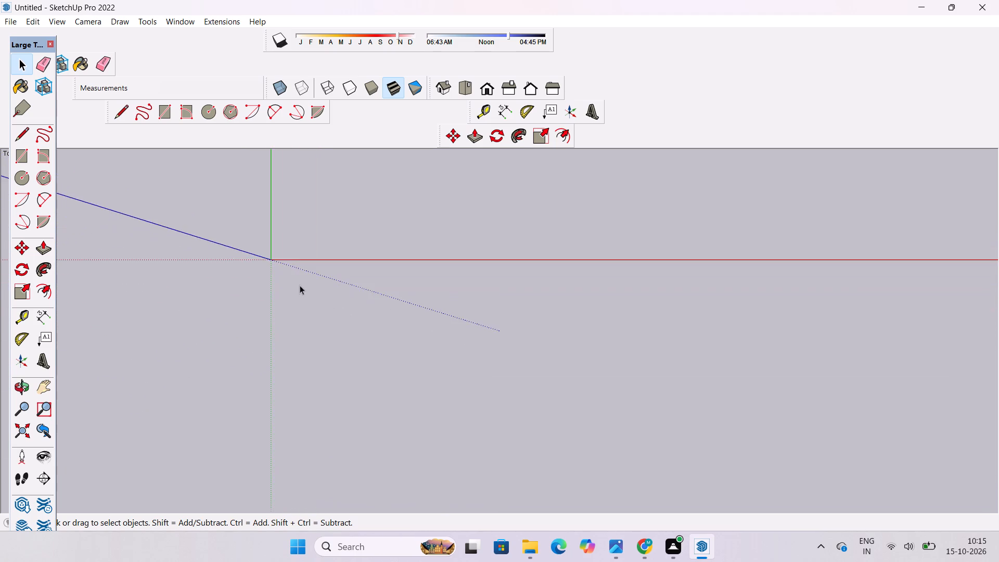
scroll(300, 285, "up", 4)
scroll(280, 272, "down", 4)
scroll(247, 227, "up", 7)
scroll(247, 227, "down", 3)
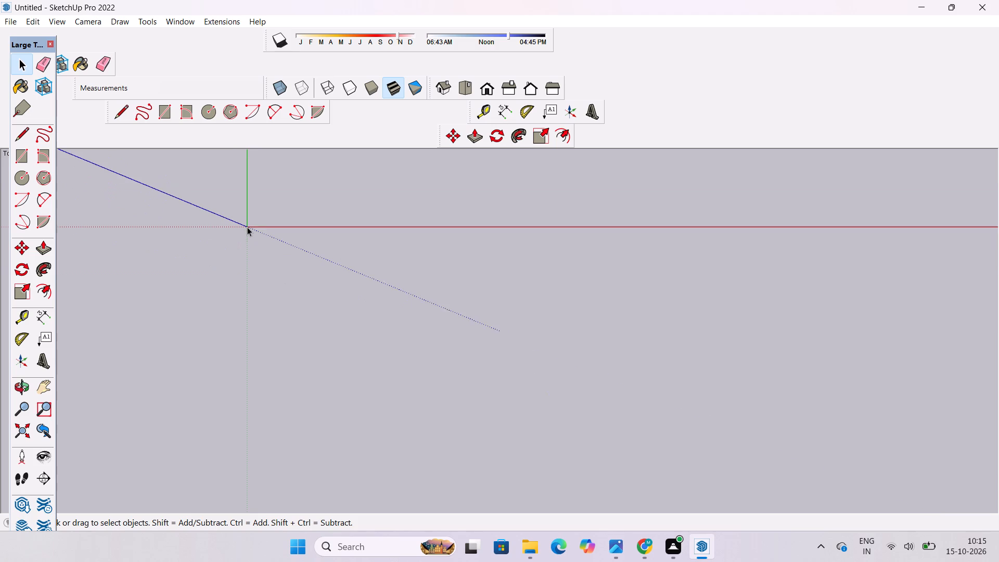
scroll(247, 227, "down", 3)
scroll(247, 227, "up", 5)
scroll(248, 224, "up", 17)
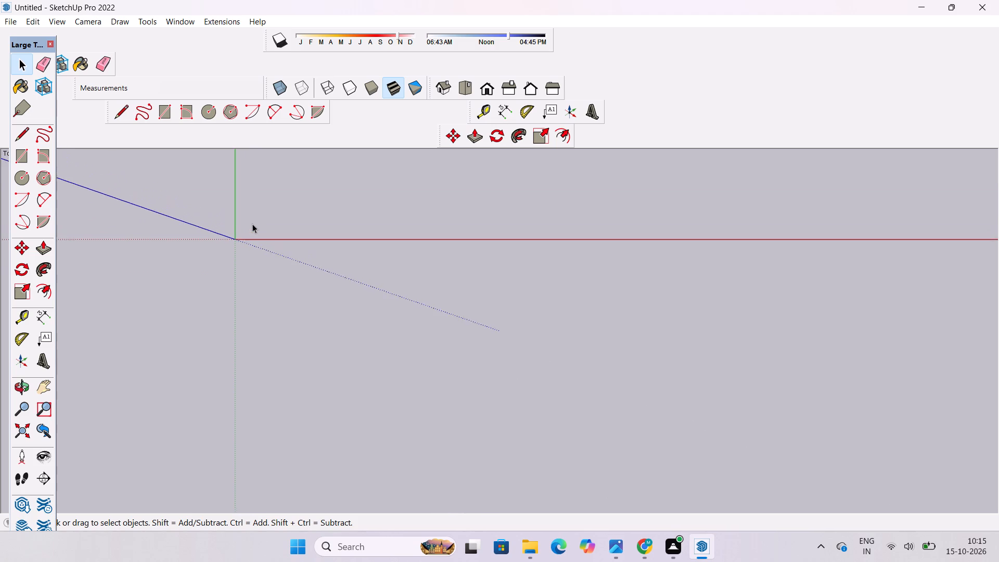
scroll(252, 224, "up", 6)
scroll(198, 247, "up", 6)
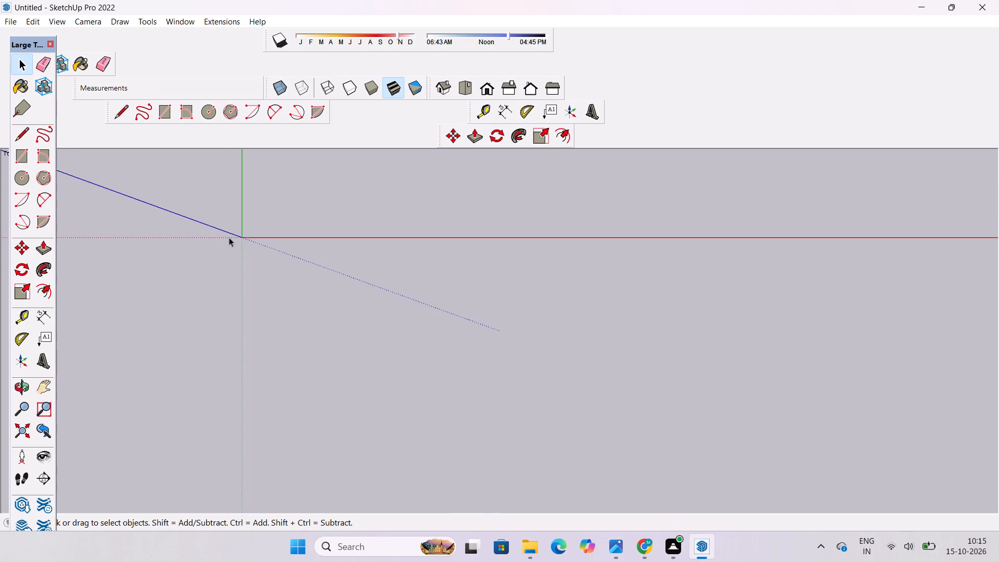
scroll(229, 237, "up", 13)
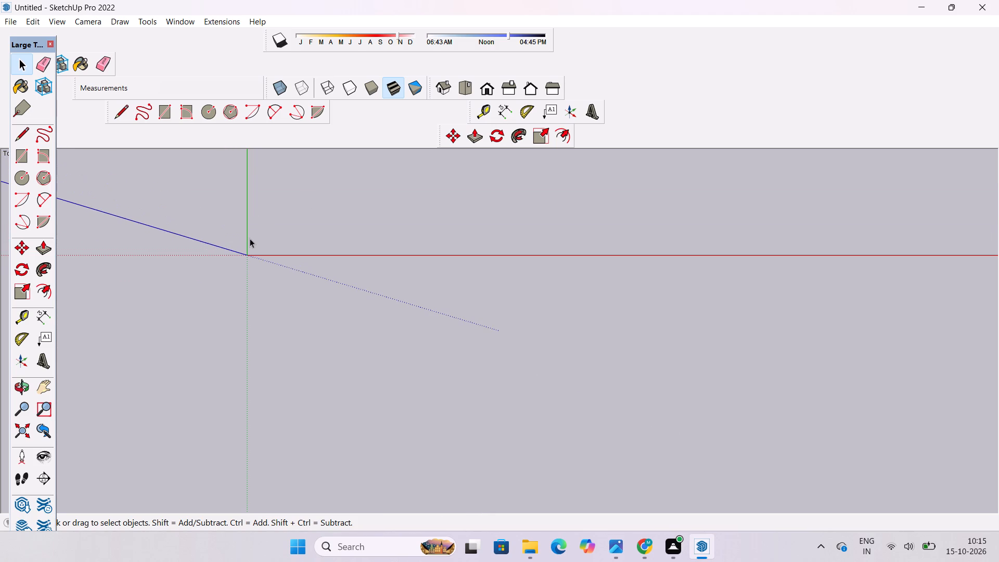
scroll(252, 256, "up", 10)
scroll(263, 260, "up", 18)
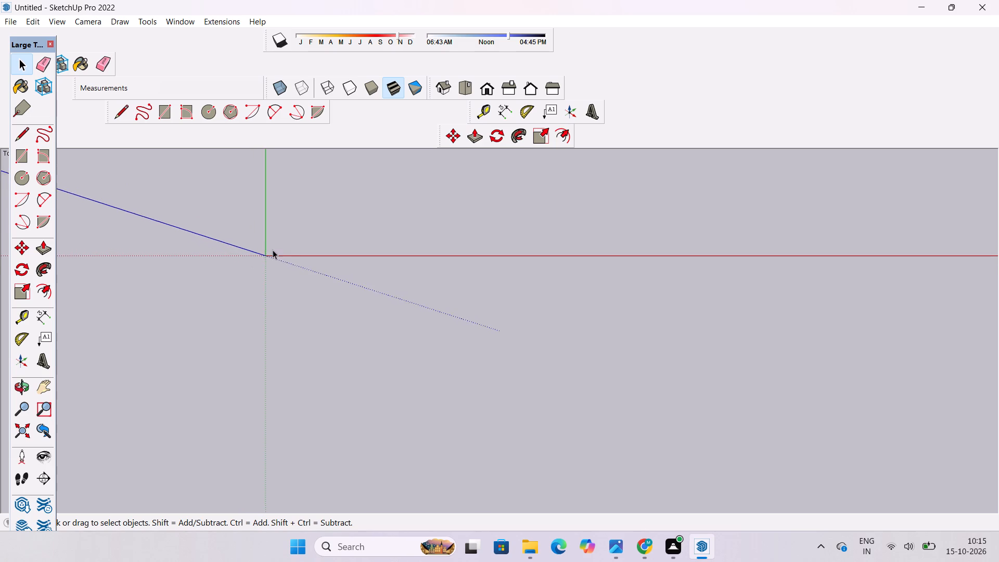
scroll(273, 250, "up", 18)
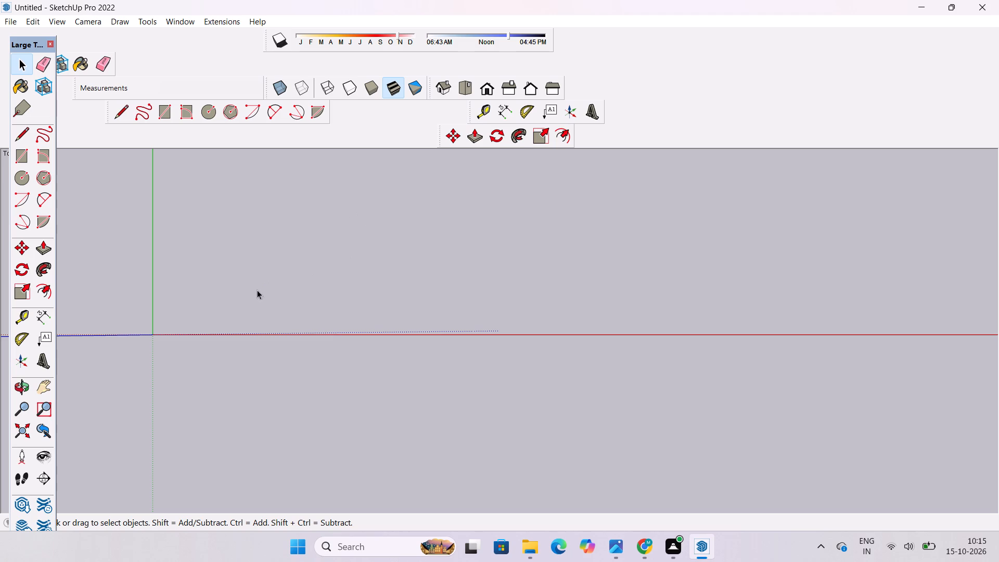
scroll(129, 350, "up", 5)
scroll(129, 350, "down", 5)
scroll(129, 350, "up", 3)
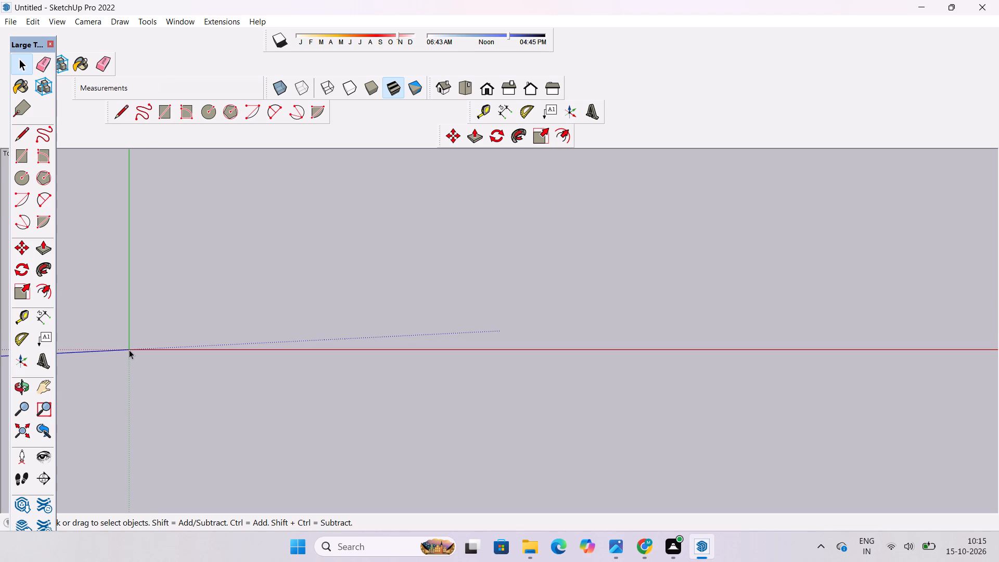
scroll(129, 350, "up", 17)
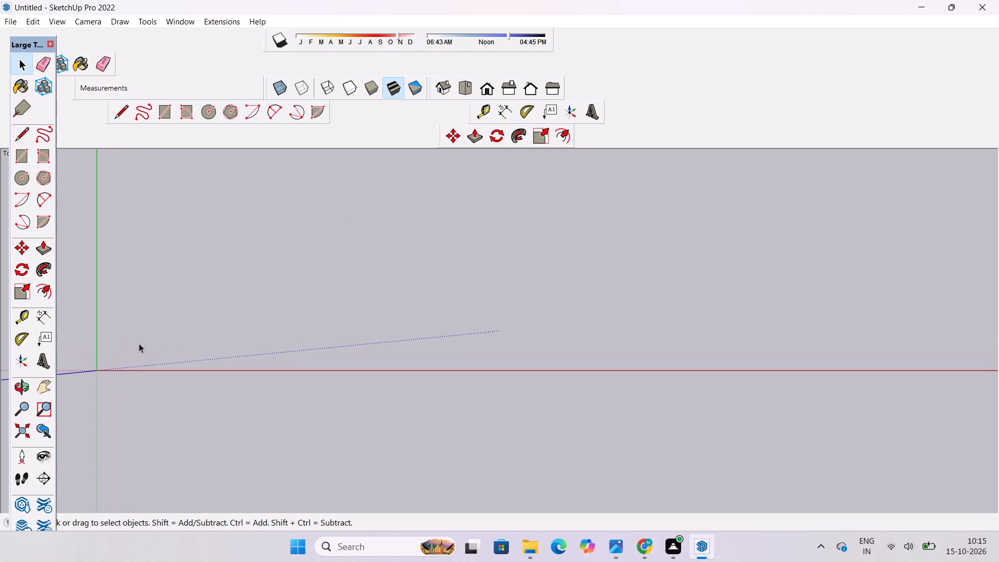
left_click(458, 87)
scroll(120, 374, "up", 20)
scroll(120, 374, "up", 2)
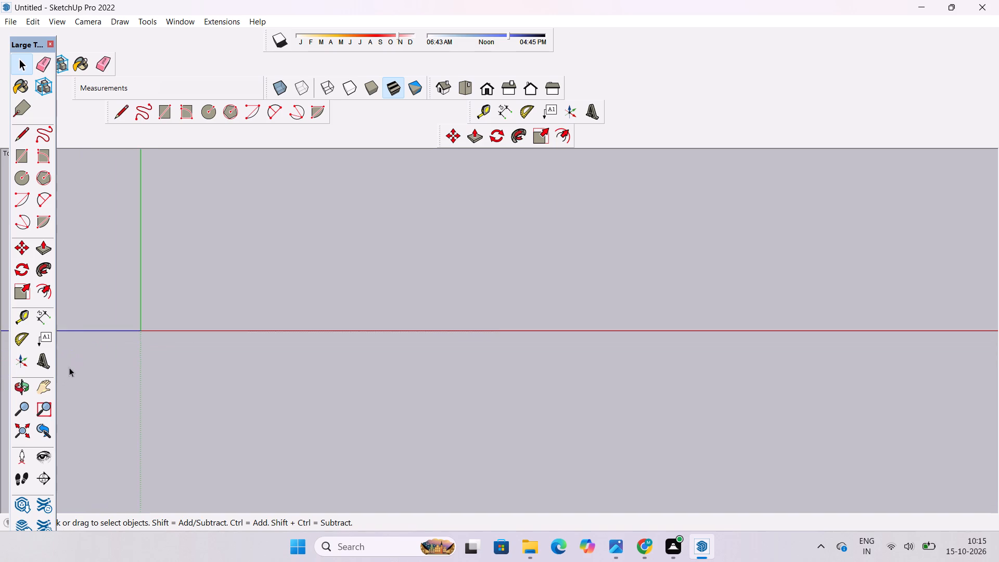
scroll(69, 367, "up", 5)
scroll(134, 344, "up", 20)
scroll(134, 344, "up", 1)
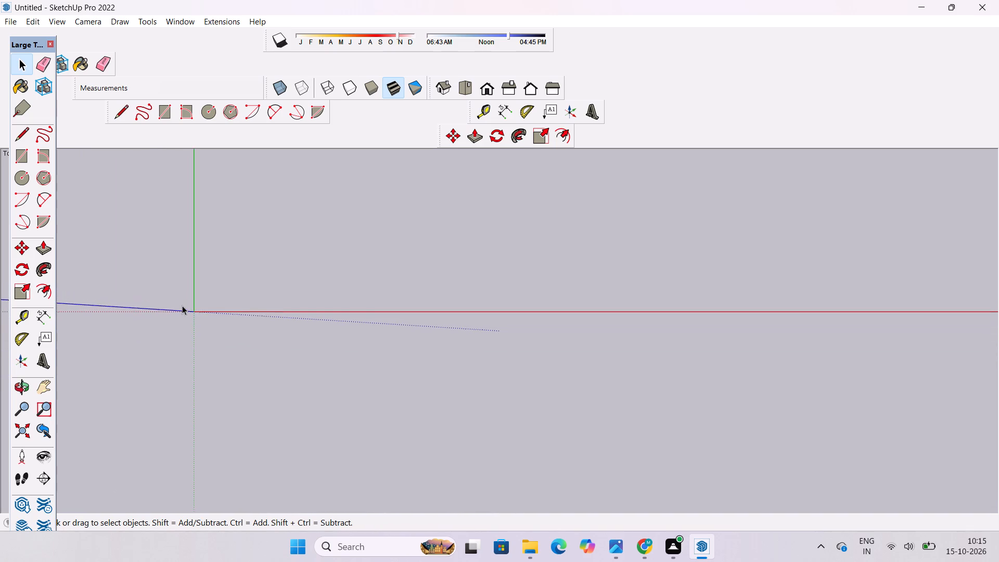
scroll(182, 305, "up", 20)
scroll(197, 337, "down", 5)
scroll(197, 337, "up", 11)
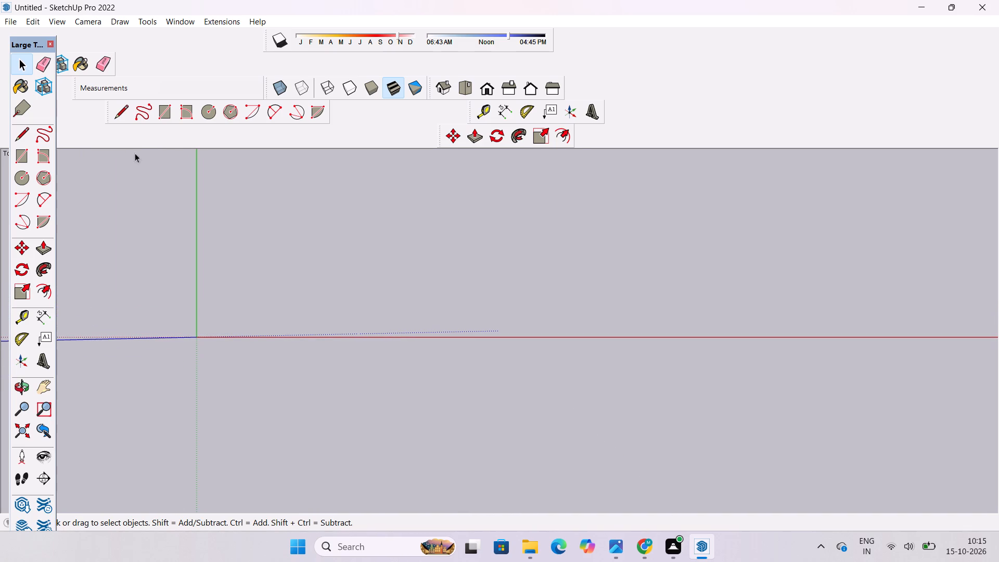
Draw a 50' line parallel to the red axis, starting just beside the origin.
left_click(119, 113)
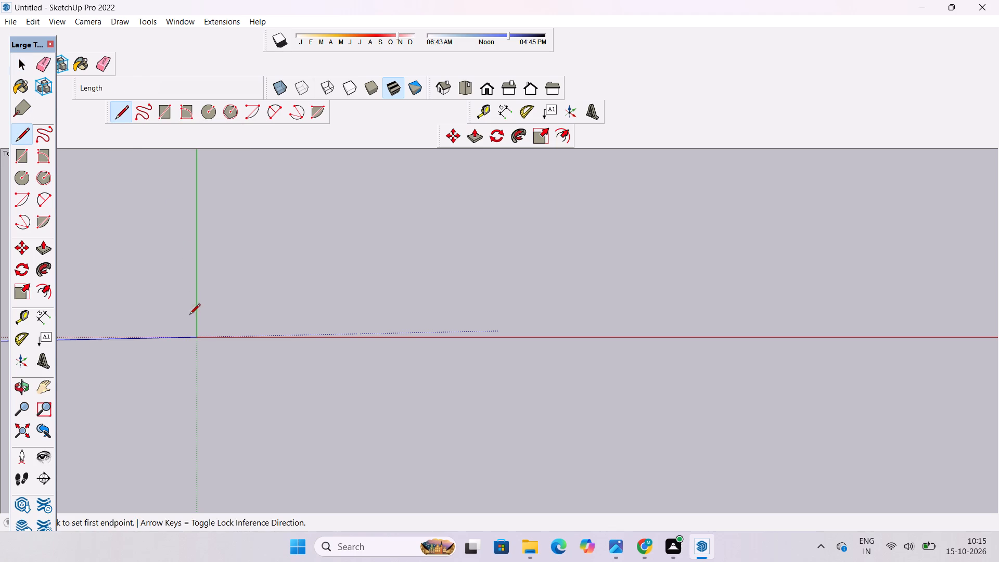
left_click(216, 324)
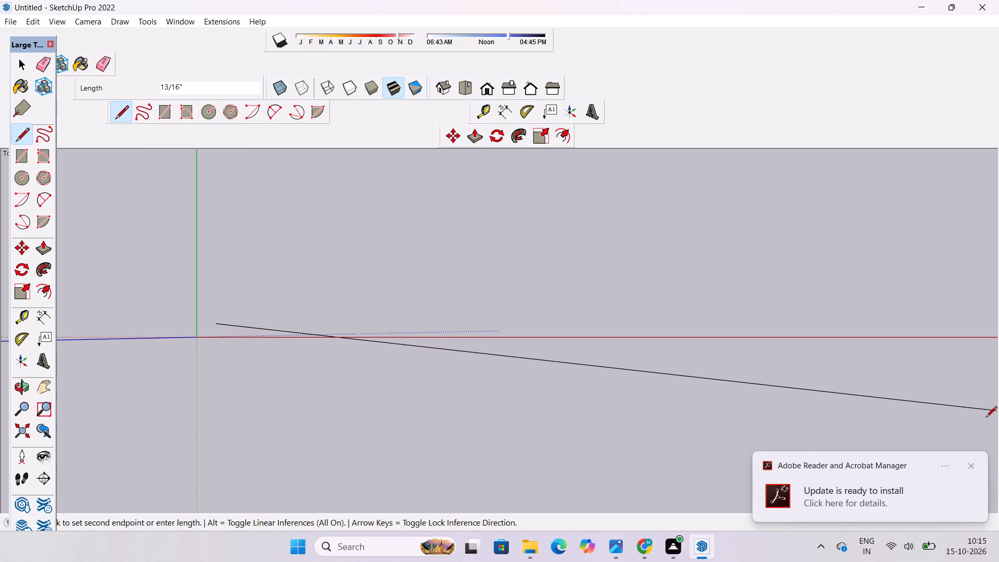
left_click(966, 468)
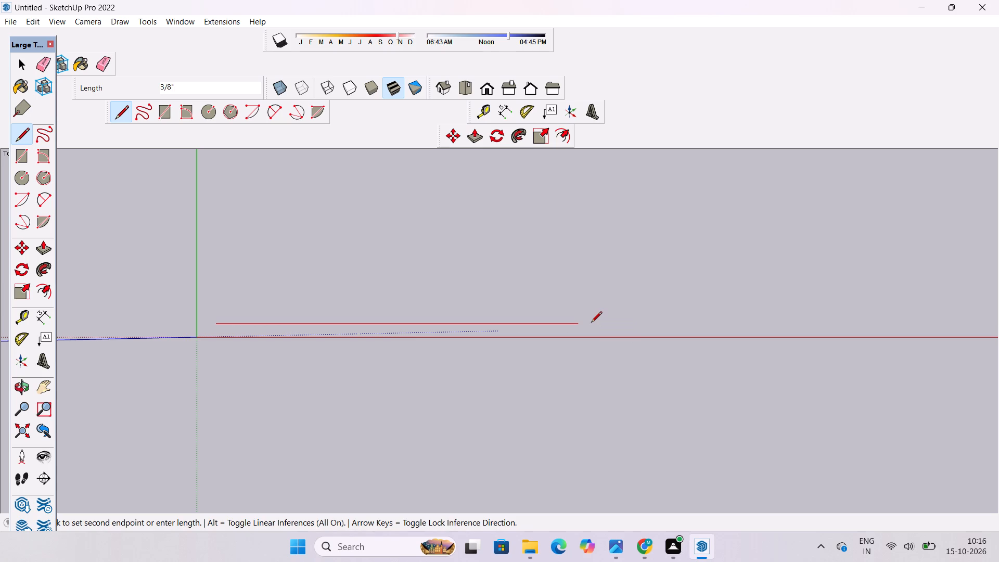
scroll(588, 322, "down", 1)
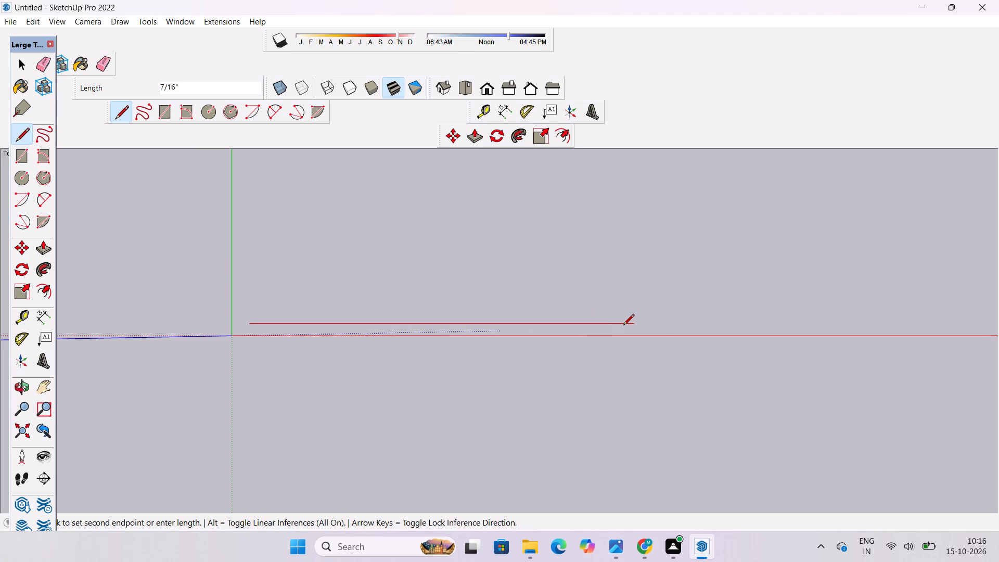
type("50'")
key("Return")
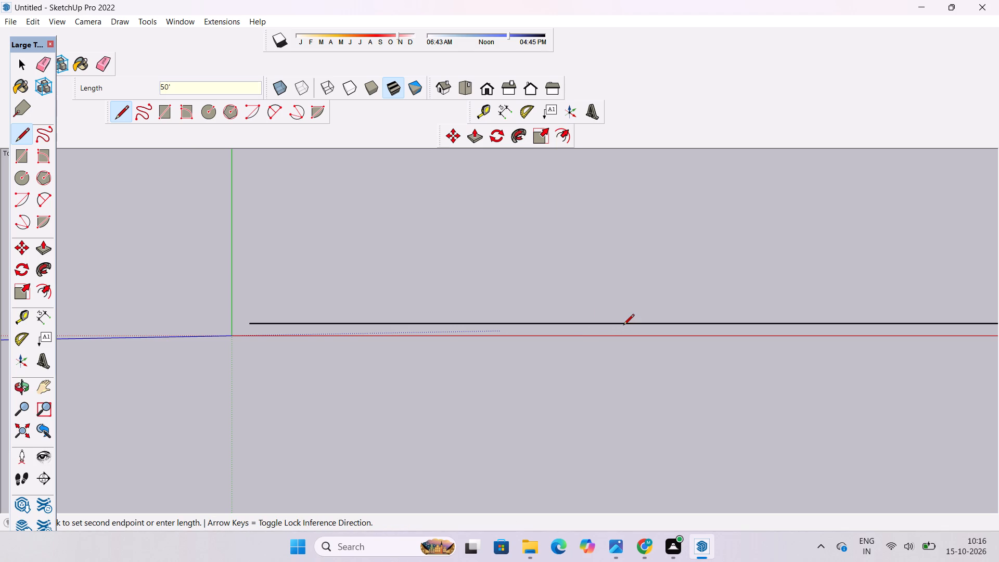
key("space")
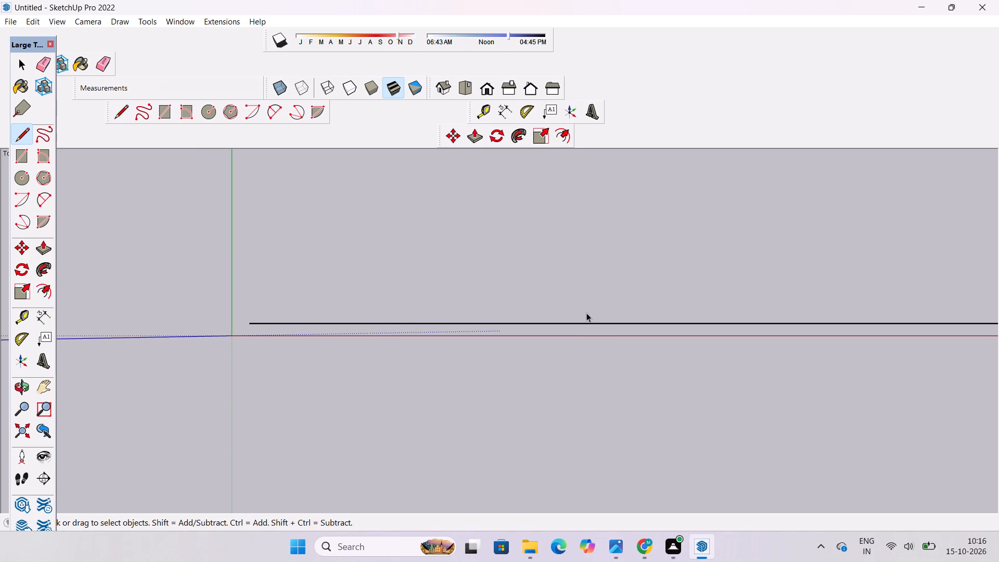
Draw a 45' line parallel to the green axis from the 50' line's start point near the origin.
type("l")
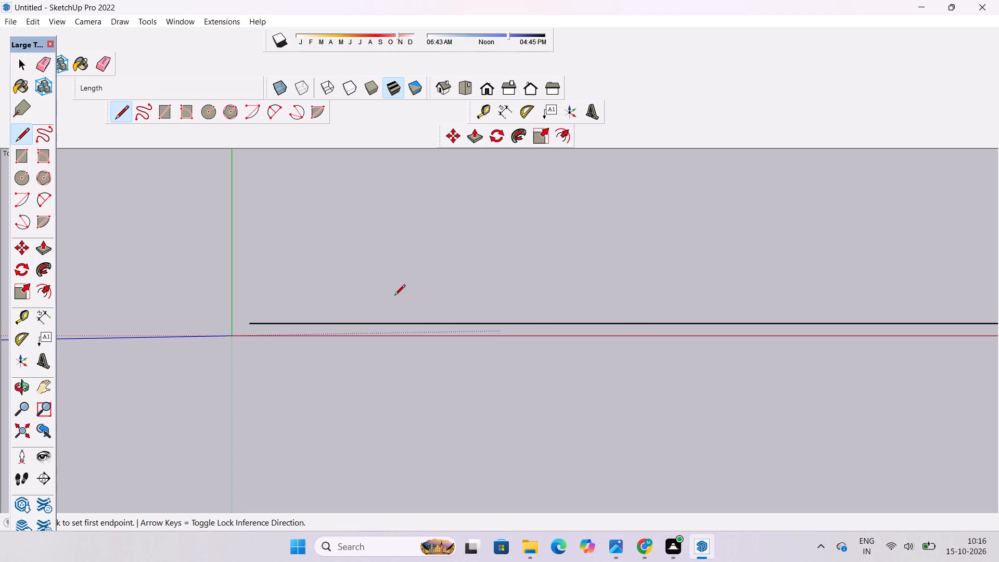
left_click(249, 326)
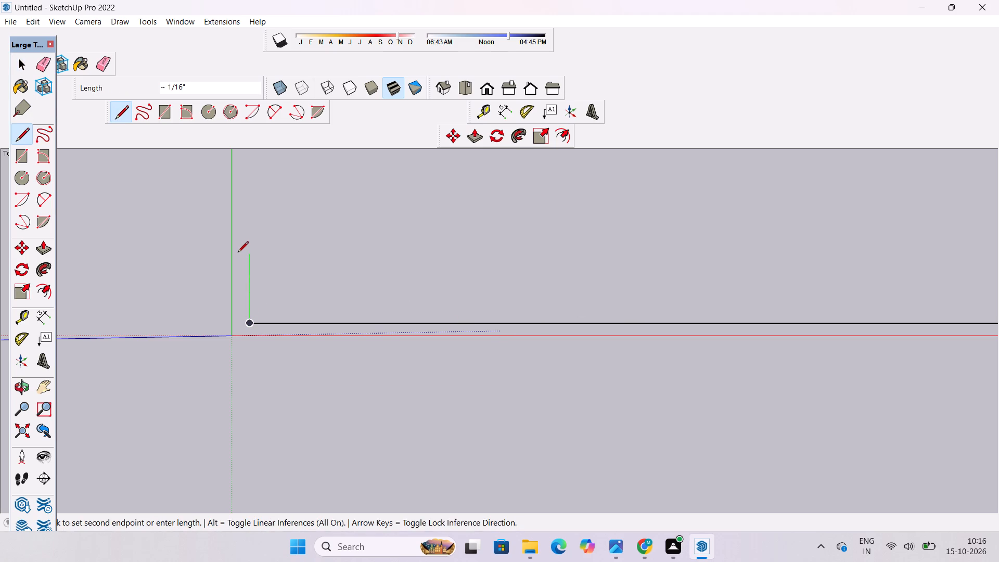
type("45'")
key("Return")
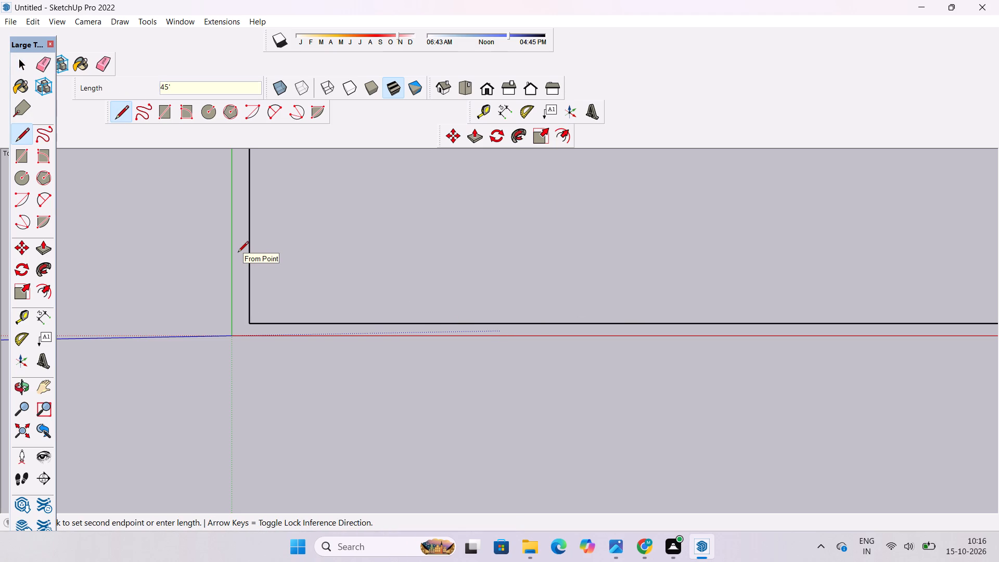
key("space")
Draw the two remaining edges from the 45' line's far end to the 50' line's far end, closing the rectangle.
type("o")
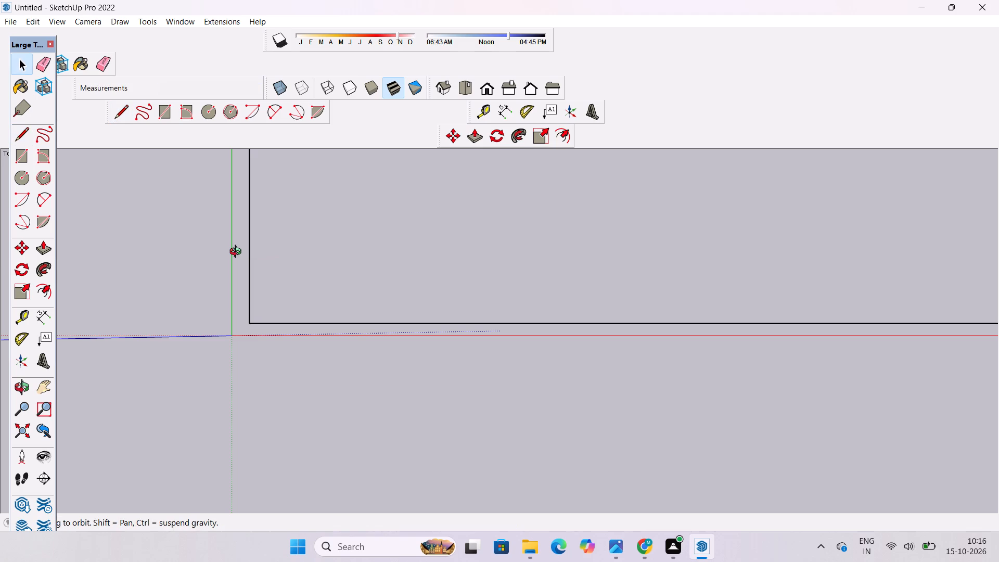
scroll(272, 274, "down", 7)
left_click_drag(389, 258, 233, 457, "shift")
scroll(235, 441, "down", 3, "shift")
scroll(235, 441, "up", 1, "shift")
scroll(235, 441, "down", 2, "shift")
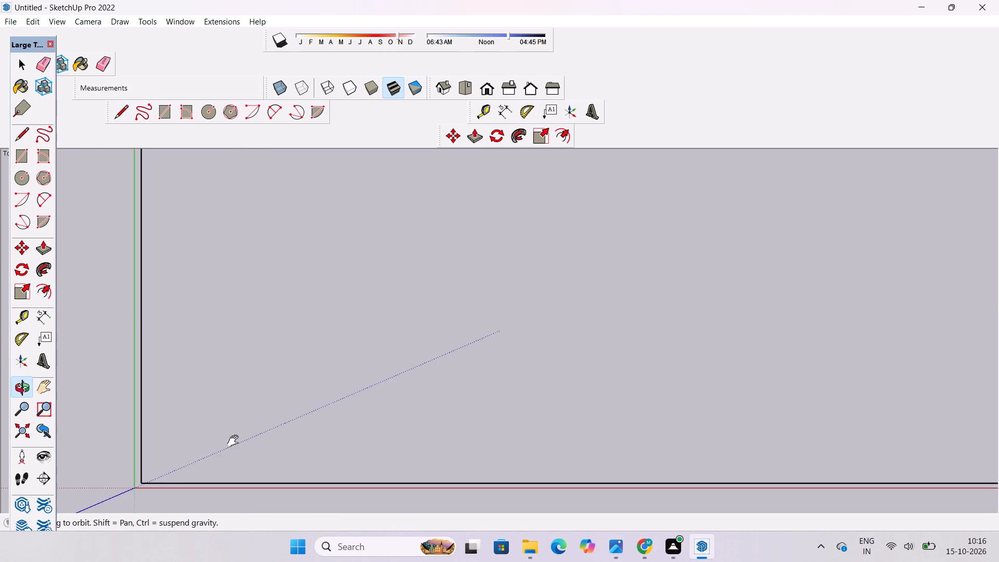
scroll(235, 441, "down", 6, "shift")
left_click_drag(378, 361, 254, 528, "shift")
scroll(343, 416, "down", 18, "shift")
left_click_drag(364, 399, 365, 523, "shift")
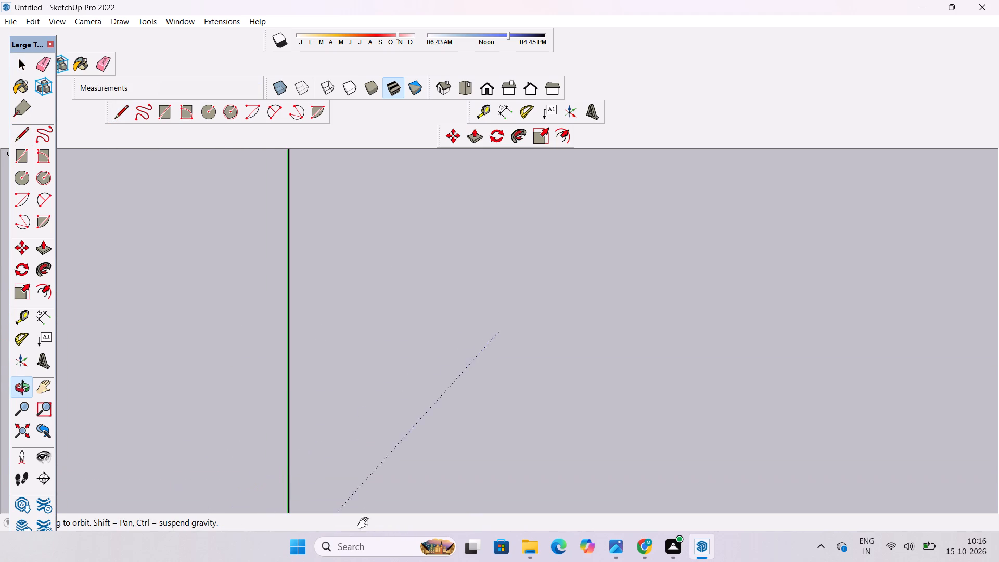
left_click_drag(365, 523, 365, 532, "shift")
scroll(349, 438, "down", 15, "shift")
scroll(349, 438, "up", 1, "shift")
scroll(349, 438, "down", 20, "shift")
scroll(349, 438, "down", 5, "shift")
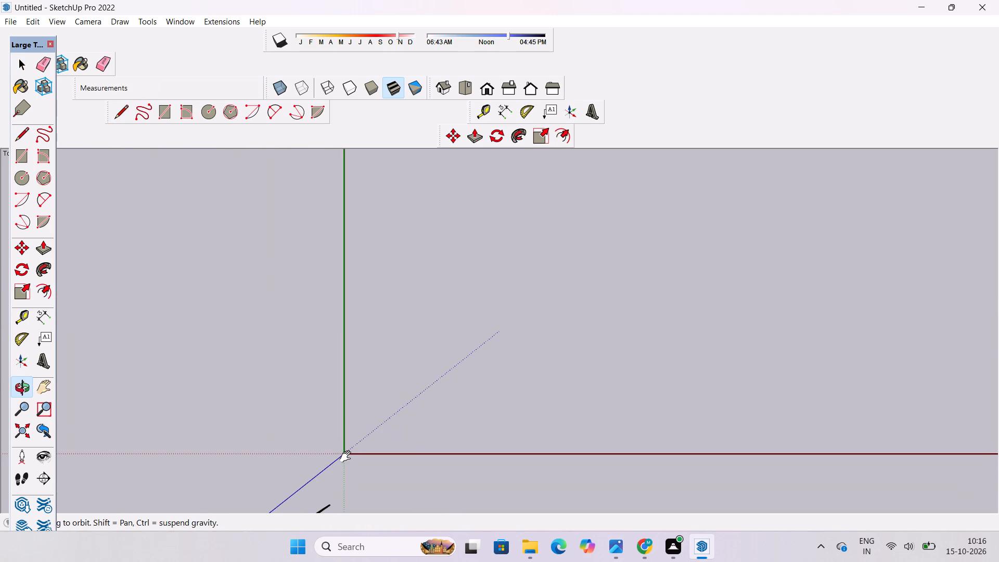
scroll(348, 457, "down", 16, "shift")
left_click_drag(434, 318, 414, 516, "shift")
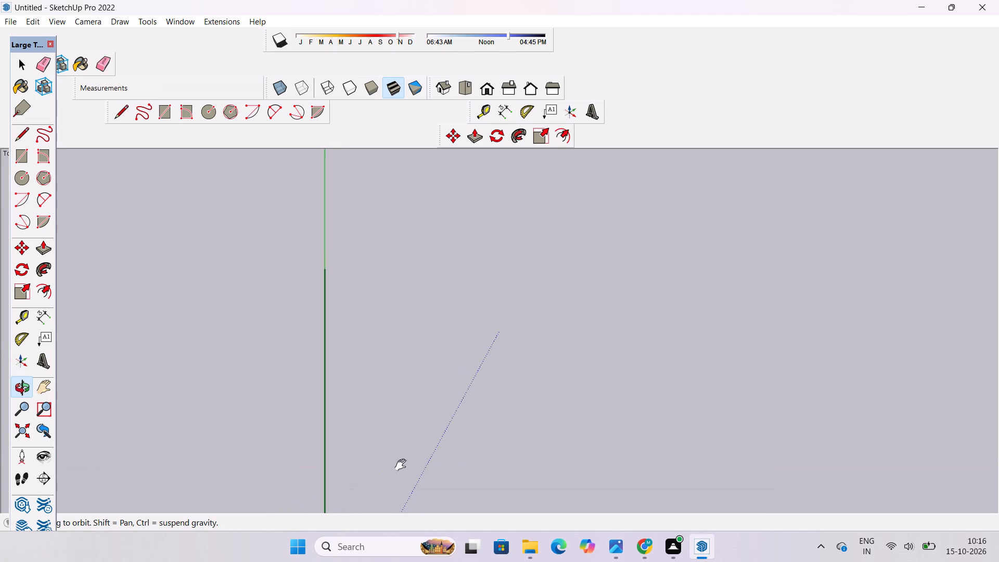
scroll(367, 327, "down", 3, "shift")
left_click_drag(369, 371, 318, 290, "shift")
left_click_drag(351, 349, 339, 303, "shift")
scroll(335, 290, "down", 4, "shift")
left_click_drag(349, 278, 317, 333, "shift")
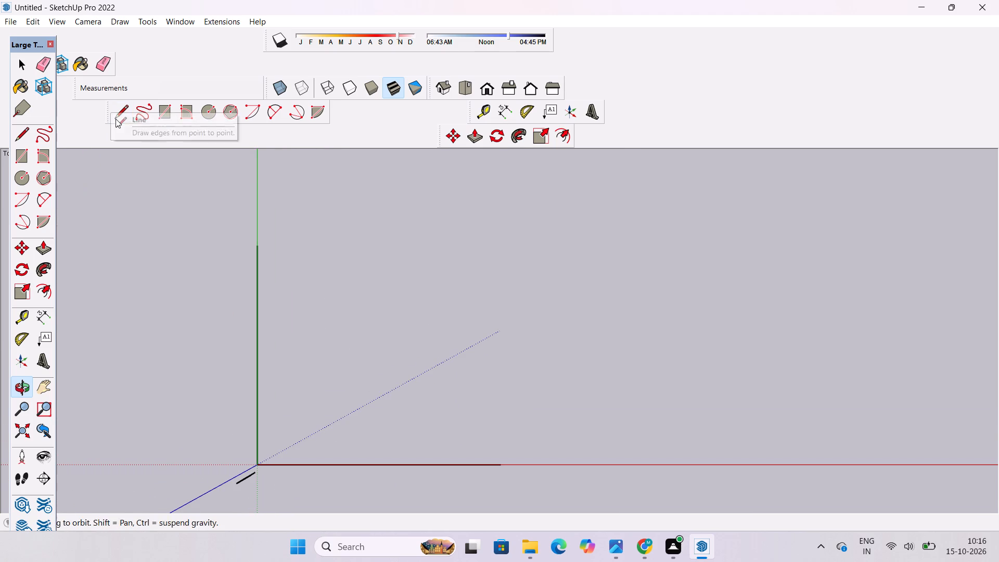
left_click(116, 119)
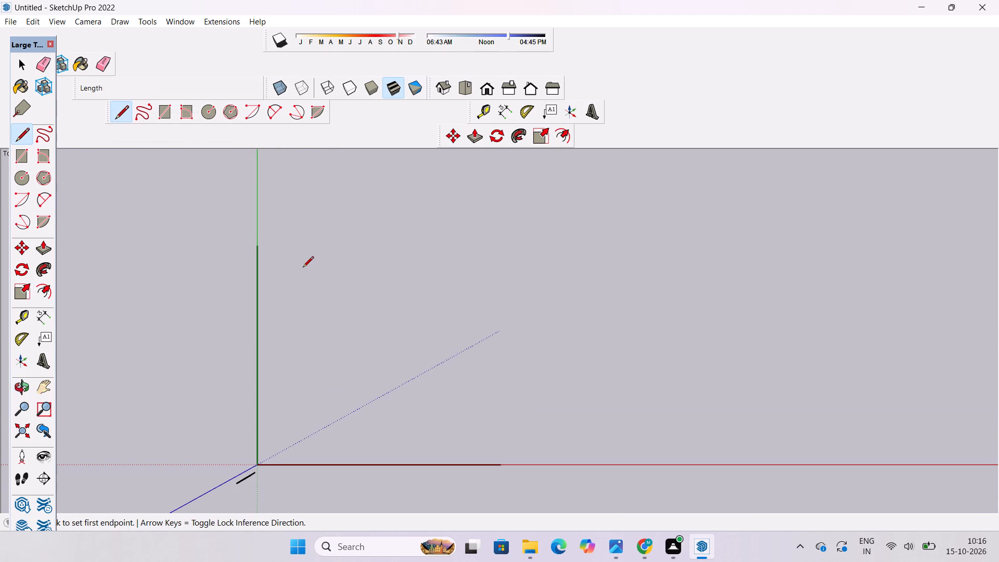
left_click(252, 246)
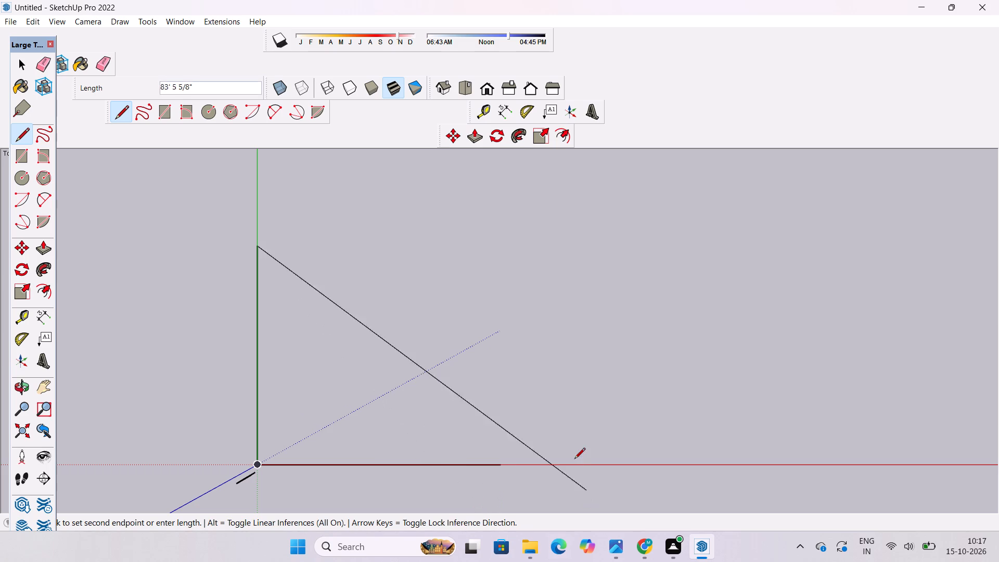
scroll(453, 227, "up", 1)
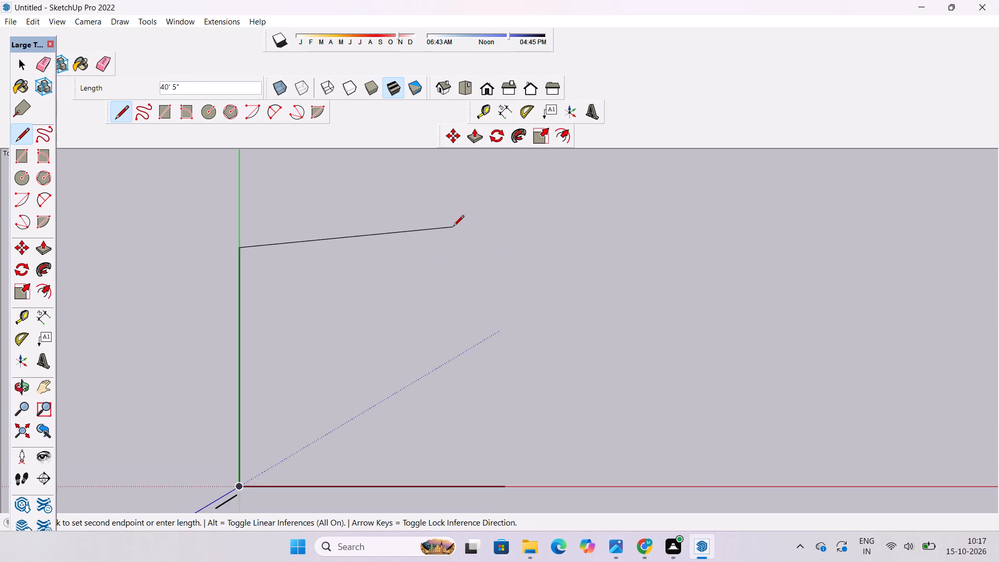
scroll(453, 227, "up", 4)
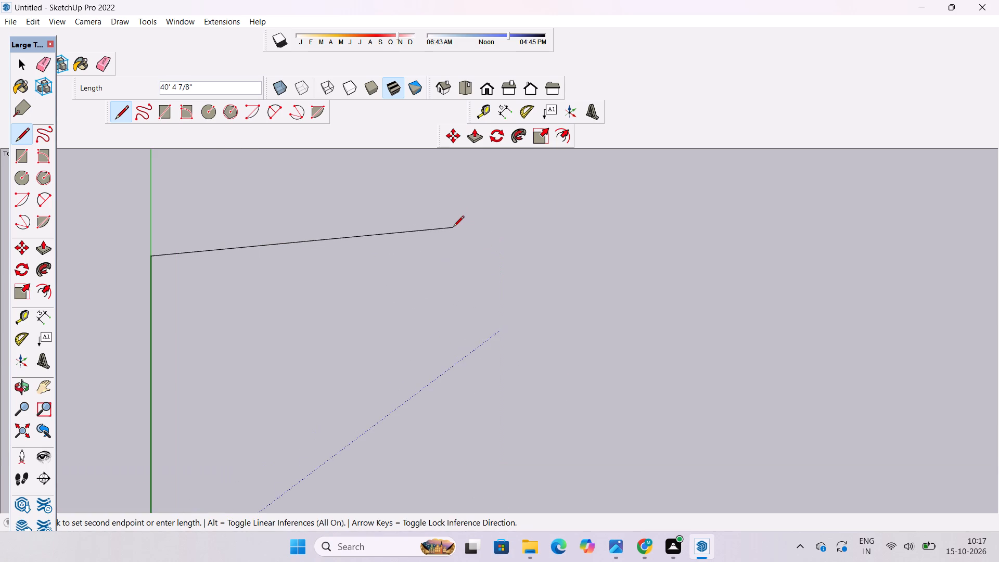
scroll(453, 227, "down", 2)
scroll(453, 228, "up", 2)
scroll(469, 247, "down", 6)
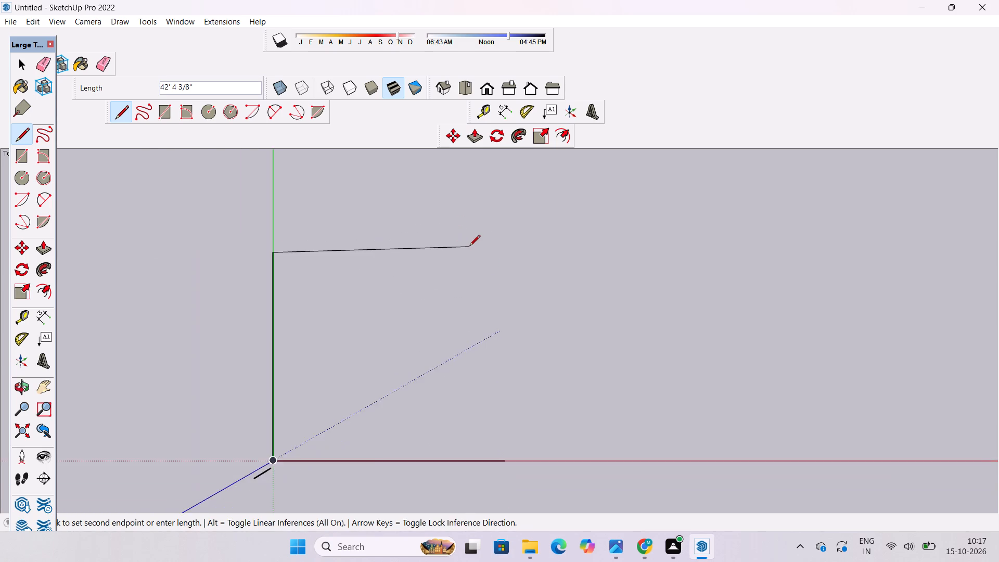
scroll(469, 247, "up", 5)
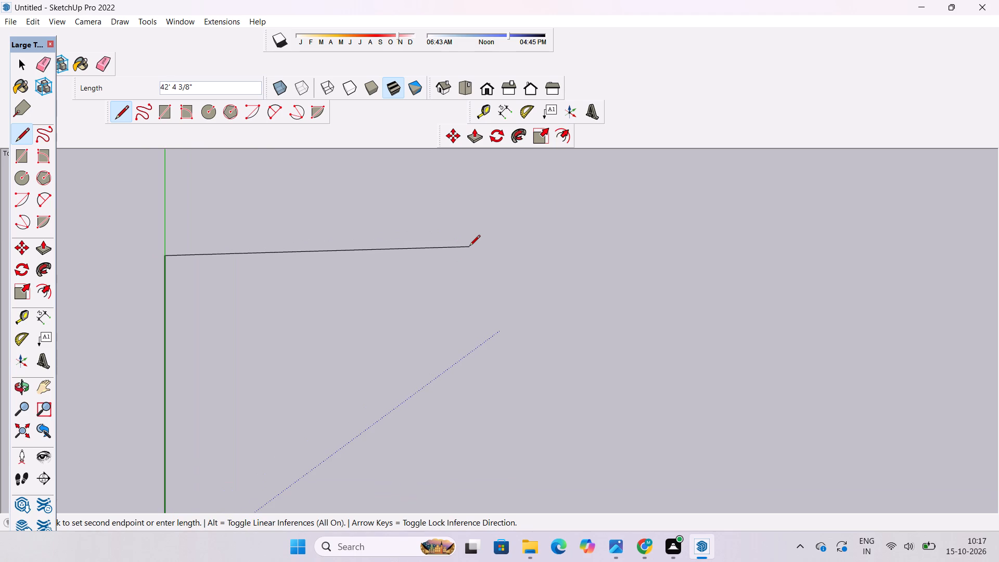
scroll(468, 247, "down", 3)
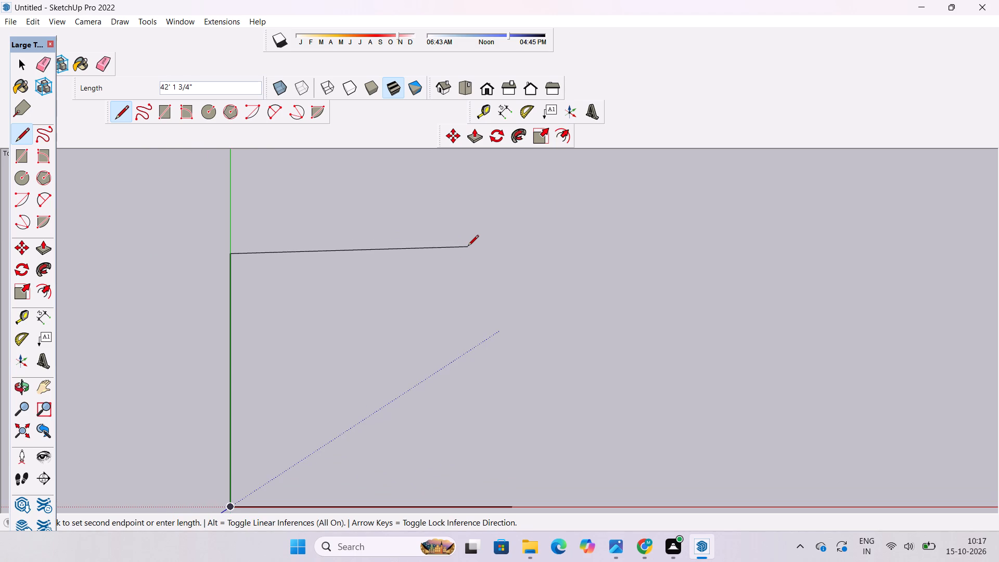
scroll(468, 247, "up", 2)
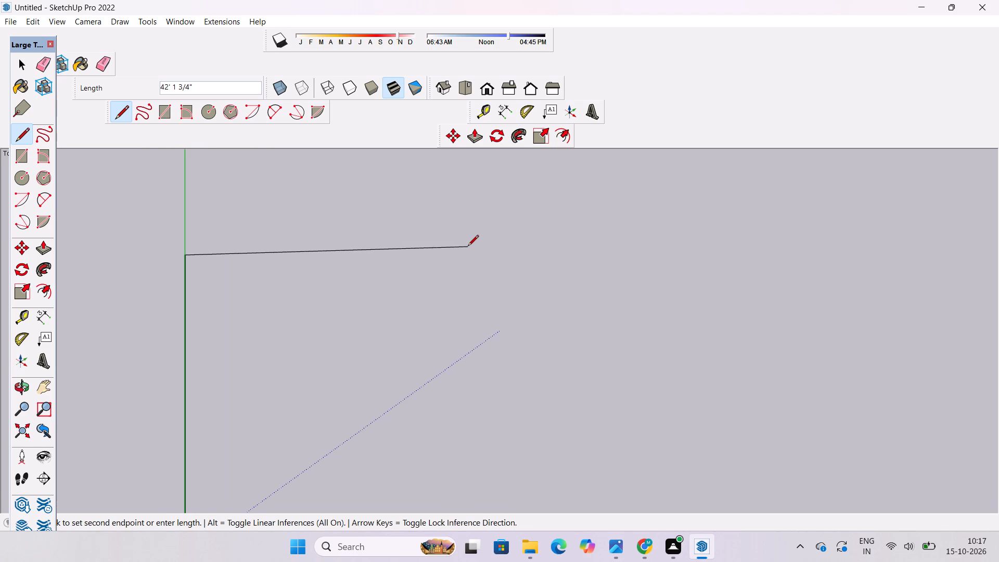
scroll(468, 247, "down", 3)
scroll(468, 247, "up", 1)
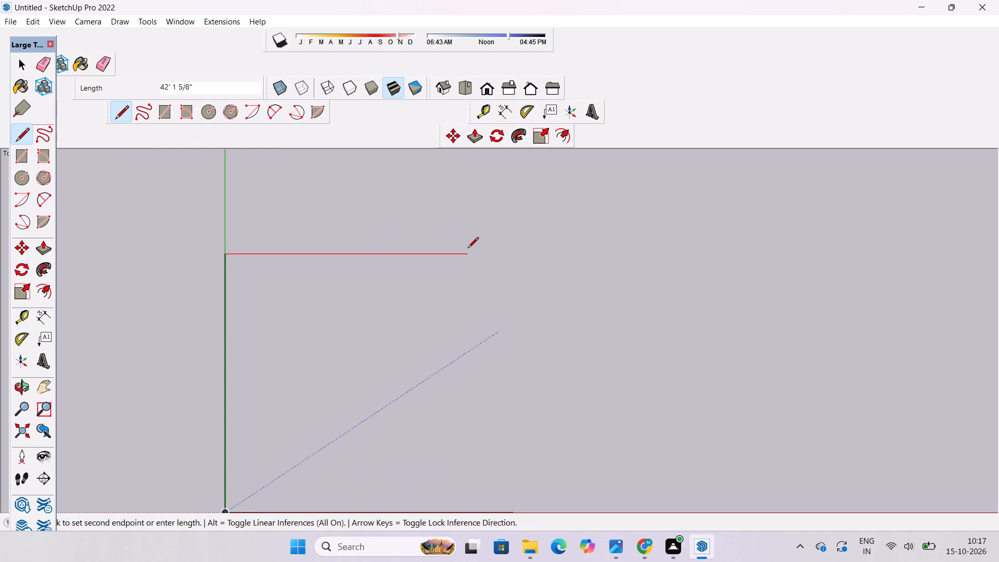
scroll(468, 250, "up", 2)
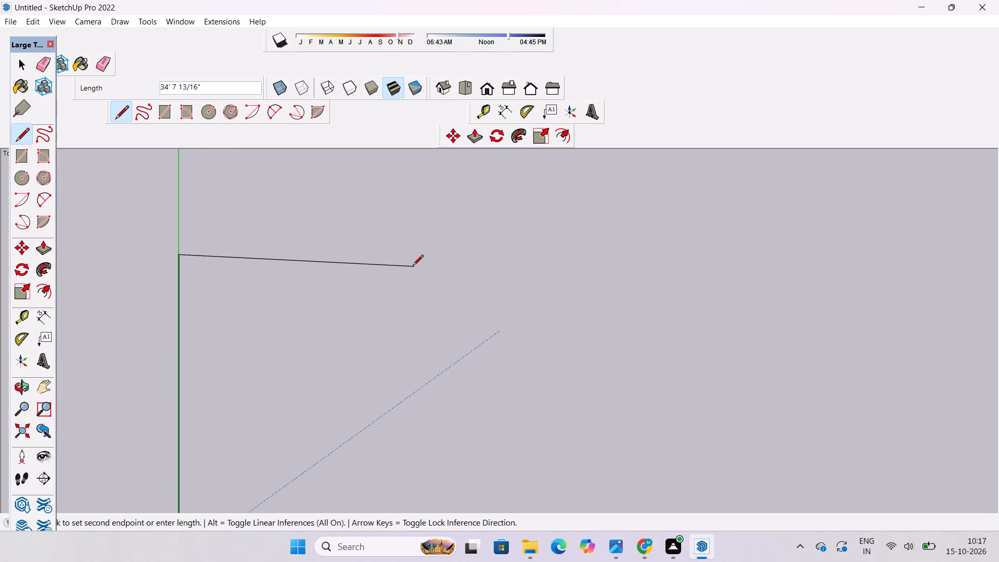
scroll(413, 266, "down", 6)
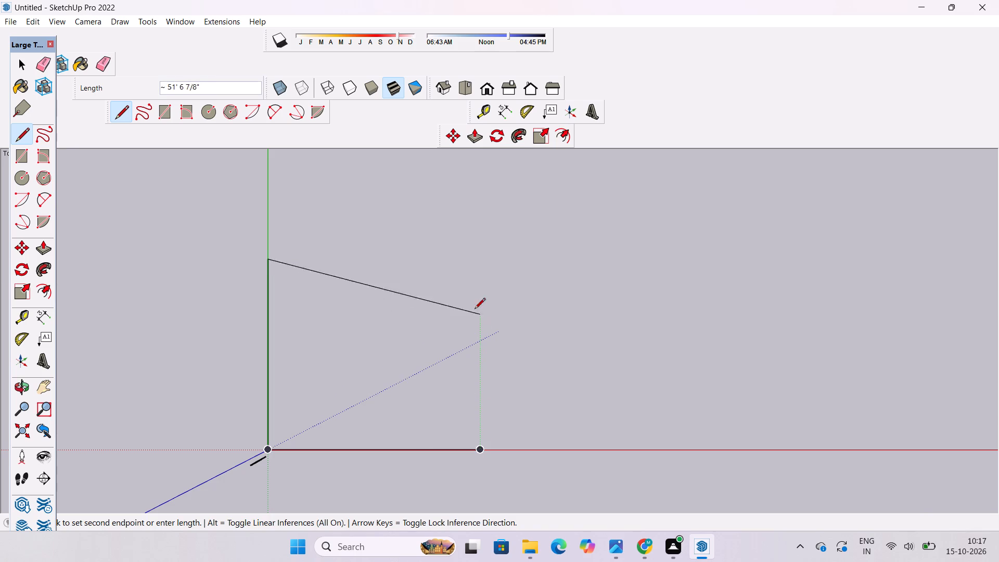
left_click(481, 259)
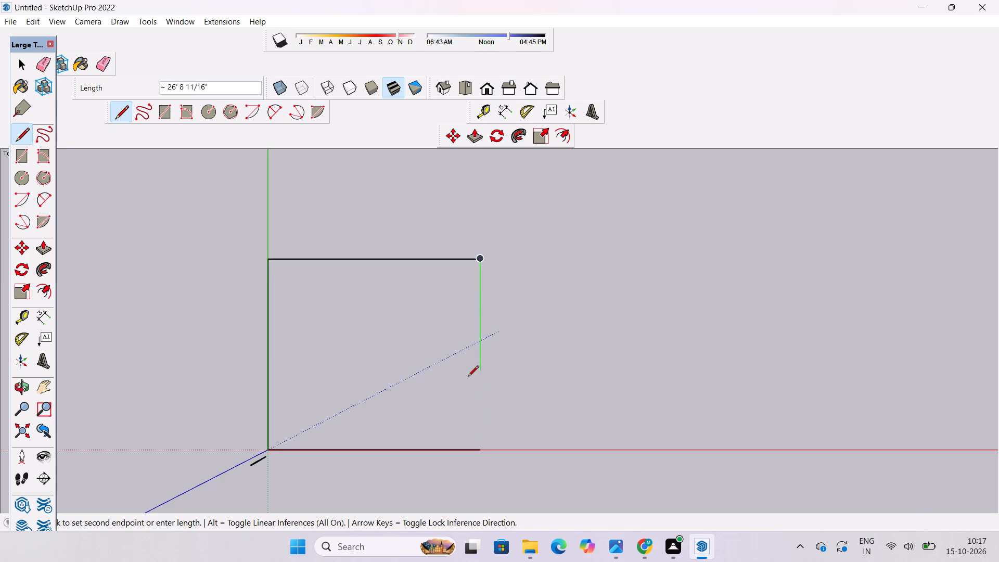
left_click(479, 450)
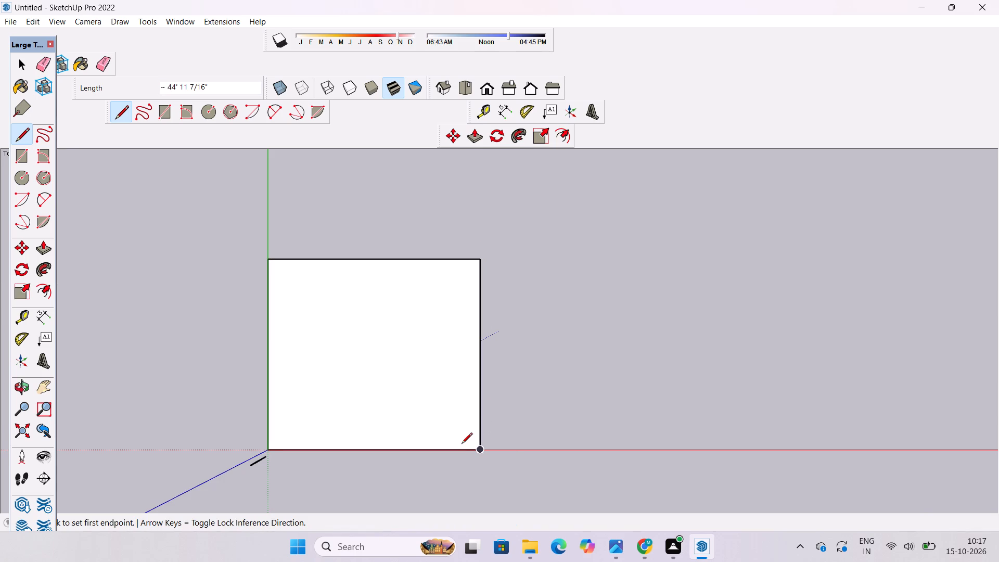
key("space")
Move the whole rectangular face about 25' 4 1/2" along the red axis, away from the origin.
type("o")
left_click_drag(469, 484, 446, 317)
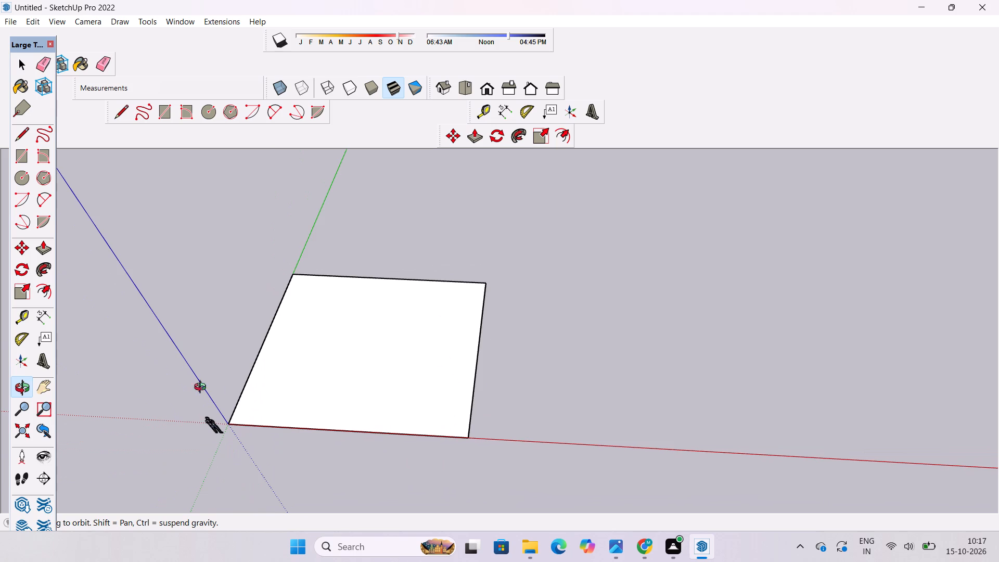
scroll(201, 388, "up", 3, "shift")
left_click_drag(318, 435, 353, 445)
left_click_drag(352, 431, 322, 365, "shift")
scroll(333, 427, "up", 4, "shift")
left_click_drag(327, 433, 300, 459)
scroll(305, 423, "down", 5)
left_click_drag(312, 411, 236, 451, "shift")
scroll(236, 451, "up", 4, "shift")
left_click_drag(244, 443, 265, 448, "shift")
key("space")
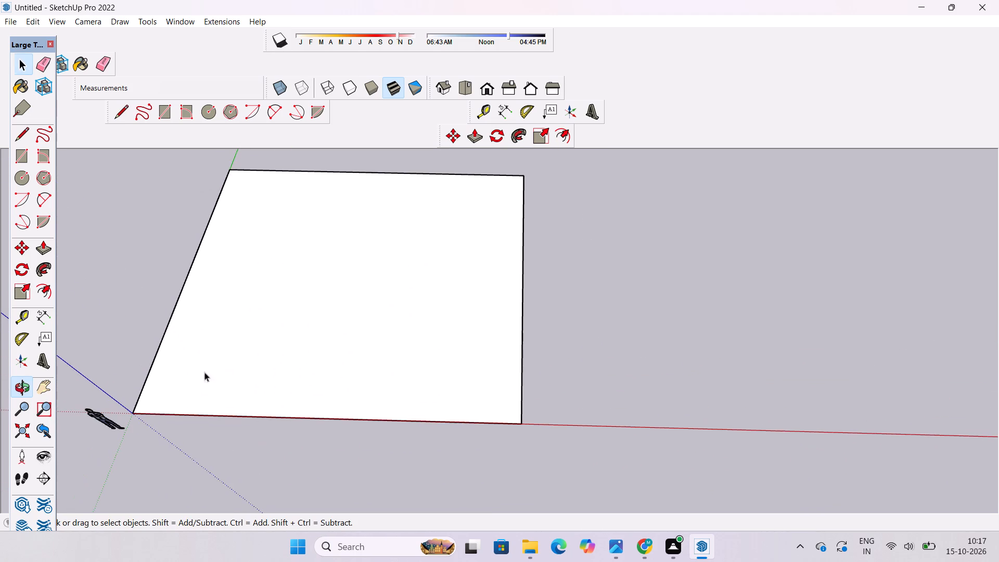
scroll(186, 354, "down", 1)
triple_click(221, 389)
key("m")
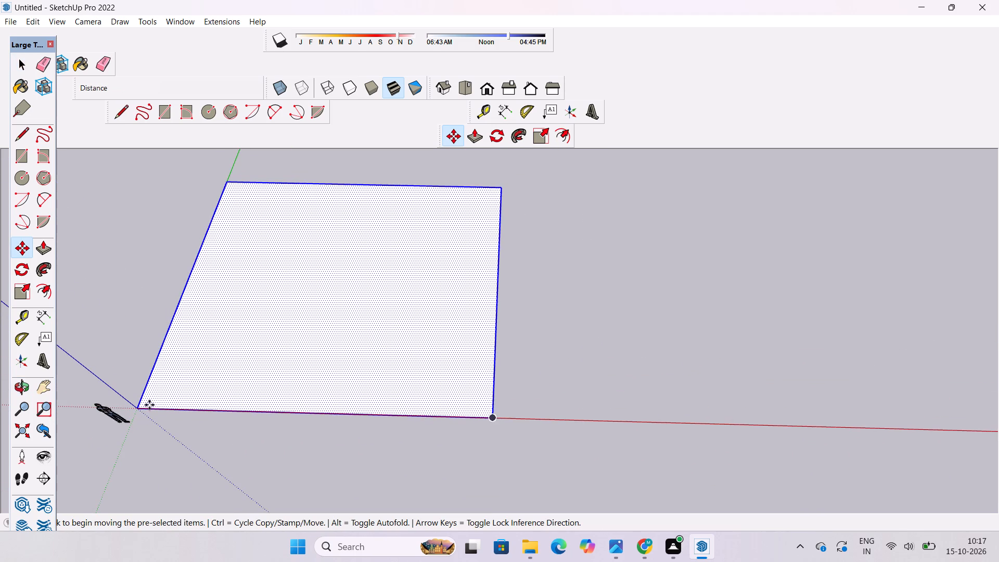
left_click(137, 412)
left_click(317, 411)
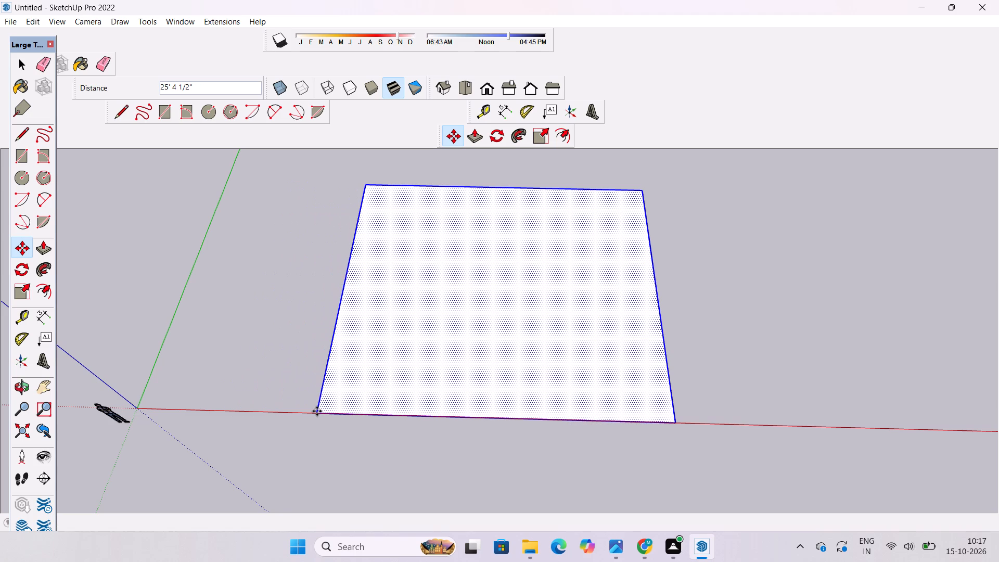
key("space")
left_click(226, 375)
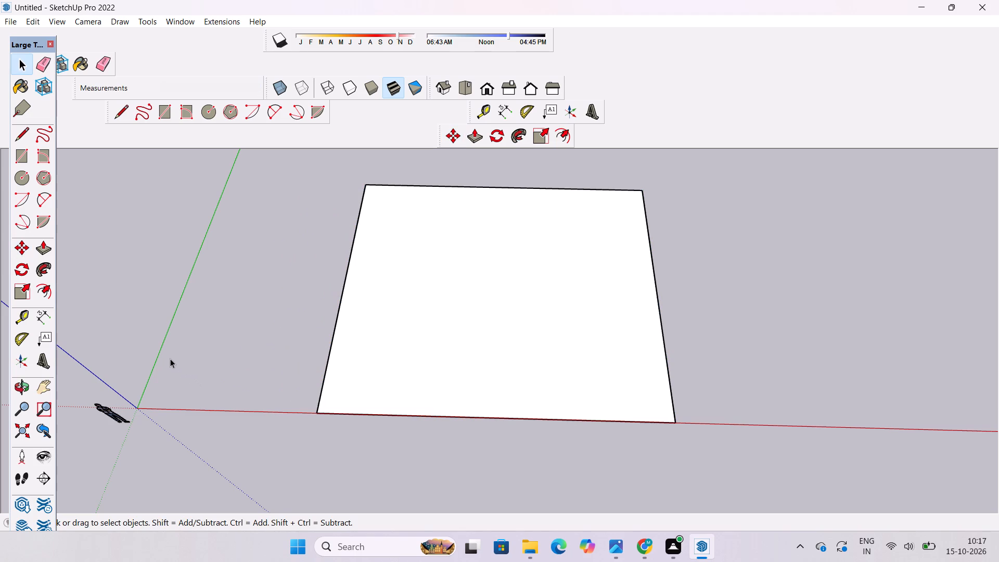
Move the rectangle's edge farthest from the origin 20' outward along the red axis.
key("space")
key("o")
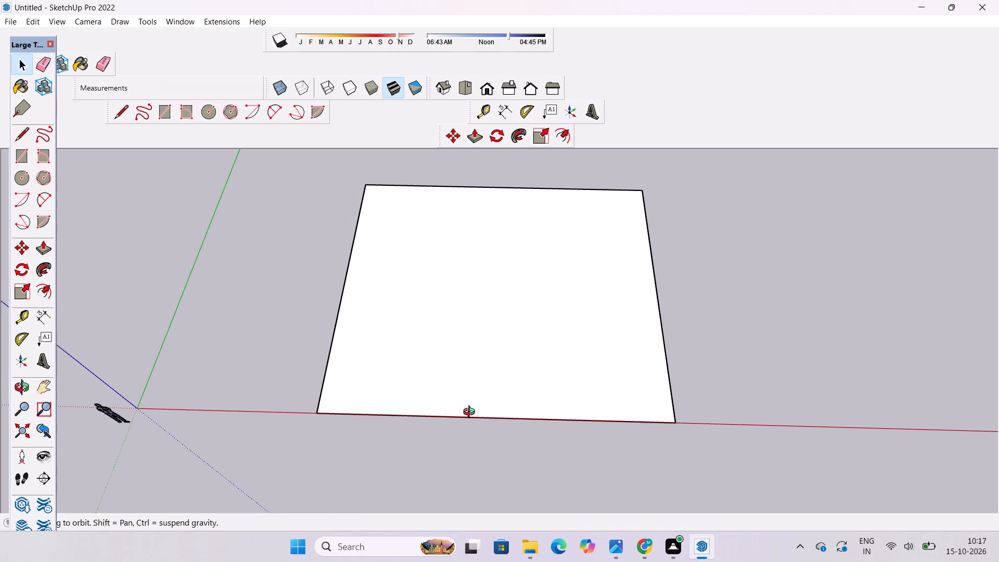
scroll(411, 383, "down", 1, "shift")
left_click_drag(481, 346, 423, 341, "shift")
scroll(421, 342, "down", 4)
left_click_drag(425, 359, 436, 385)
scroll(482, 377, "up", 3)
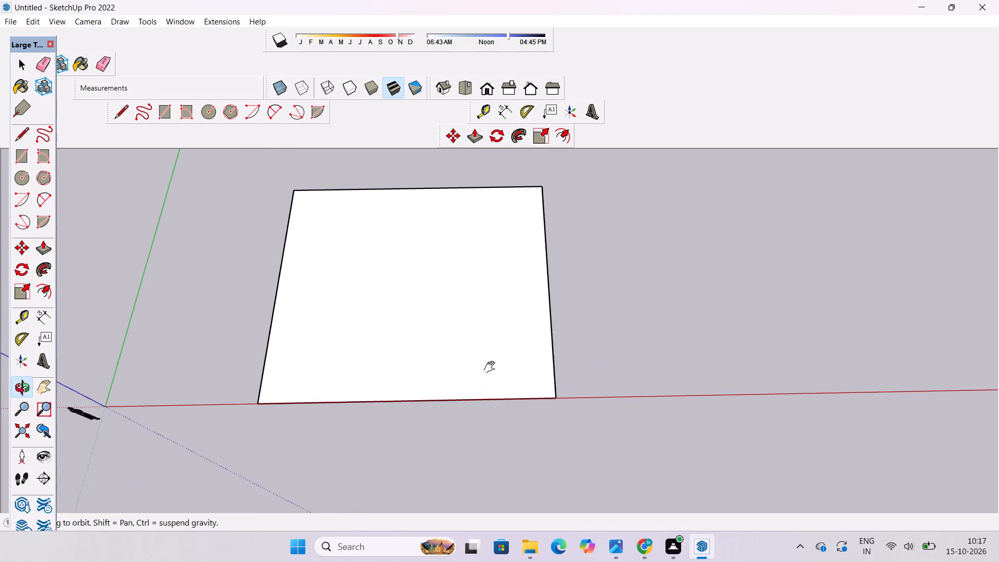
left_click_drag(492, 367, 415, 379, "shift")
scroll(415, 379, "down", 3, "shift")
left_click_drag(405, 368, 377, 363, "shift")
key("space")
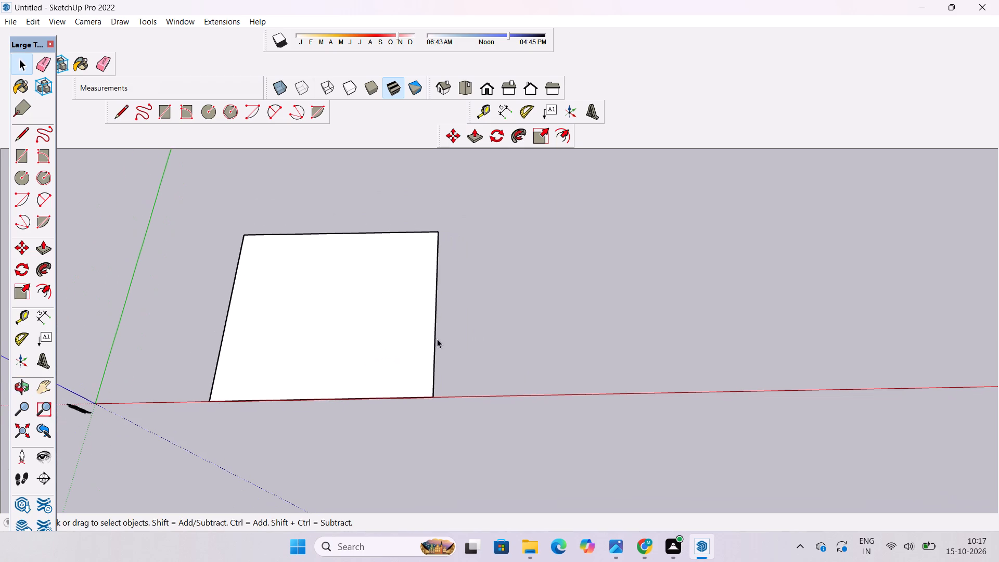
left_click(434, 326)
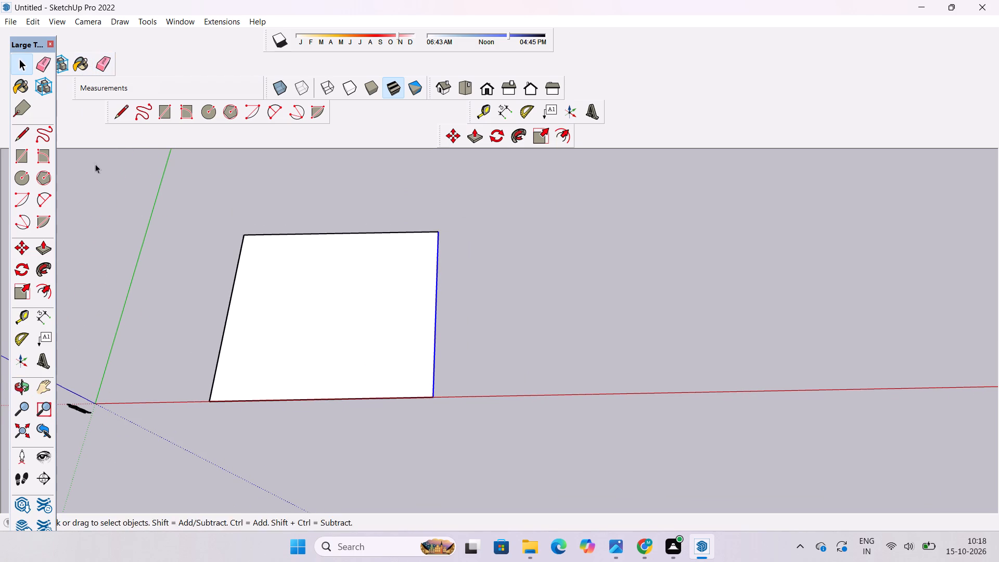
left_click(25, 245)
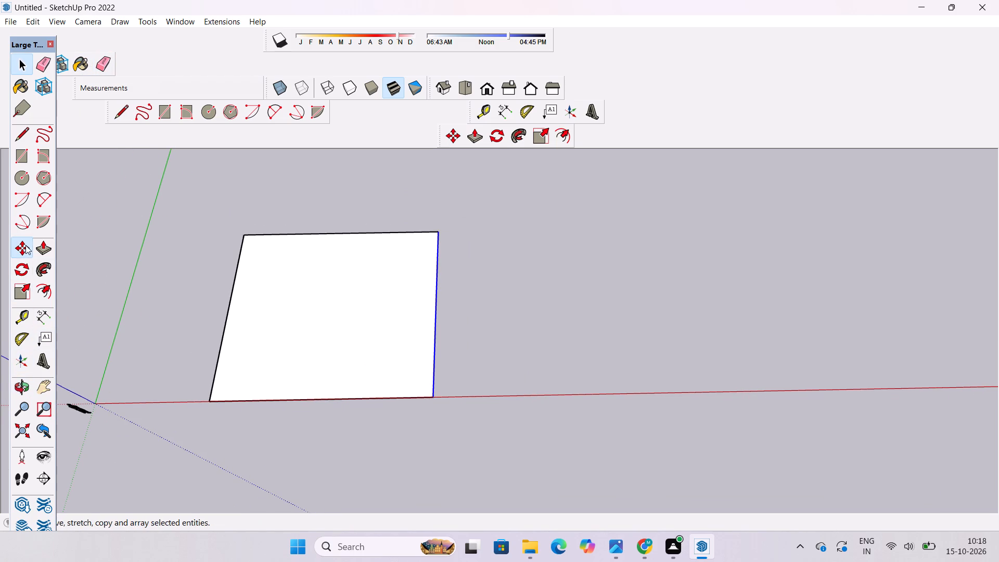
left_click(434, 311)
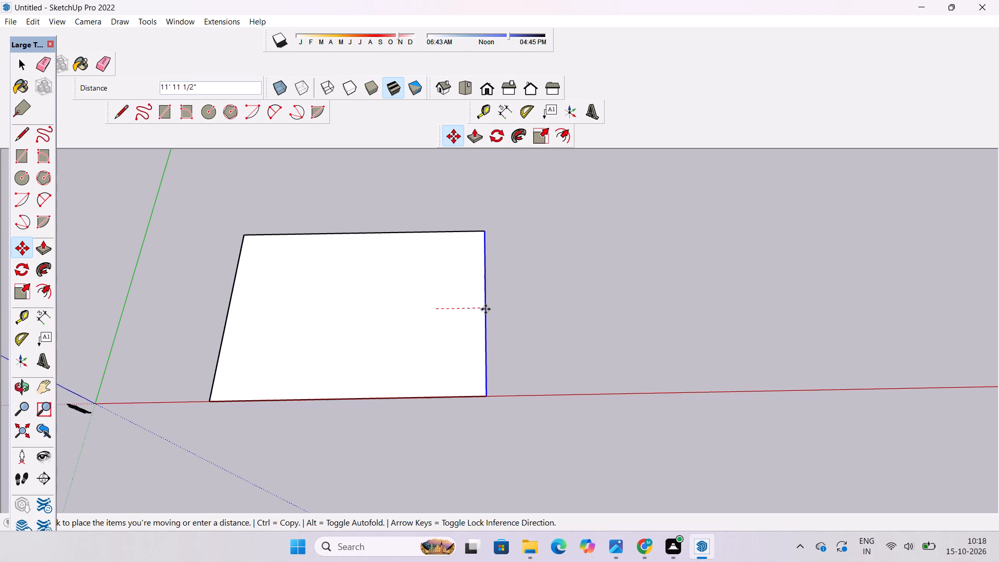
type("20'")
key("Return")
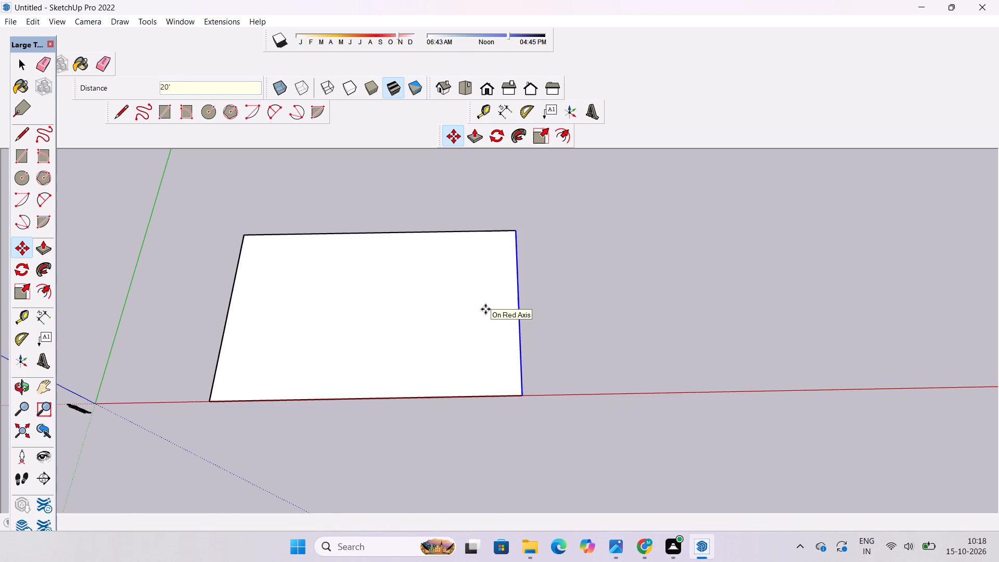
key("space")
left_click(639, 331)
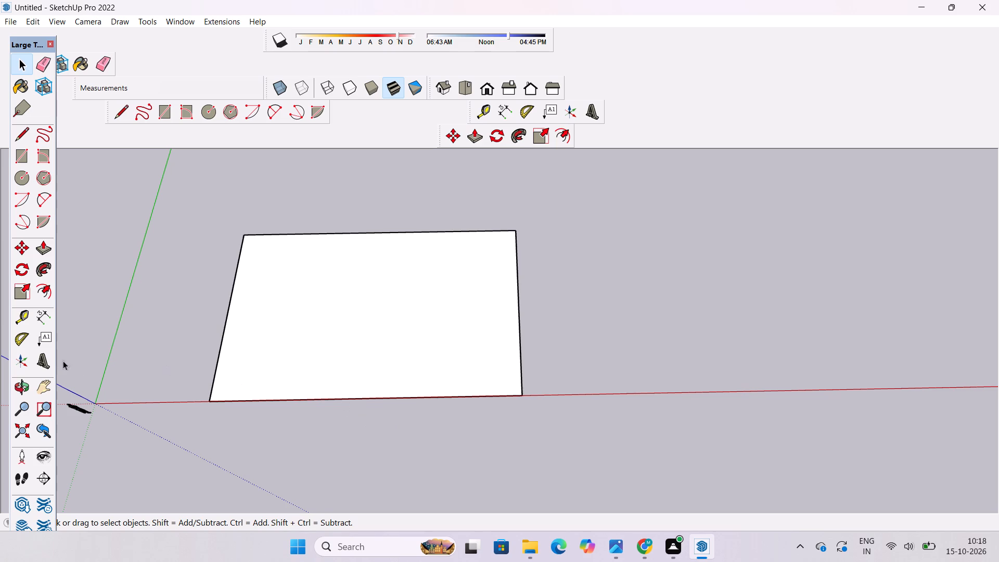
Move the rectangle's edge farthest from the origin 15' outward along the red axis.
left_click(518, 310)
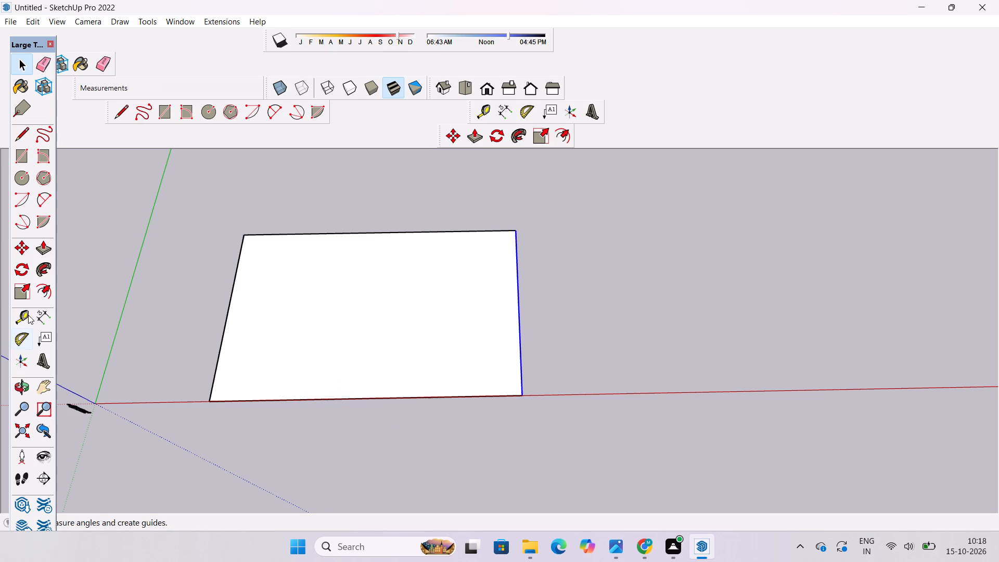
left_click(21, 249)
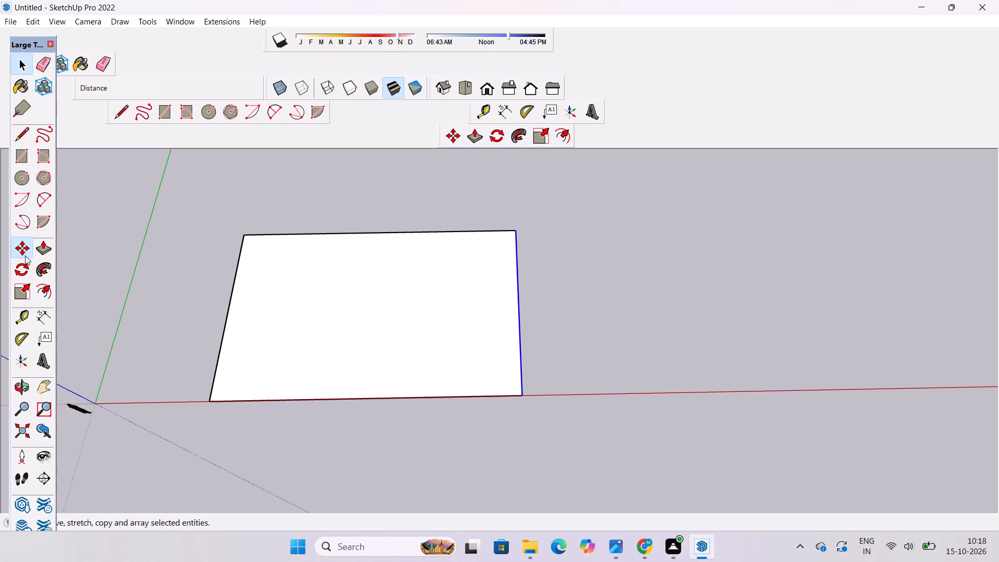
scroll(145, 256, "down", 2)
scroll(508, 275, "up", 4)
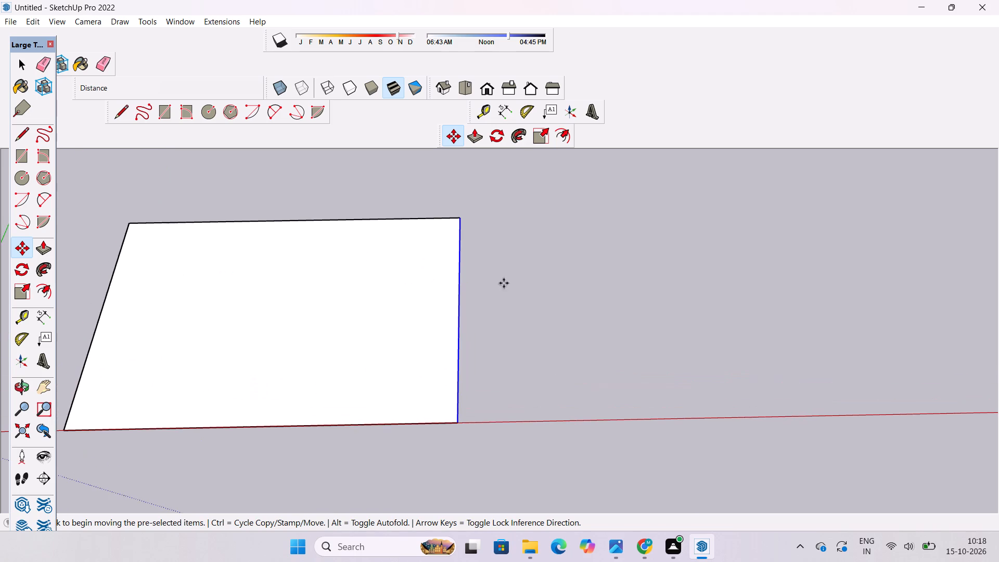
left_click(460, 311)
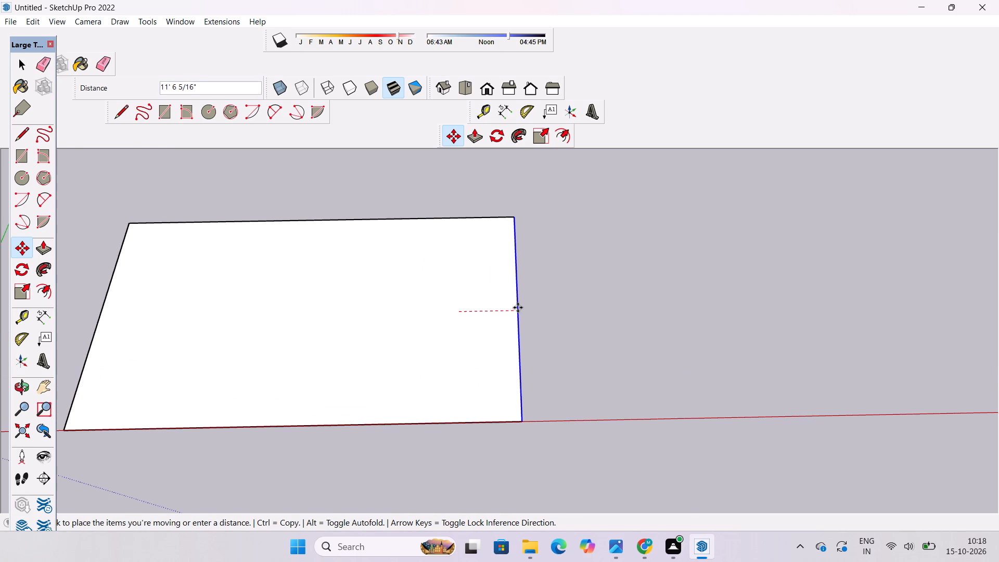
type("15'")
key("Return")
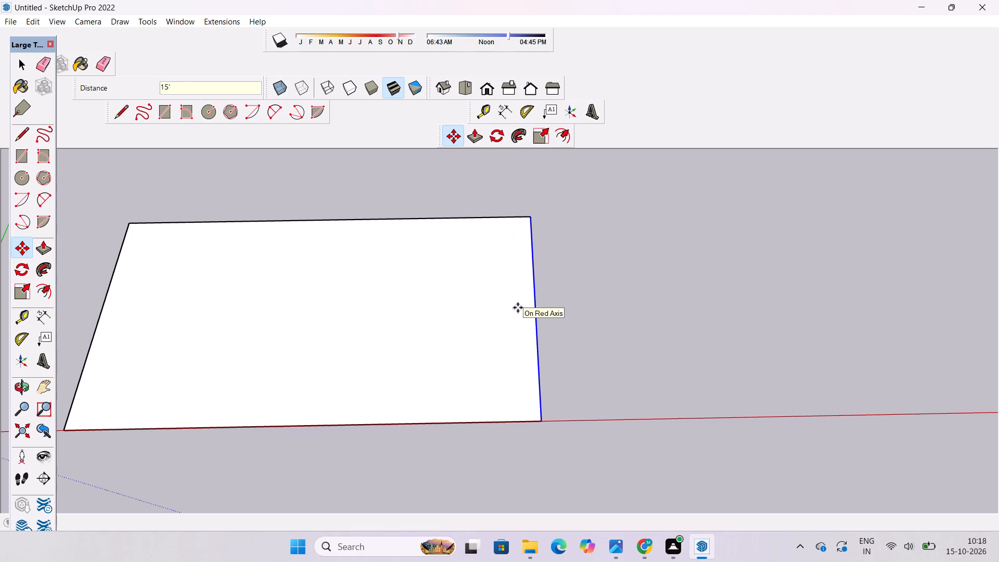
key("space")
left_click(592, 296)
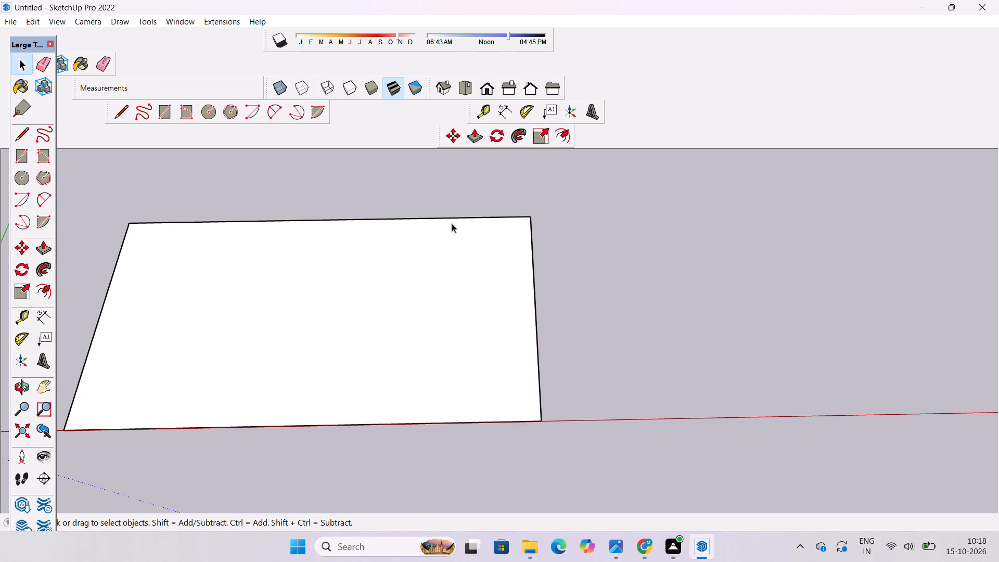
Move the rectangle's long edge opposite the red axis 5' outward along the green axis.
left_click(452, 218)
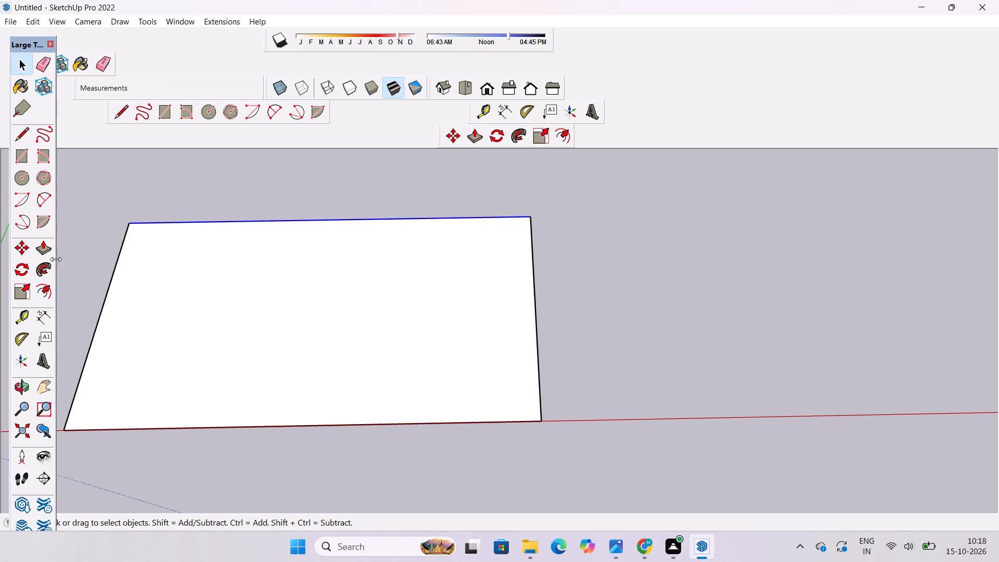
left_click(16, 250)
scroll(326, 404, "down", 3)
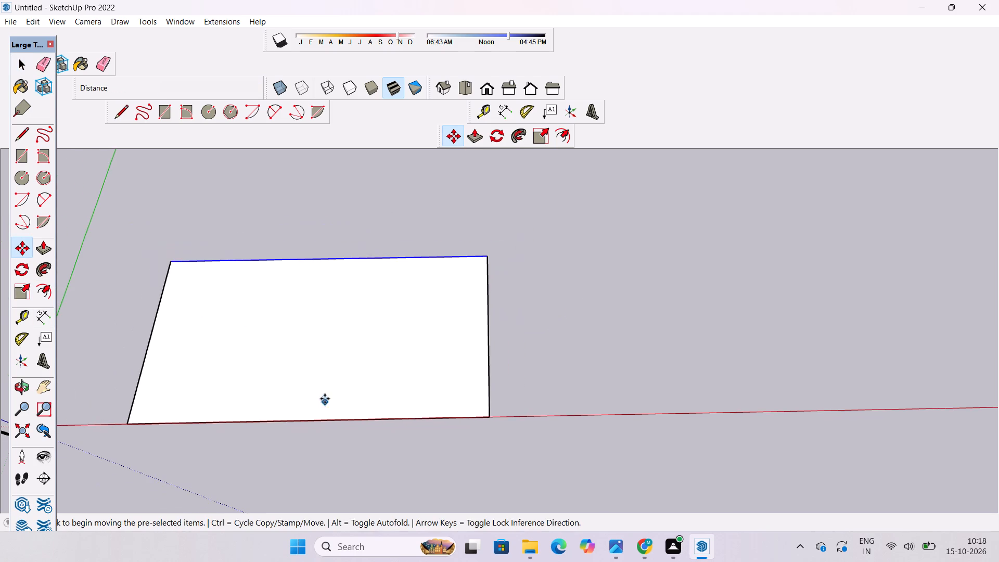
scroll(343, 249, "up", 3)
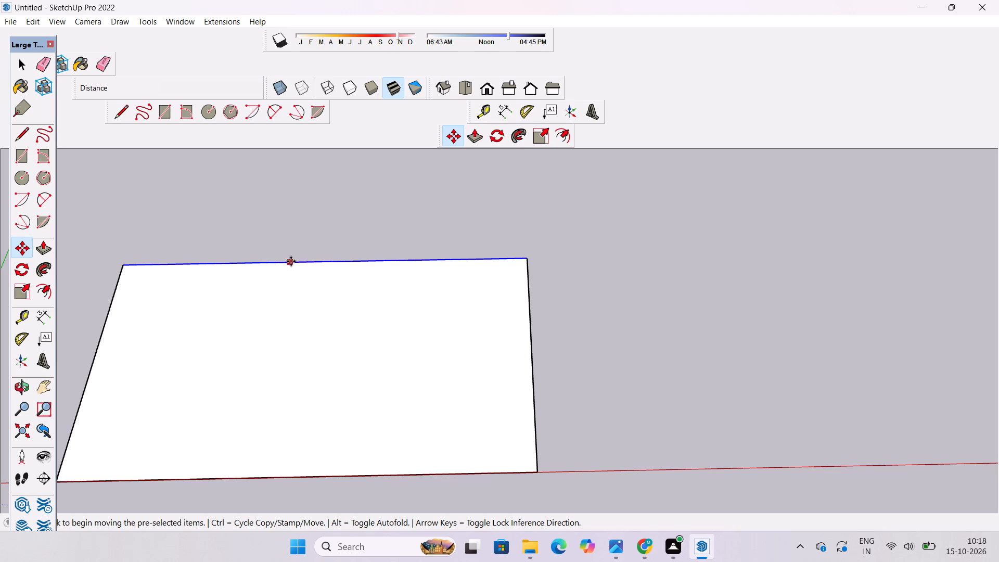
left_click(326, 259)
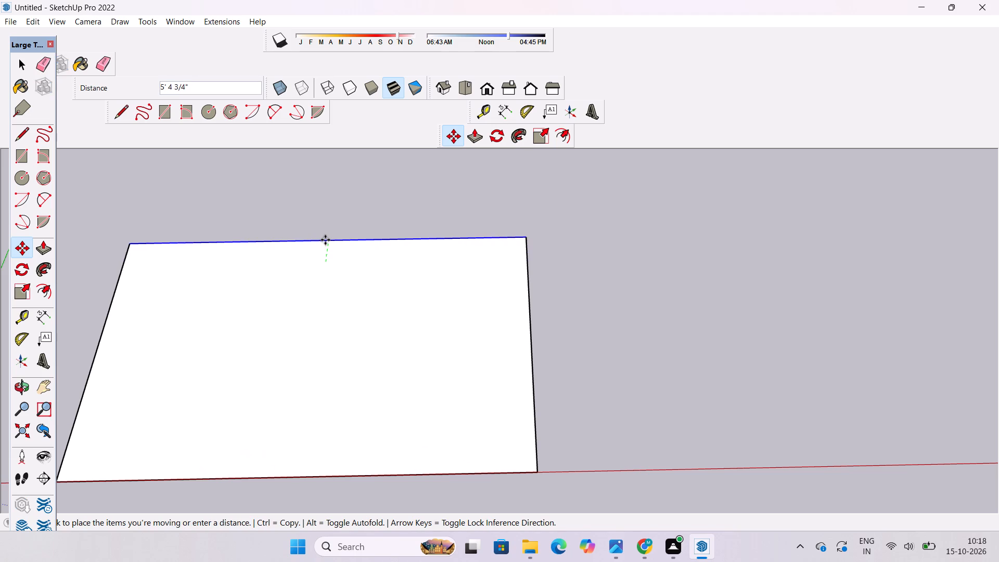
key("5")
key("apostrophe")
key("Return")
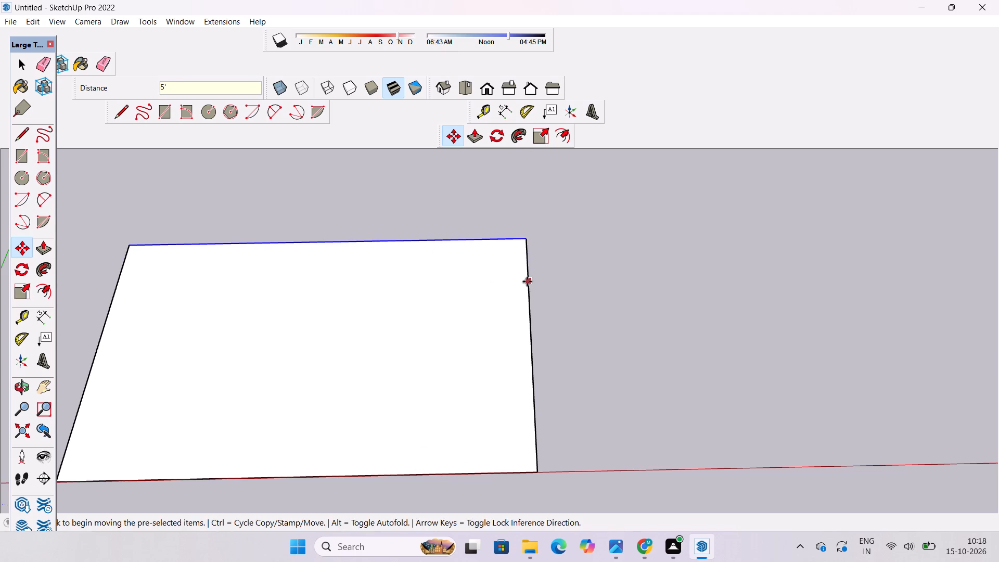
key("space")
left_click(558, 292)
Extend the rectangle another 15' along the red axis by moving its edge farthest from the origin outward.
key("o")
scroll(479, 307, "down", 7)
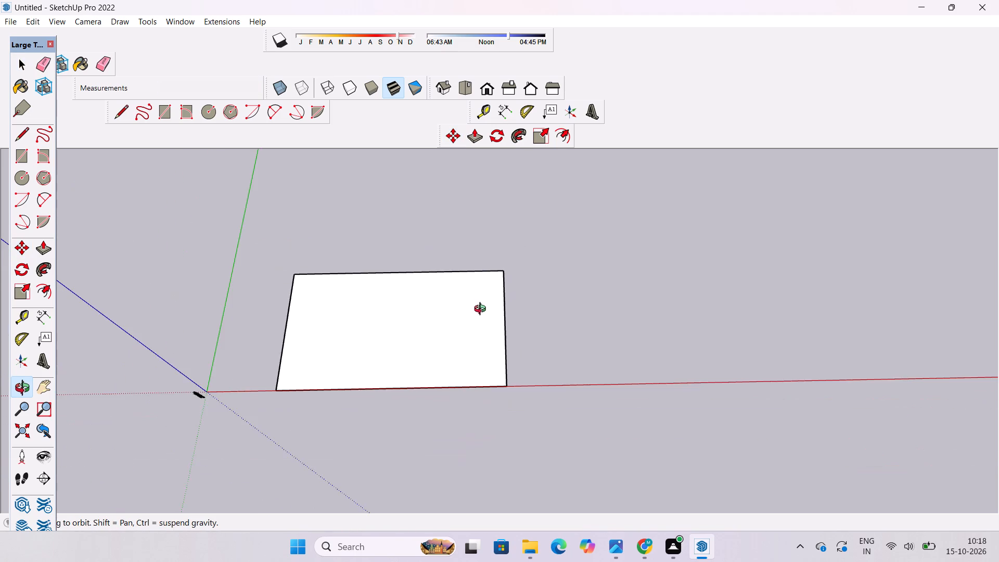
left_click_drag(467, 310, 419, 310, "shift")
scroll(431, 326, "up", 5, "shift")
left_click_drag(447, 333, 423, 325, "shift")
scroll(422, 325, "down", 3, "shift")
left_click_drag(445, 322, 375, 329, "shift")
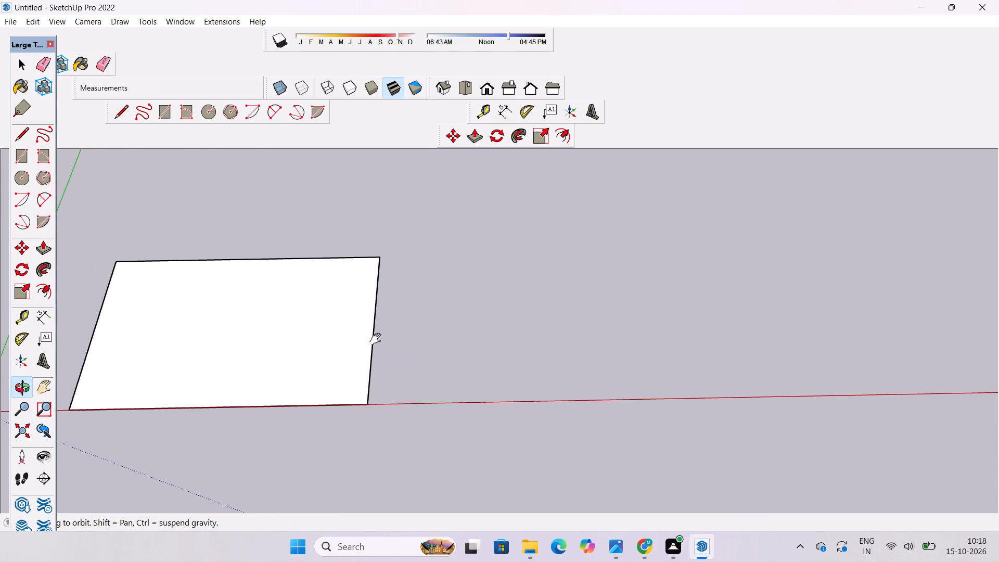
scroll(368, 352, "up", 4, "shift")
key("space")
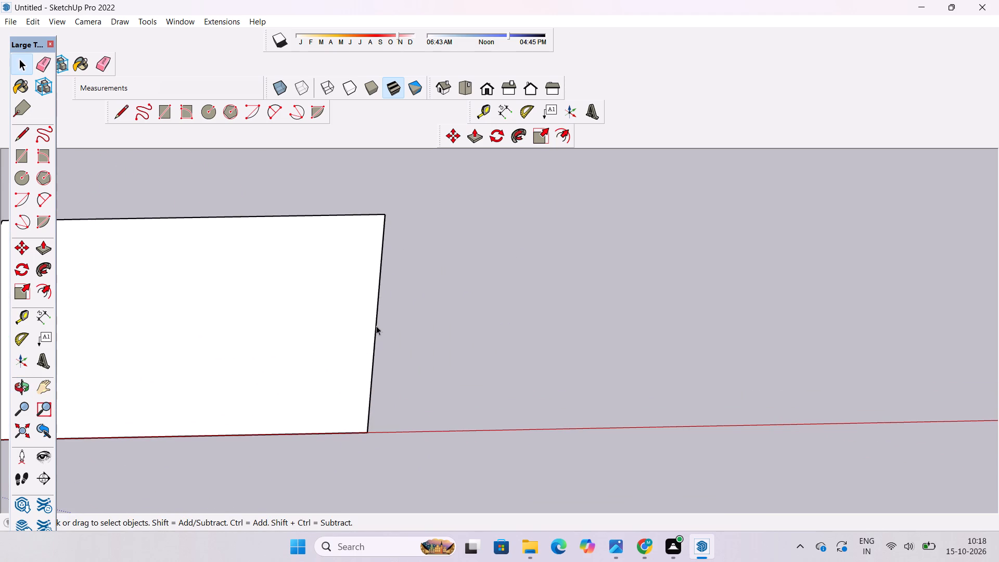
left_click(376, 326)
left_click(20, 250)
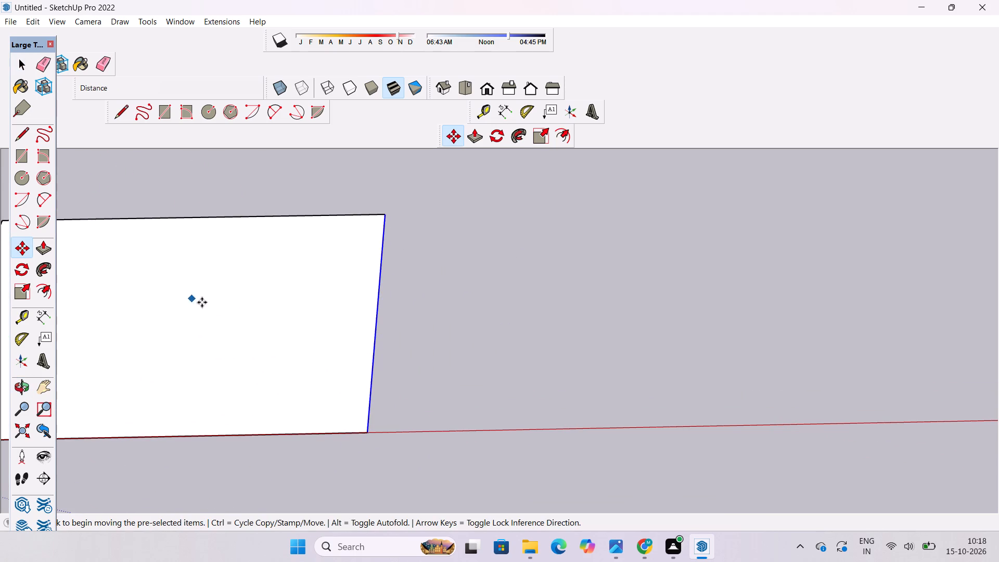
left_click(375, 316)
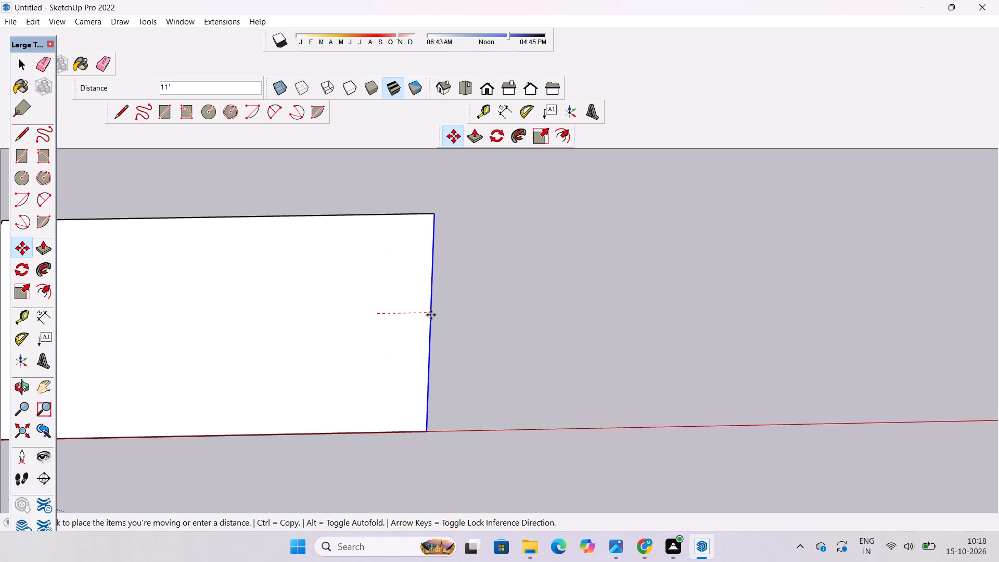
type("15'")
key("Return")
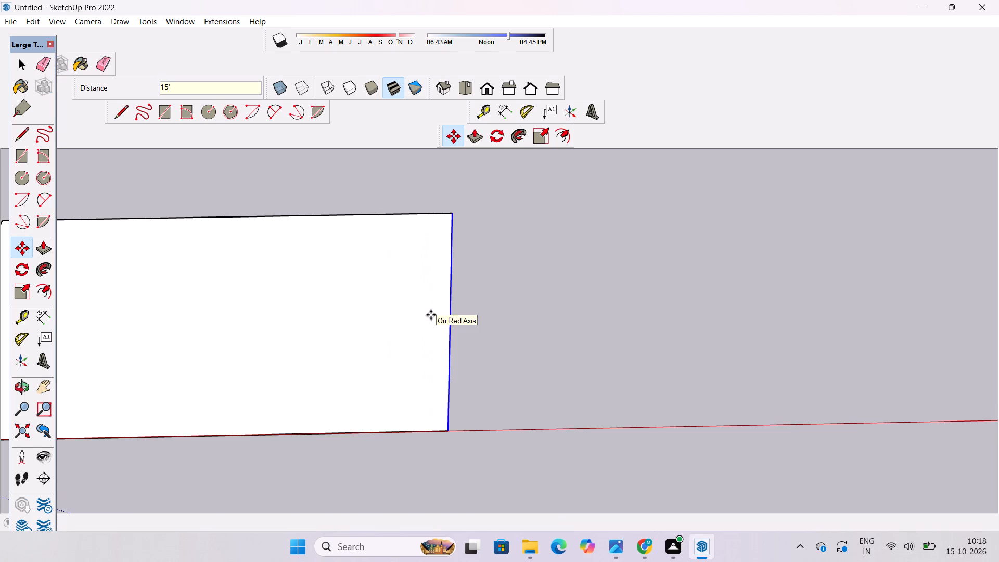
key("space")
left_click(483, 317)
Move the rectangle's long edge opposite the red axis another 10' outward along the green axis.
scroll(533, 330, "down", 3)
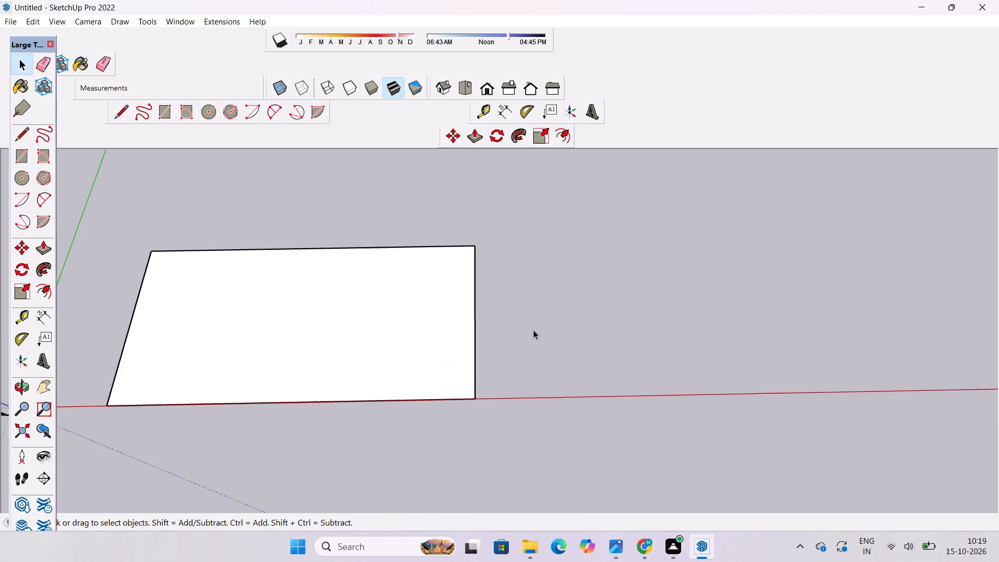
scroll(533, 330, "down", 2)
key("o")
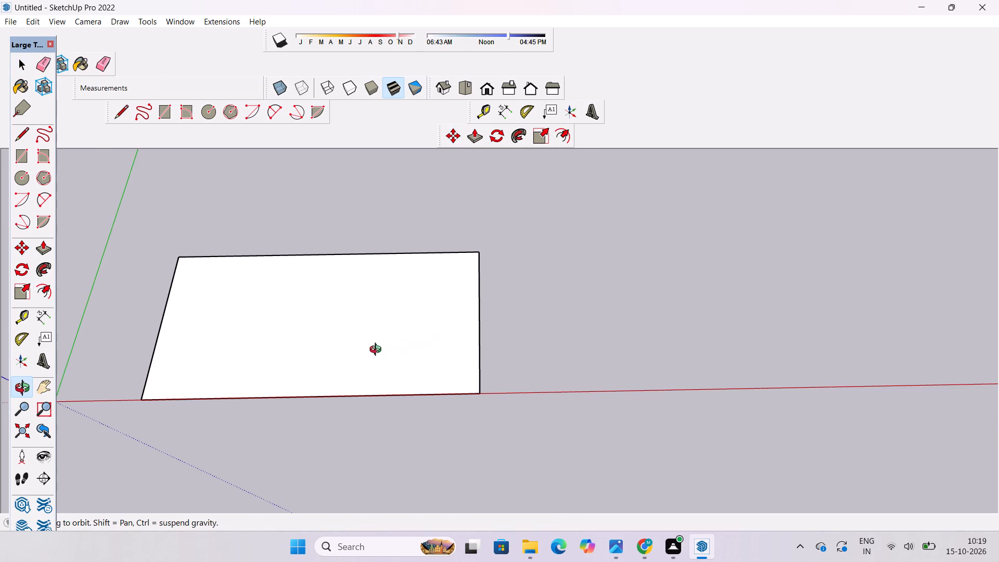
left_click_drag(378, 351, 422, 351, "shift")
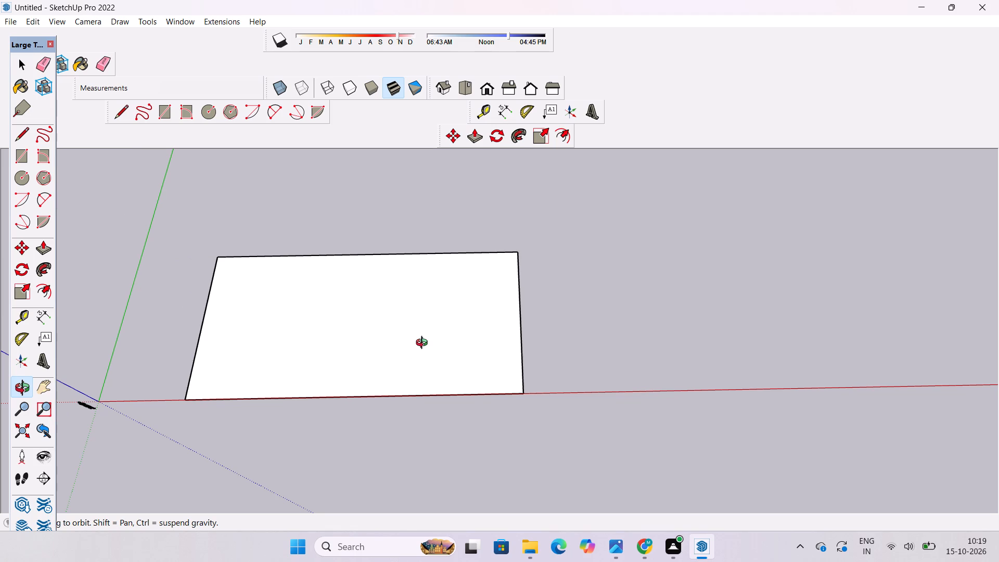
left_click_drag(421, 347, 424, 382, "shift")
left_click_drag(449, 322, 449, 352, "shift")
scroll(349, 331, "up", 3, "shift")
left_click_drag(349, 331, 357, 363, "shift")
left_click_drag(357, 363, 355, 333, "shift")
left_click(355, 333, "shift")
key("m")
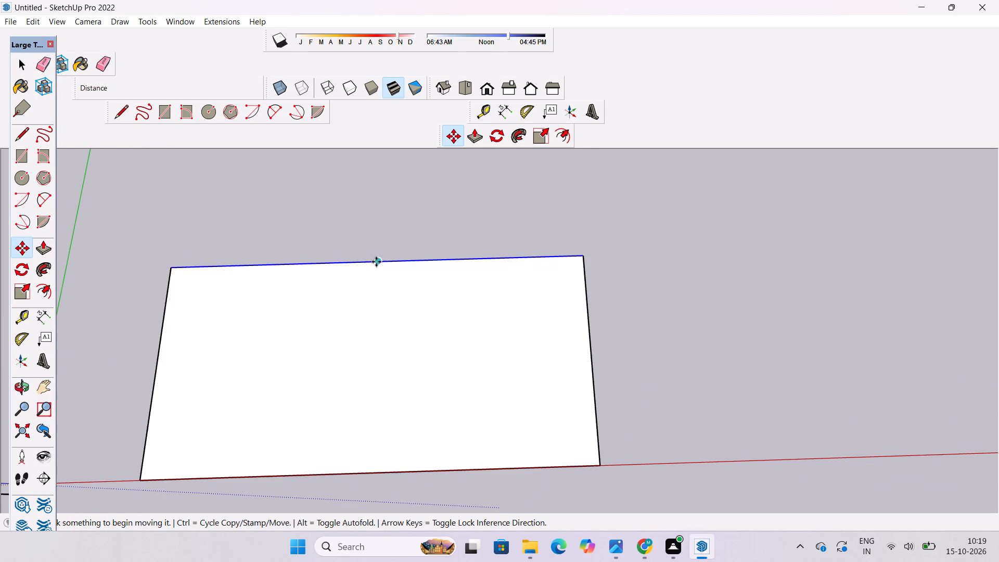
left_click(379, 260)
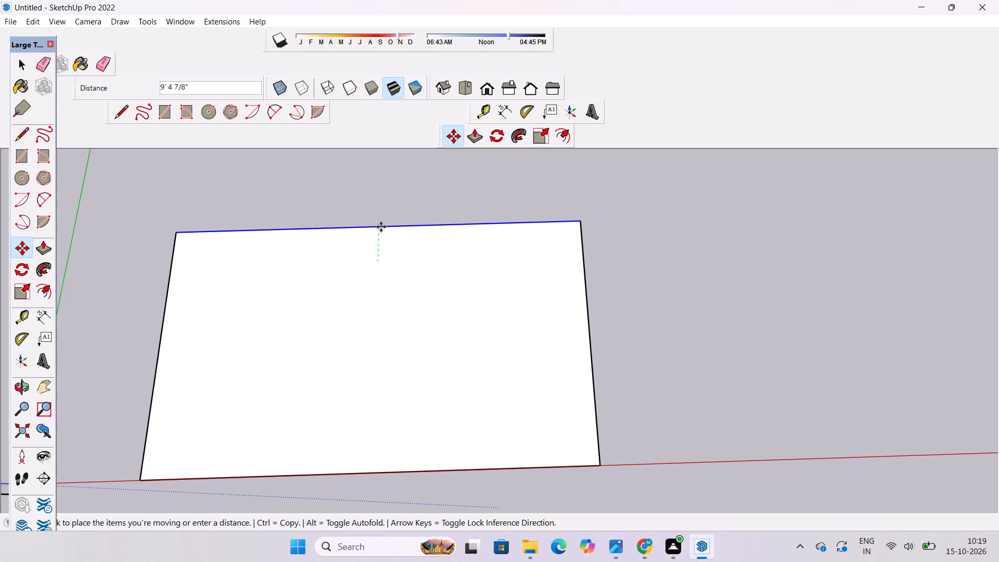
type("10")
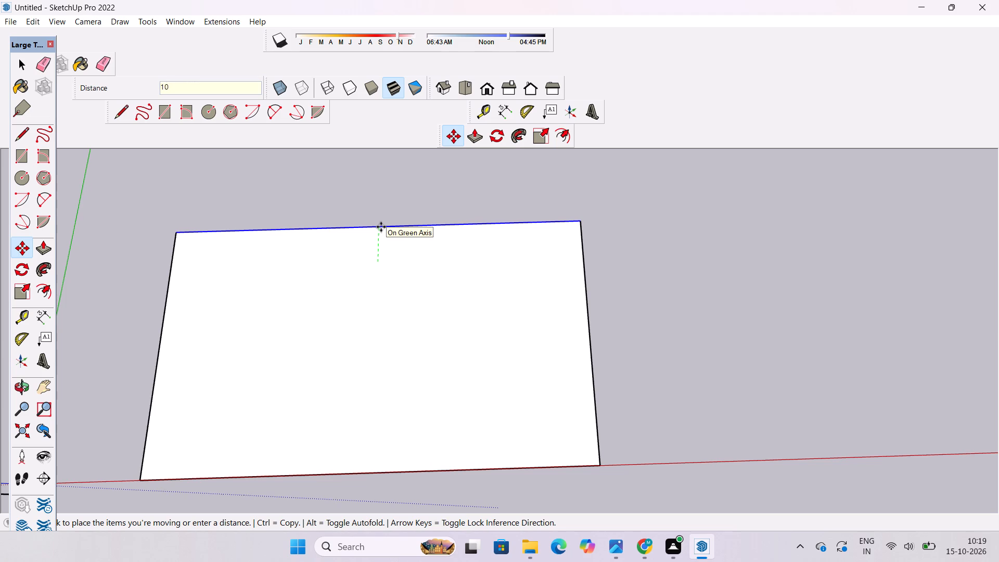
key("apostrophe")
key("Return")
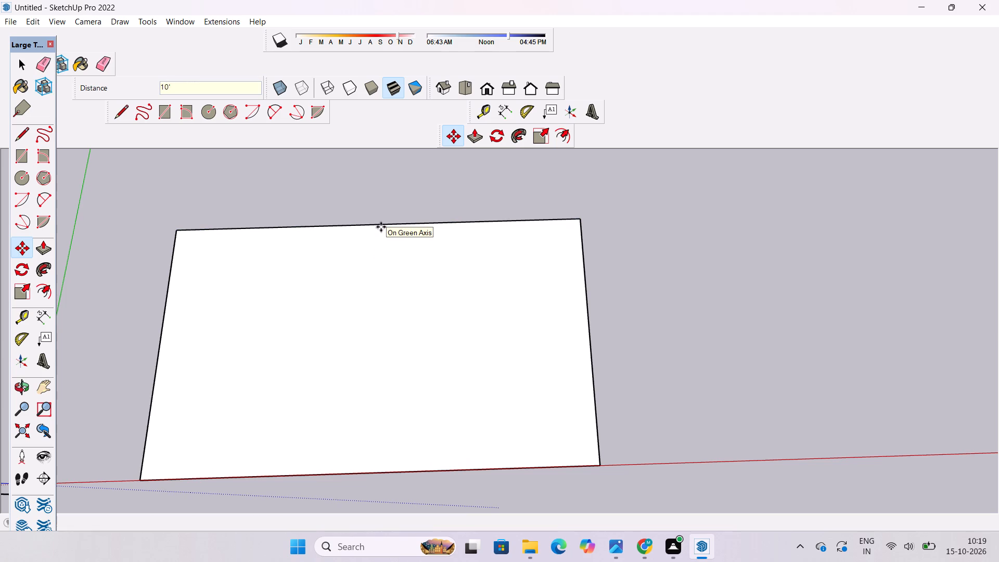
key("space")
left_click(663, 288)
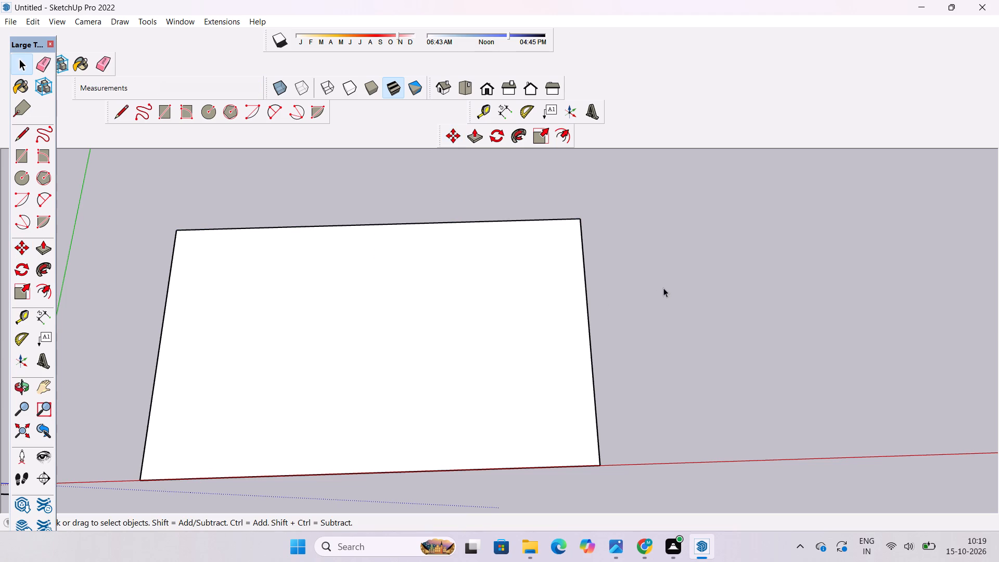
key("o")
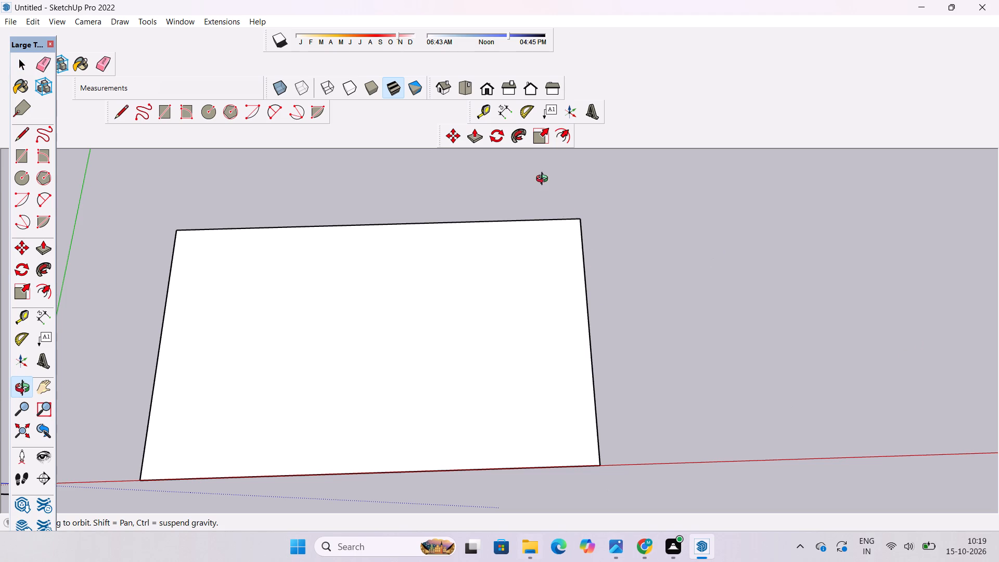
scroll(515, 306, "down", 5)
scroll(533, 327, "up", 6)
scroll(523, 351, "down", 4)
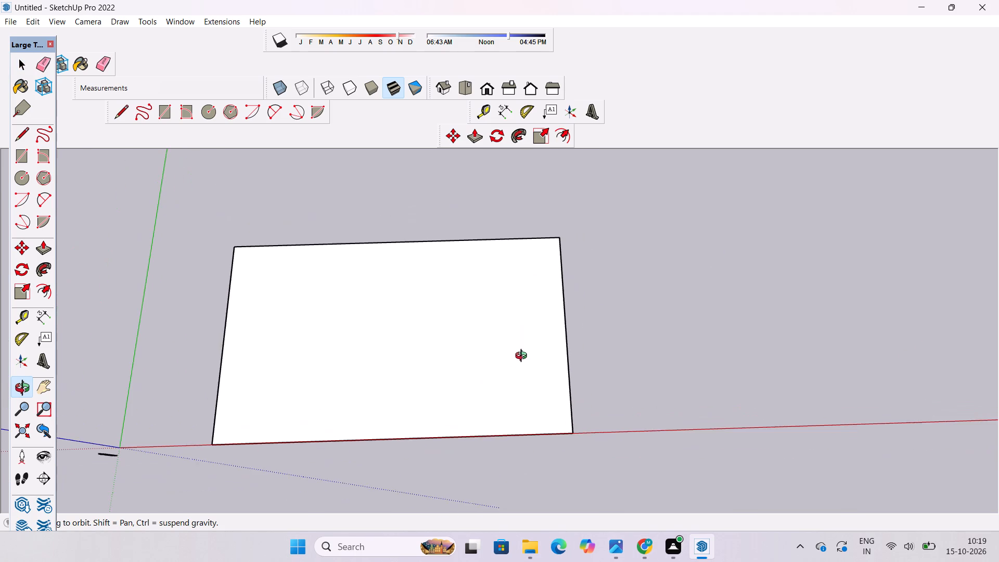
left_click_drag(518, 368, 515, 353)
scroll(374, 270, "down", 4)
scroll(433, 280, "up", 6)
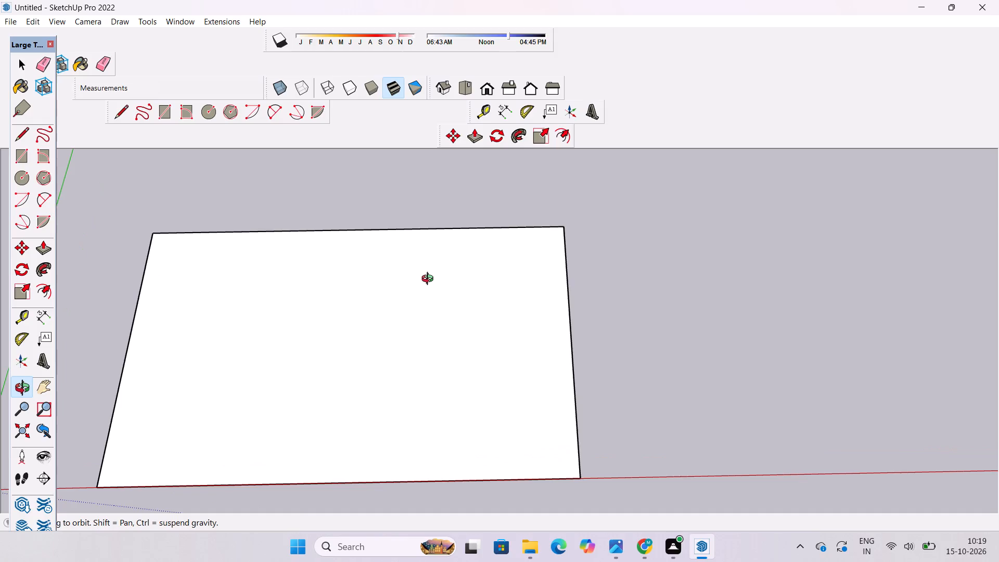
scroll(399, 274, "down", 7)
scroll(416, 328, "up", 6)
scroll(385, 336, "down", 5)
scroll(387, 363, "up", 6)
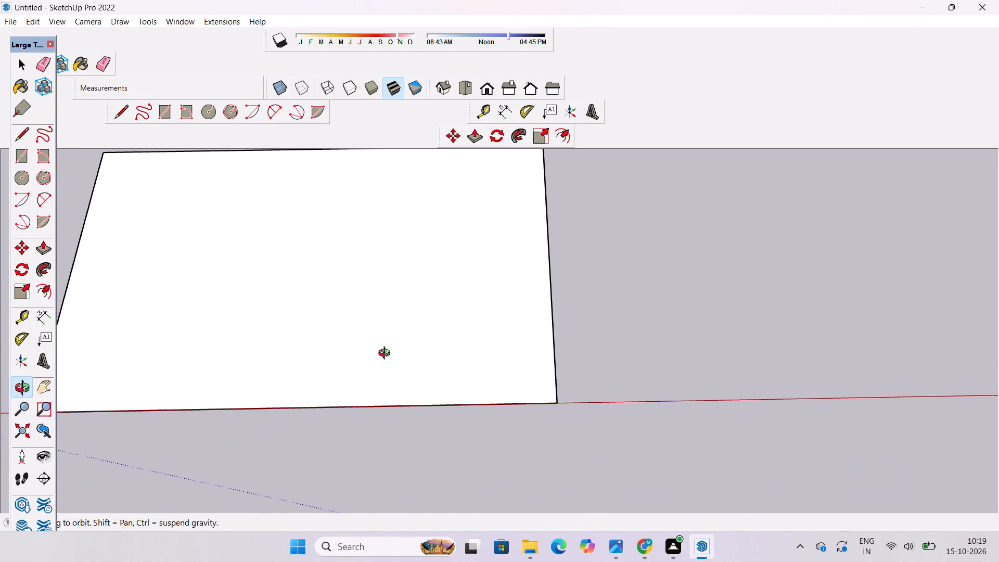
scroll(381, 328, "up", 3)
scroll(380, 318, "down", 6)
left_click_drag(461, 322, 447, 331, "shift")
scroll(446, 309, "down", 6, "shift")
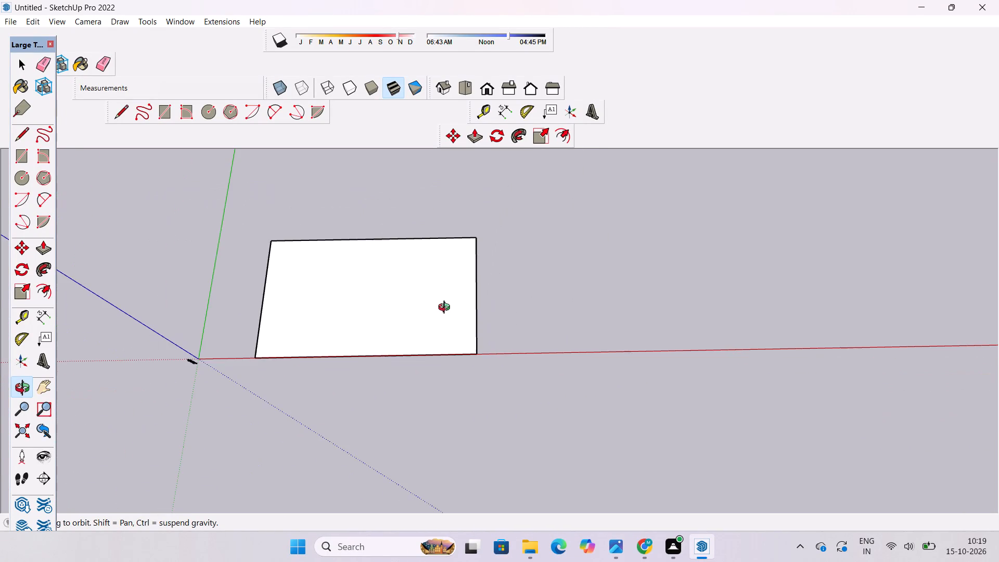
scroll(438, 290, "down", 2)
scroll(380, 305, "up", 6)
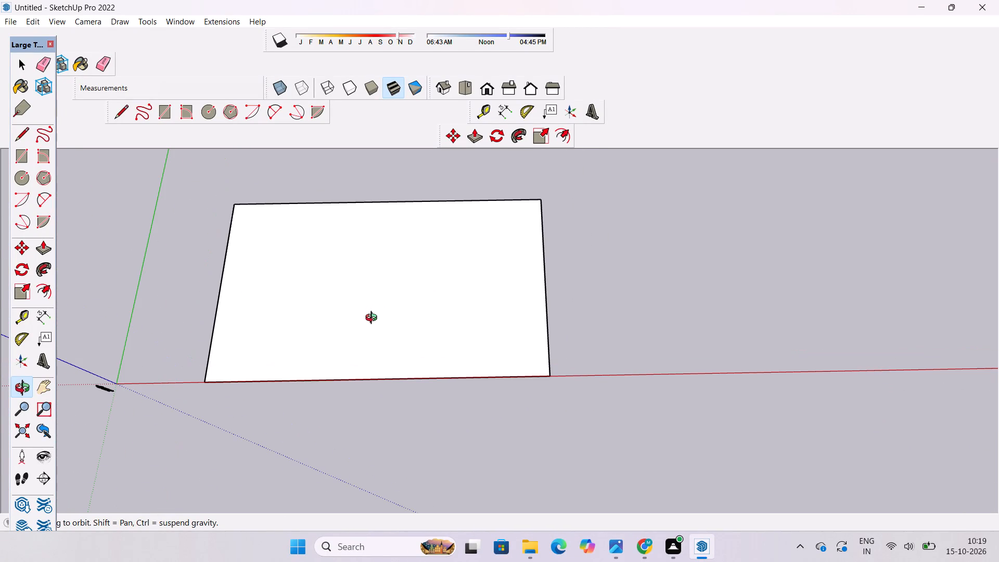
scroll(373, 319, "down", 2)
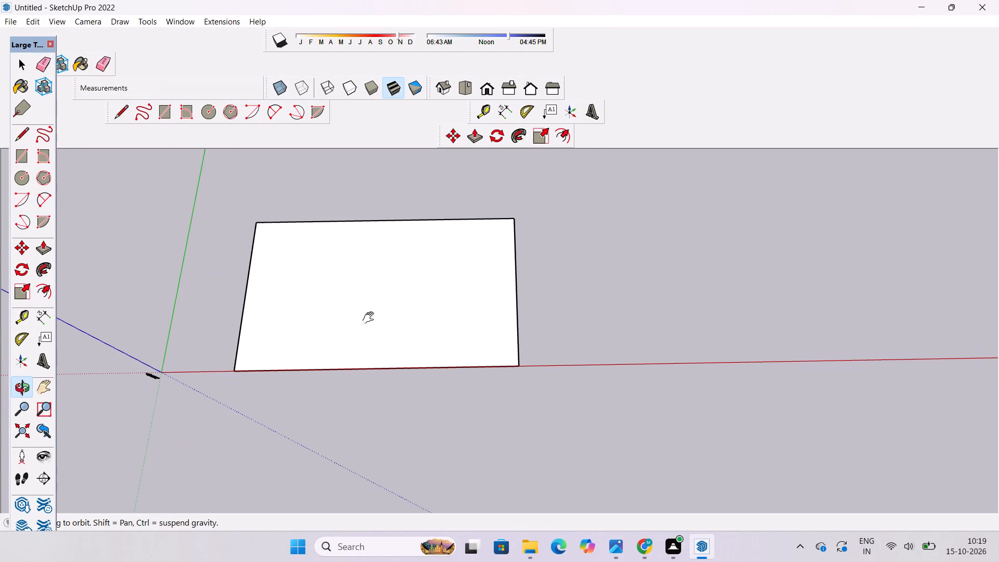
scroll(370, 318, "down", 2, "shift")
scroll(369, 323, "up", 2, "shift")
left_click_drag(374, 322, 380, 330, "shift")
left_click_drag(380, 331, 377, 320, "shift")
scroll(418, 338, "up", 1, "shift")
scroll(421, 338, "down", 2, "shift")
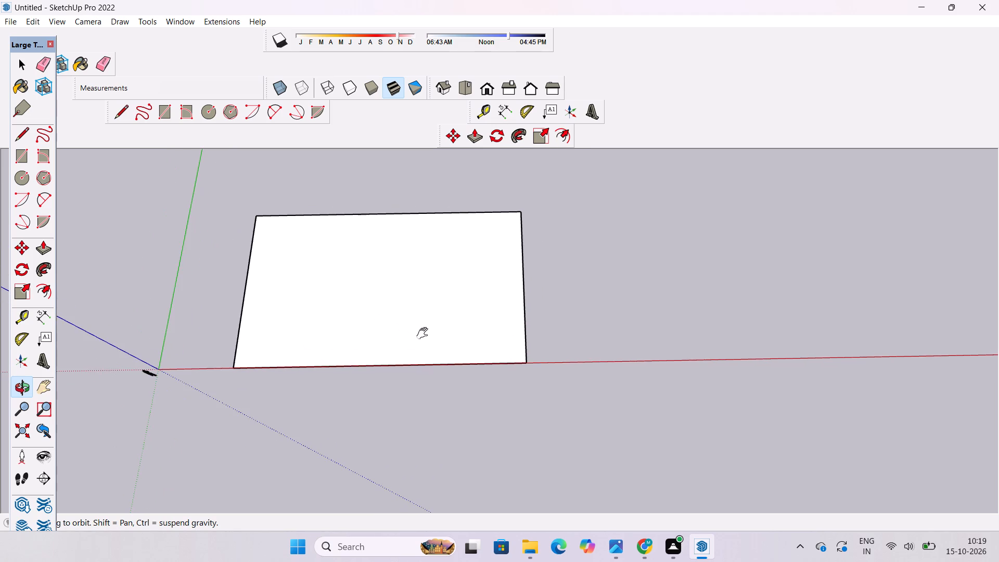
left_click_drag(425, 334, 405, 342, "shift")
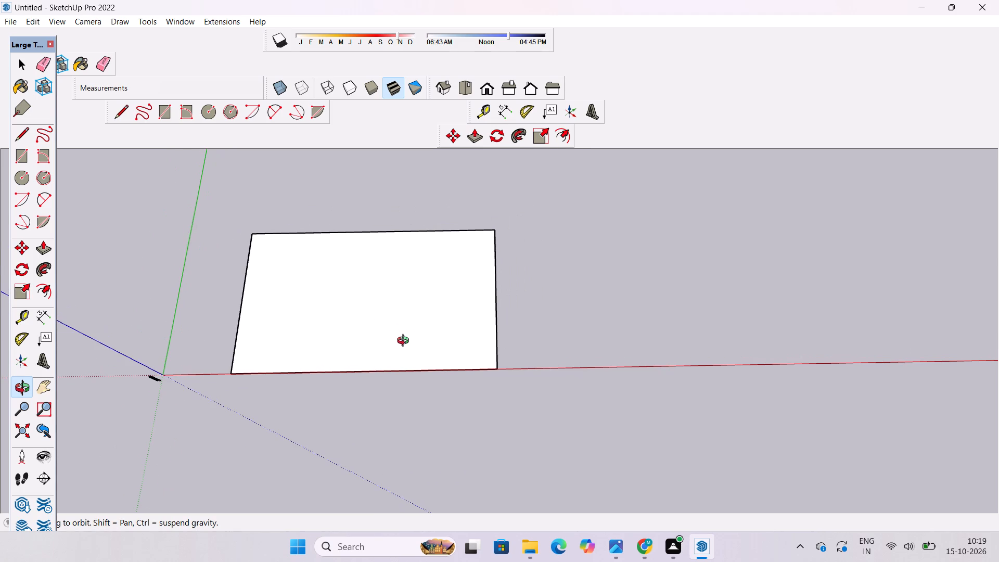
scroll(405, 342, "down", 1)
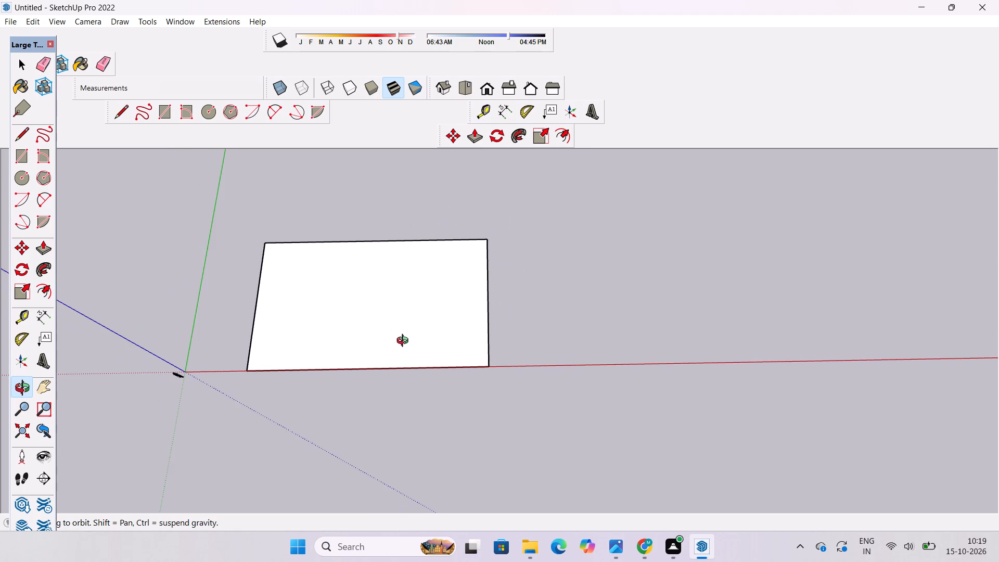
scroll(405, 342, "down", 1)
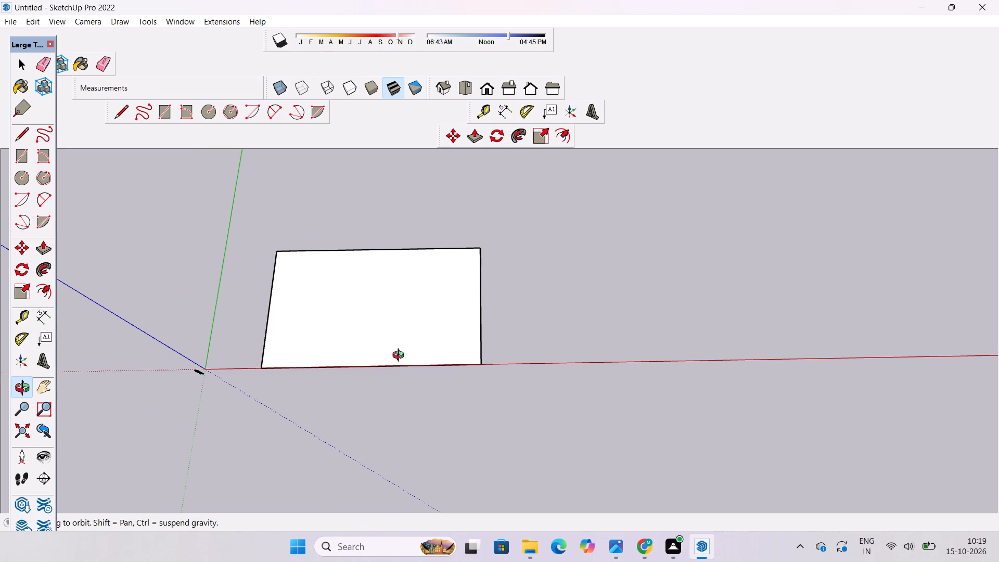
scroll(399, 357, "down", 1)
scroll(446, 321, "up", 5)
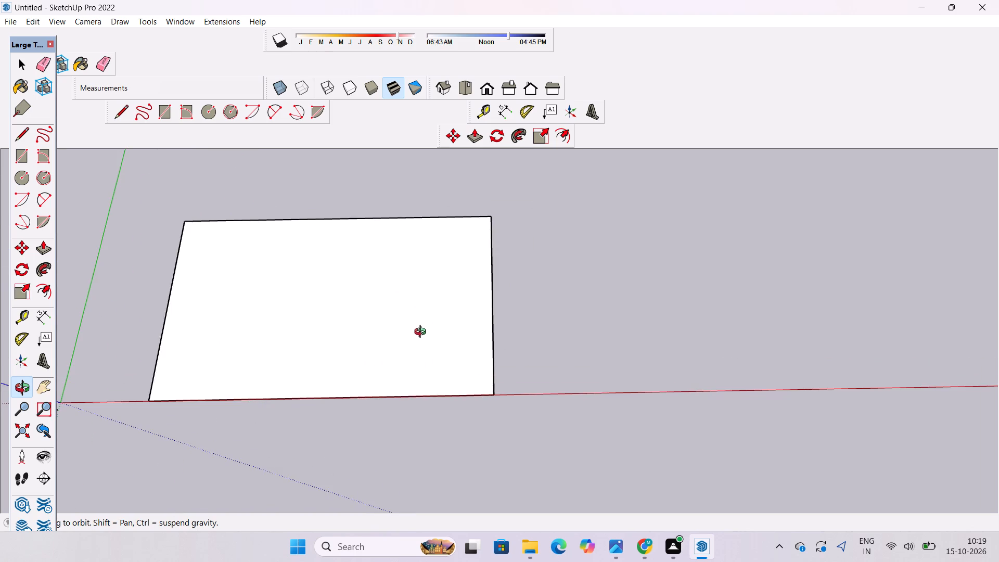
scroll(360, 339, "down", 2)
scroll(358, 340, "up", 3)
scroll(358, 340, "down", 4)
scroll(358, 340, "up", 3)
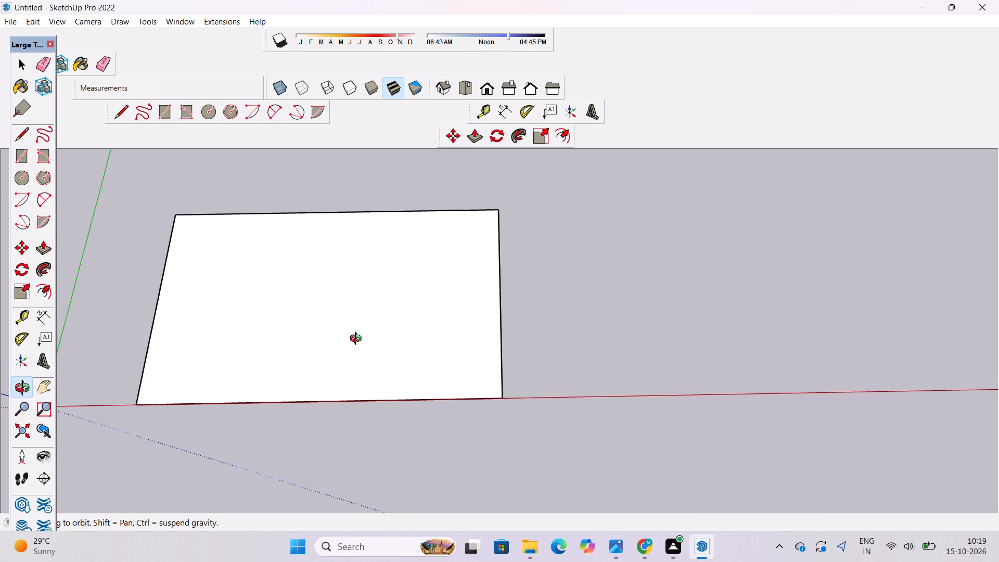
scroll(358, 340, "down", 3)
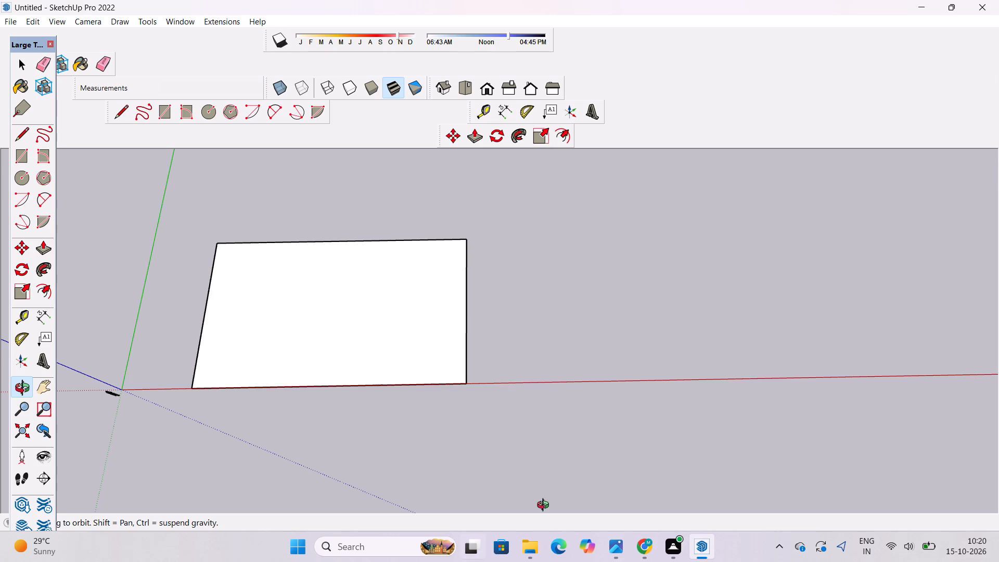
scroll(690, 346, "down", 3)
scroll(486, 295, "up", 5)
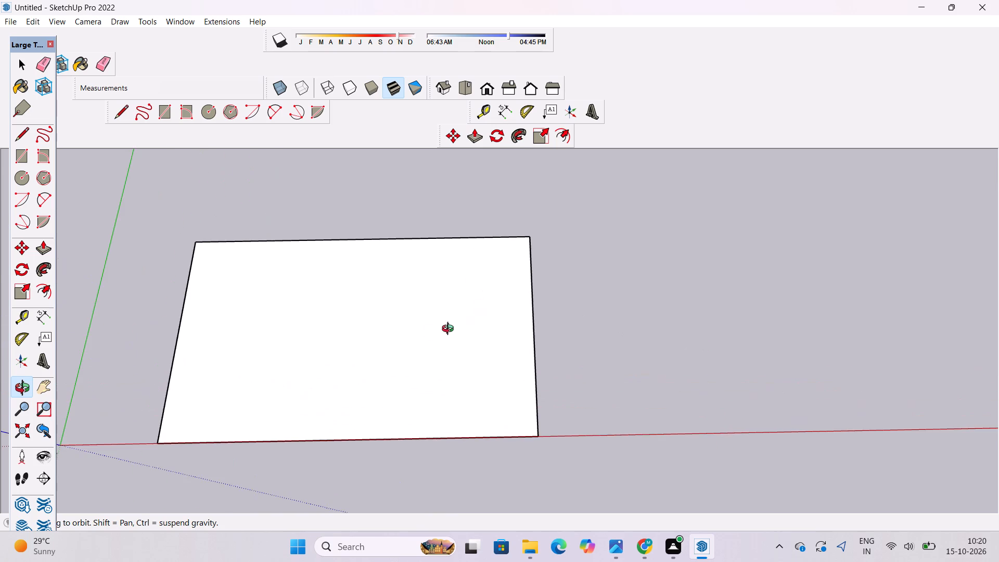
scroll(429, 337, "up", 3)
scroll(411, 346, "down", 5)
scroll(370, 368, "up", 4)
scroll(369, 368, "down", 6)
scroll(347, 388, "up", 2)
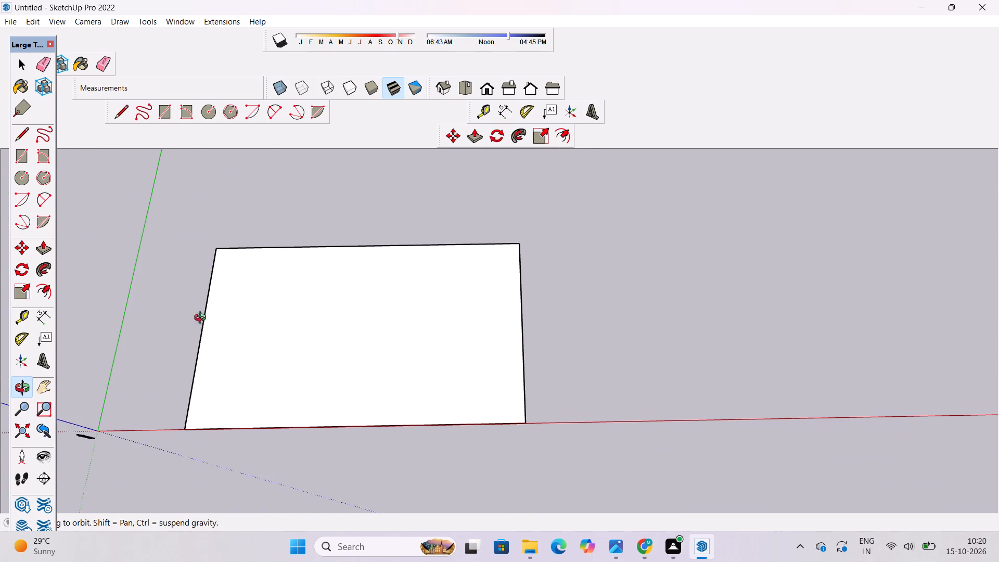
Move the rectangle's edge farthest from the origin another 10' outward along the red axis.
left_click(21, 249)
scroll(236, 306, "down", 4)
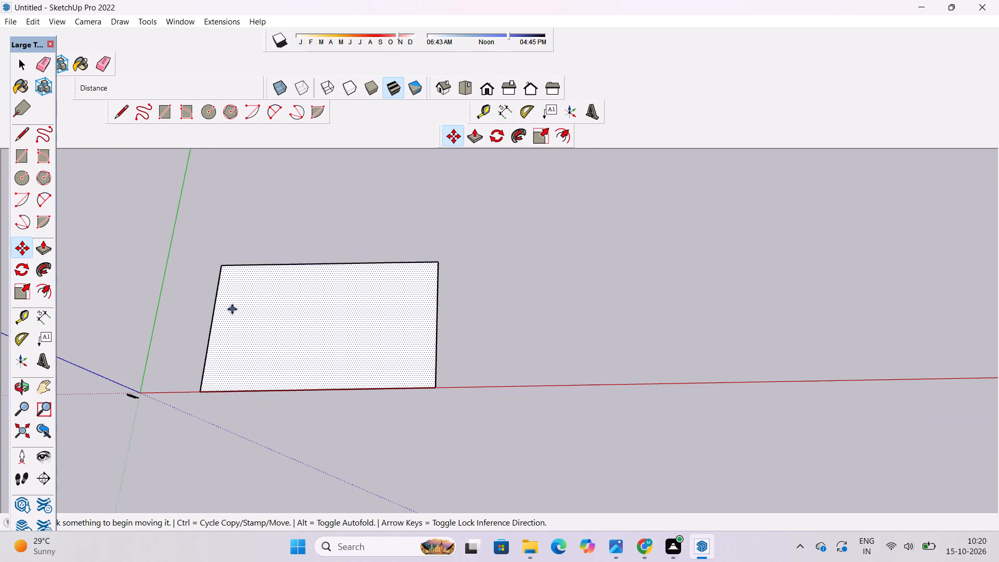
scroll(446, 351, "up", 7)
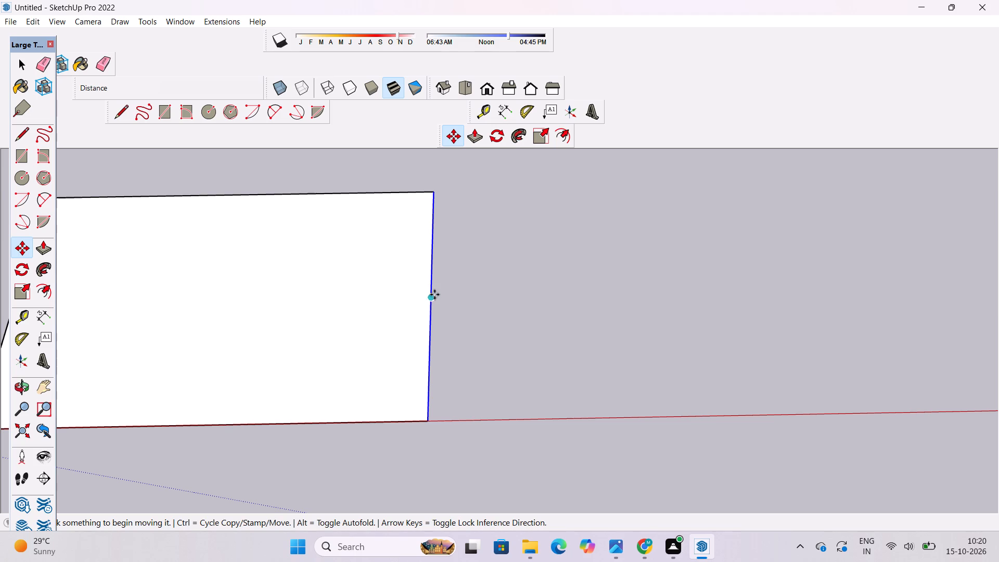
left_click(432, 297)
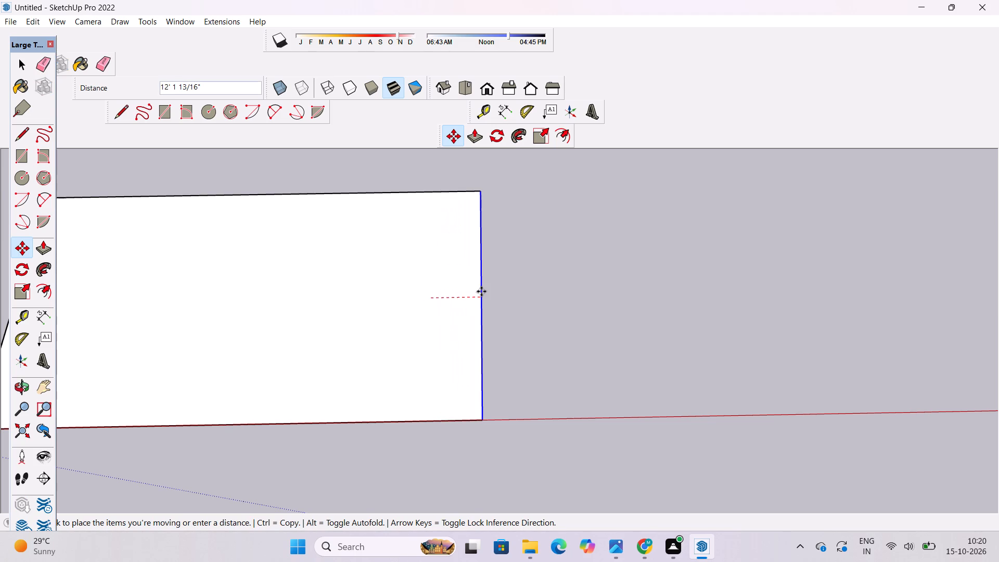
type("10'")
key("Return")
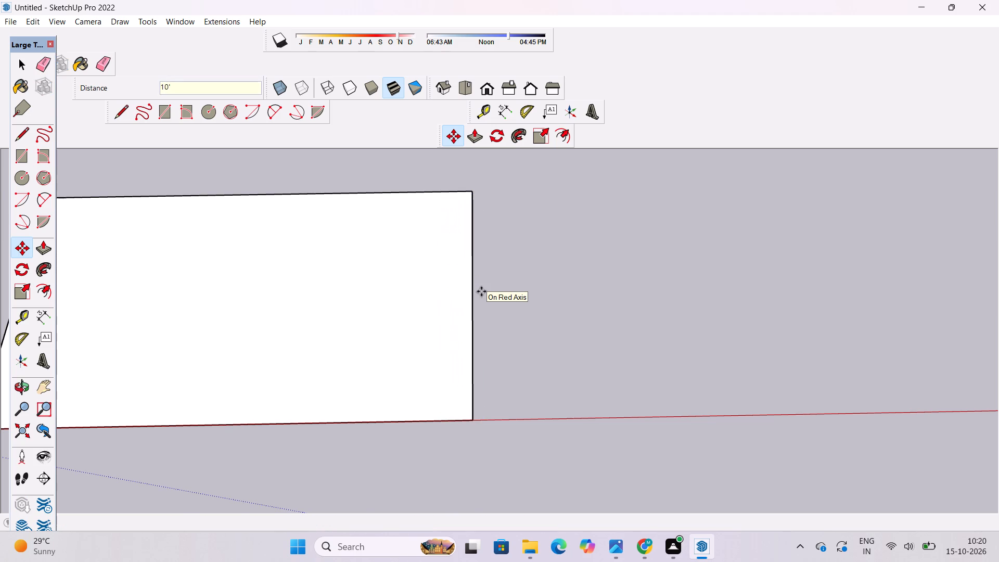
key("space")
left_click(565, 346)
Move the rectangle's long edge opposite the red axis another 6' outward along the green axis.
scroll(554, 365, "down", 4)
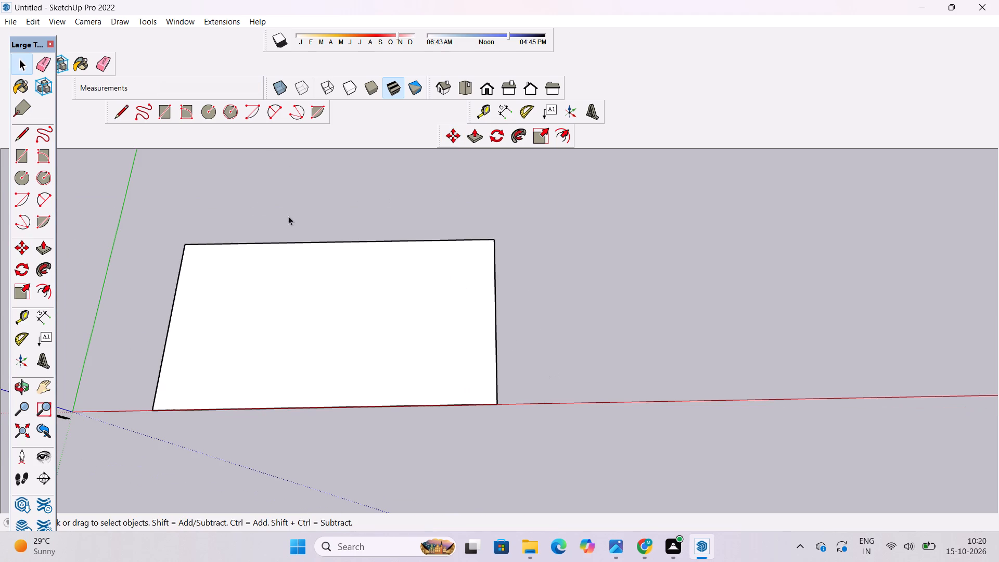
left_click(335, 241)
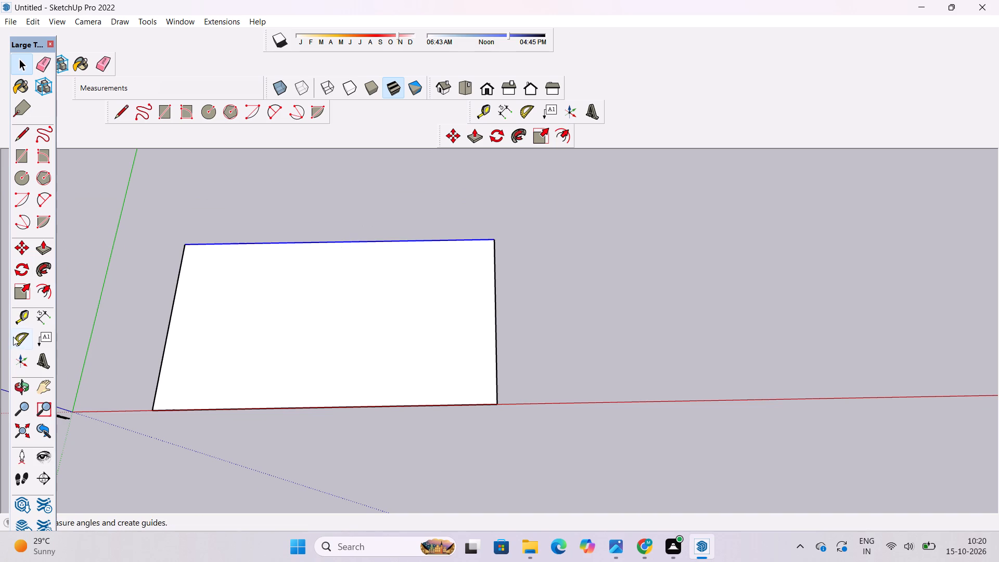
left_click(18, 255)
scroll(343, 249, "up", 2)
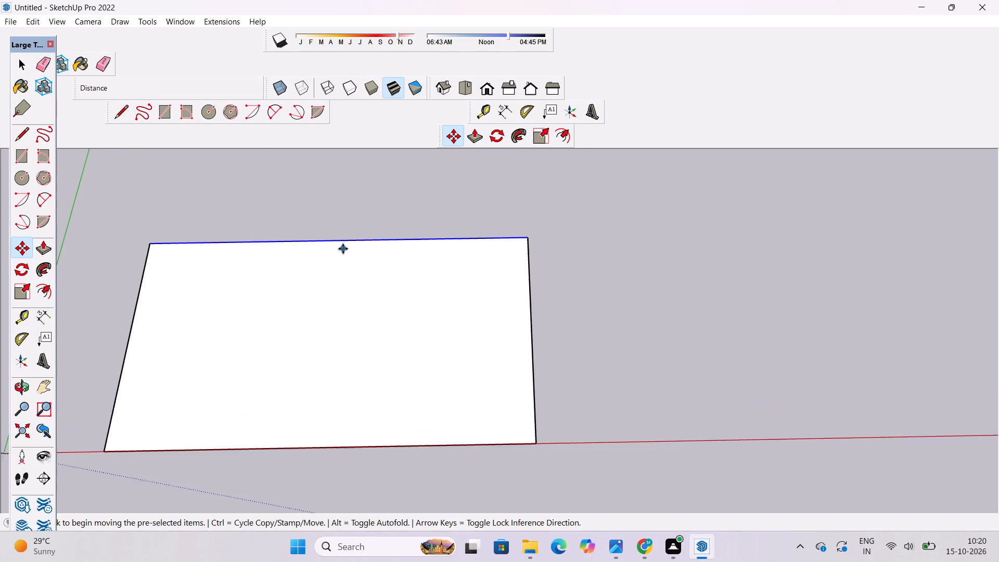
scroll(356, 234, "down", 3)
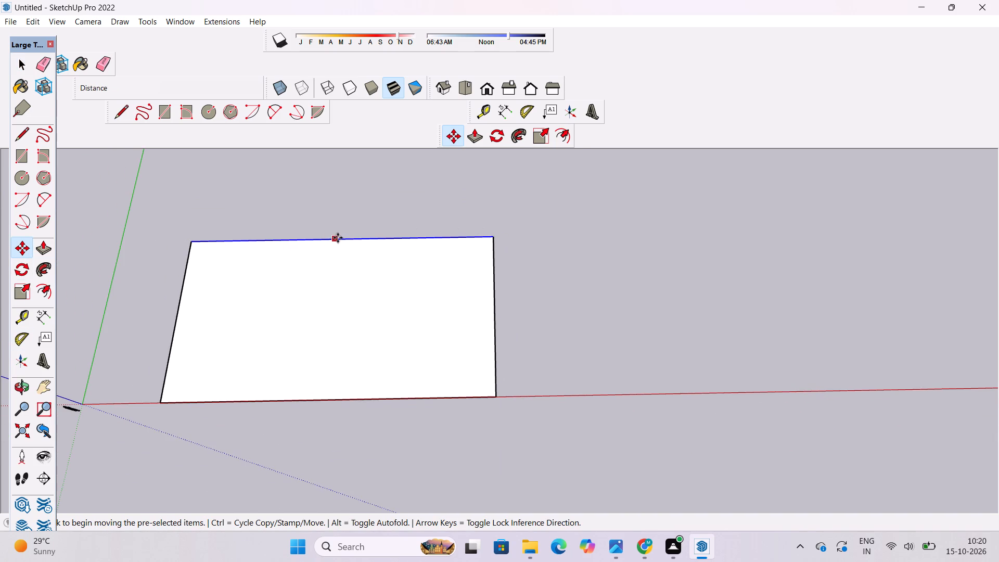
scroll(342, 238, "up", 5)
left_click(342, 238)
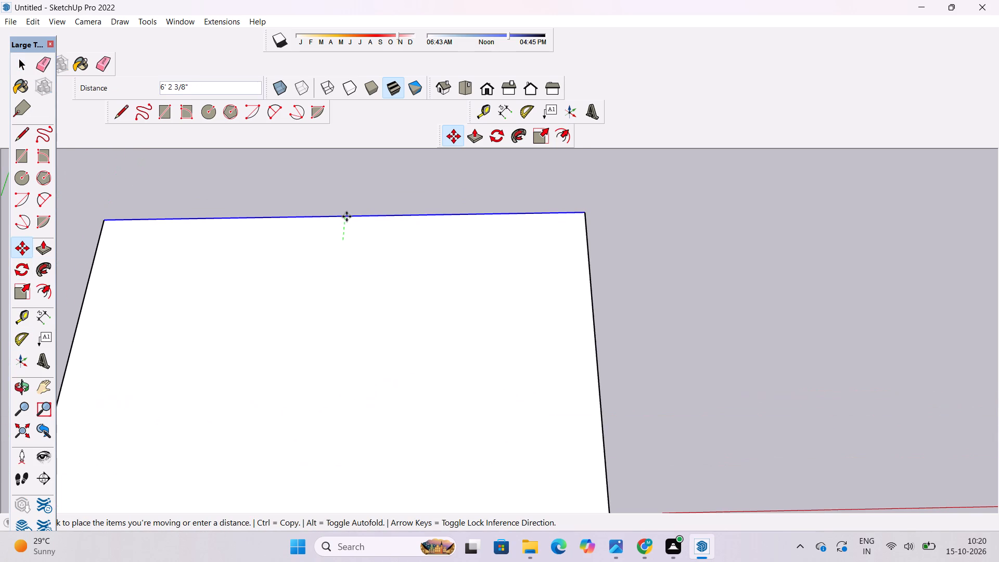
type("6'")
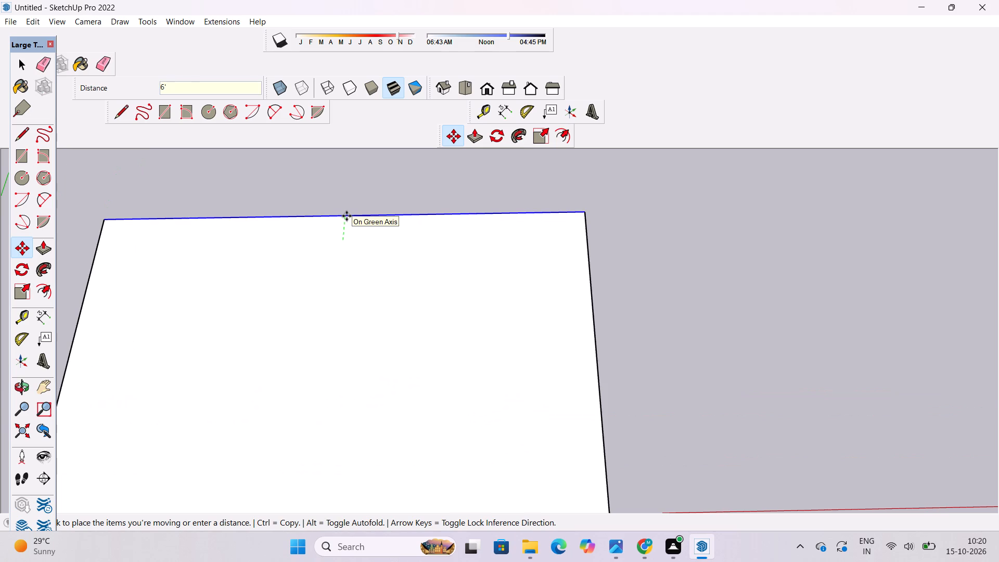
key("Return")
key("space")
left_click(452, 193)
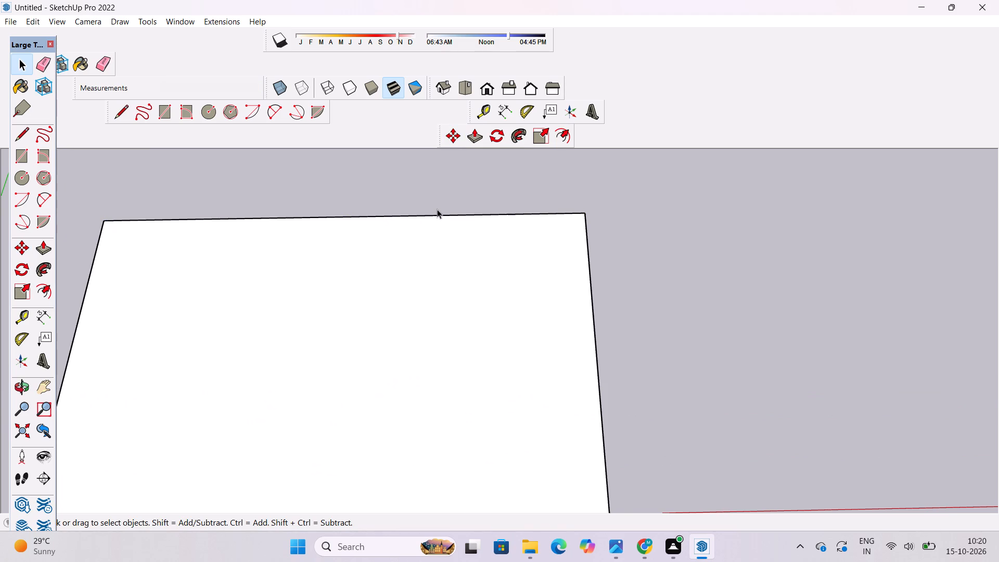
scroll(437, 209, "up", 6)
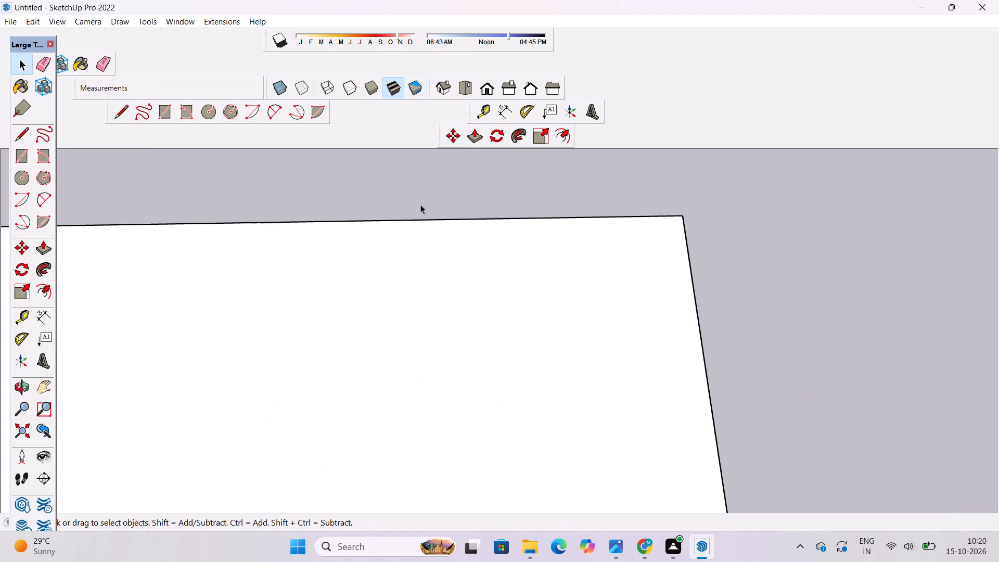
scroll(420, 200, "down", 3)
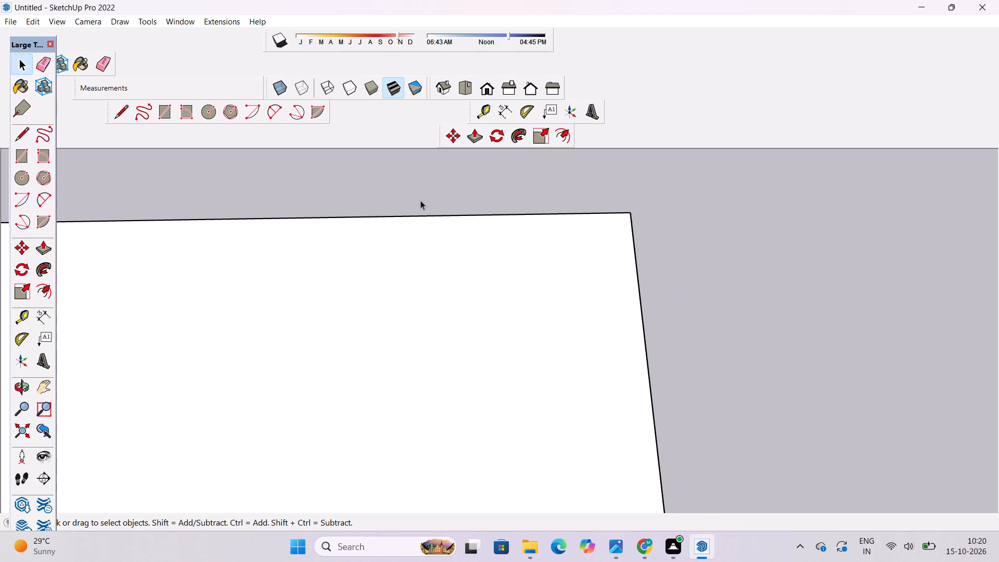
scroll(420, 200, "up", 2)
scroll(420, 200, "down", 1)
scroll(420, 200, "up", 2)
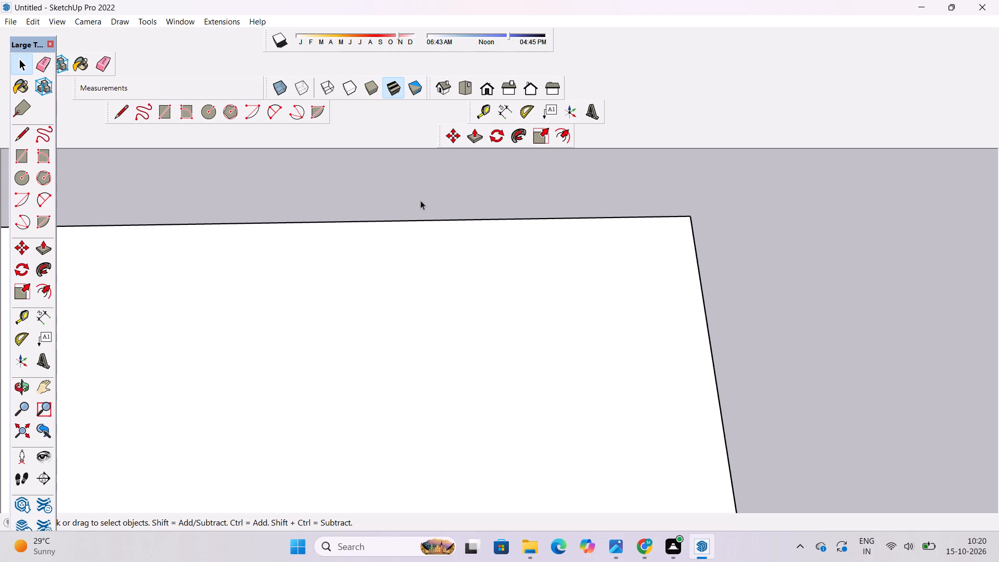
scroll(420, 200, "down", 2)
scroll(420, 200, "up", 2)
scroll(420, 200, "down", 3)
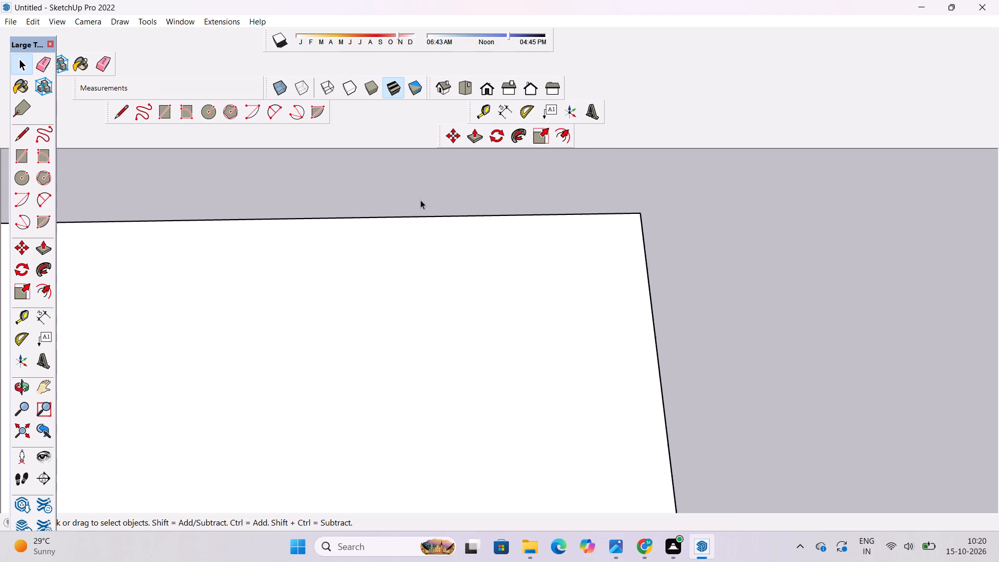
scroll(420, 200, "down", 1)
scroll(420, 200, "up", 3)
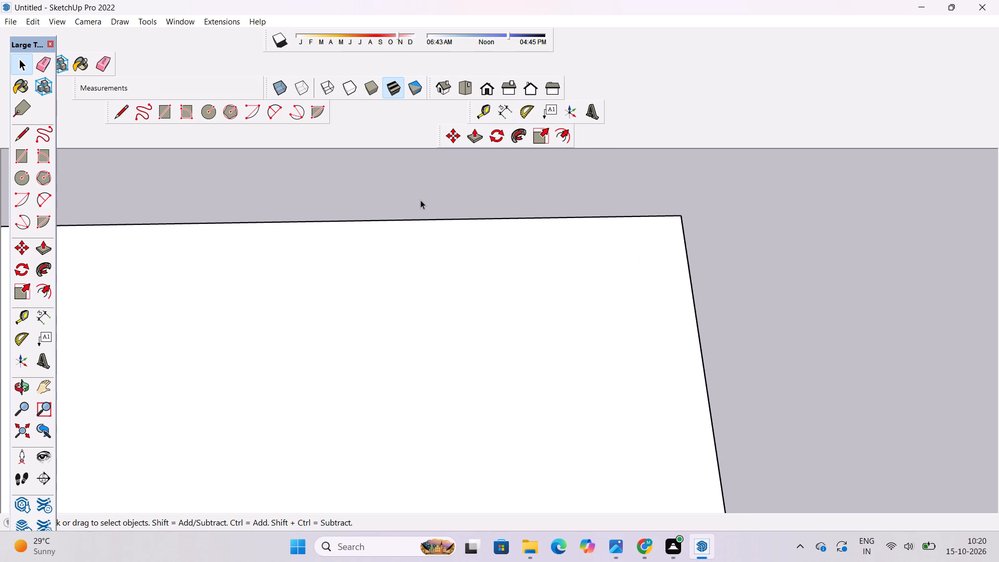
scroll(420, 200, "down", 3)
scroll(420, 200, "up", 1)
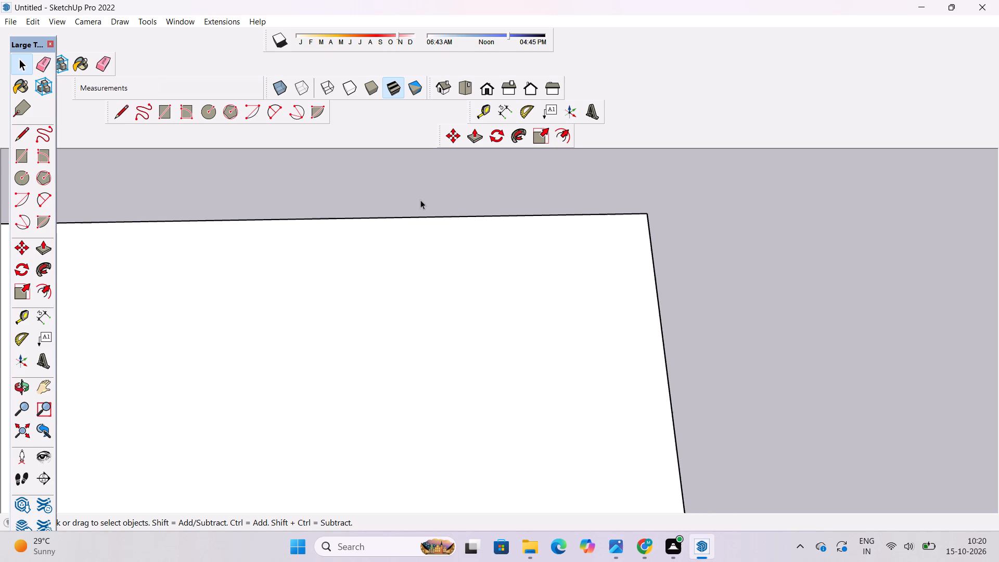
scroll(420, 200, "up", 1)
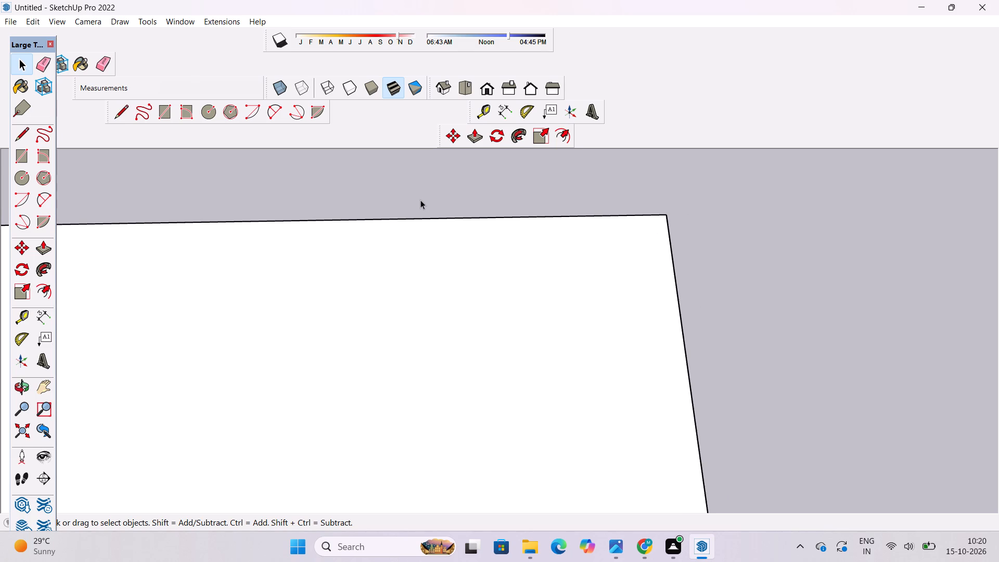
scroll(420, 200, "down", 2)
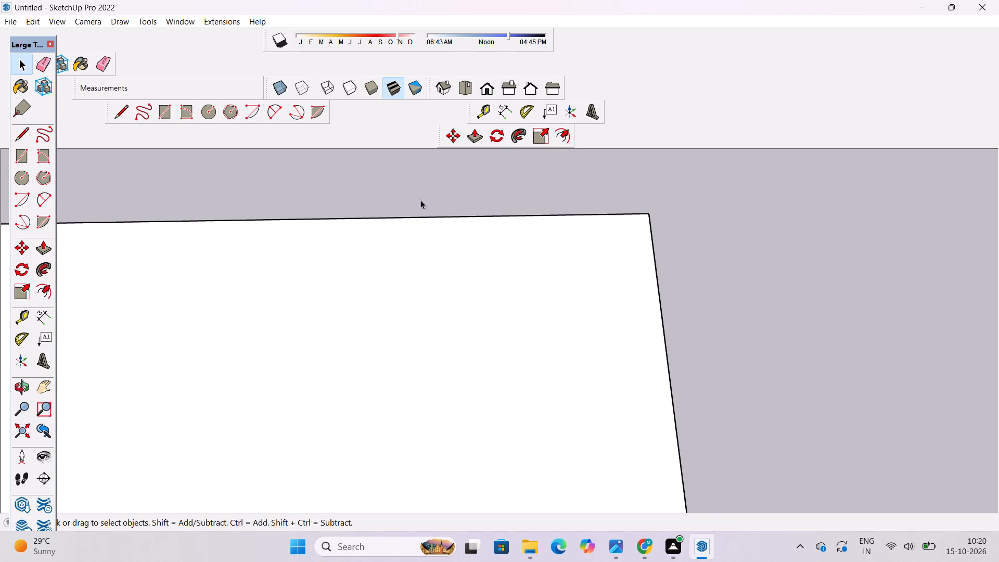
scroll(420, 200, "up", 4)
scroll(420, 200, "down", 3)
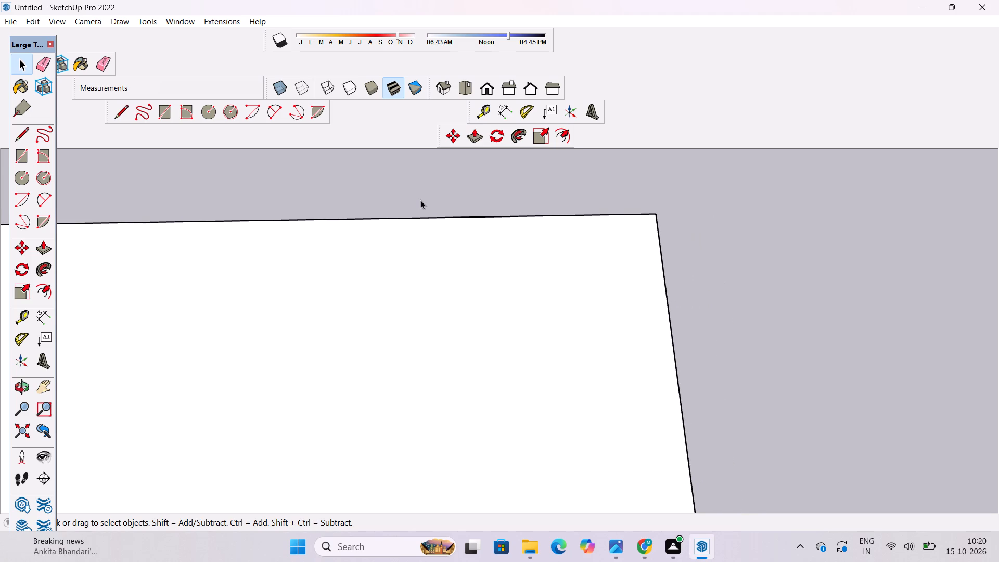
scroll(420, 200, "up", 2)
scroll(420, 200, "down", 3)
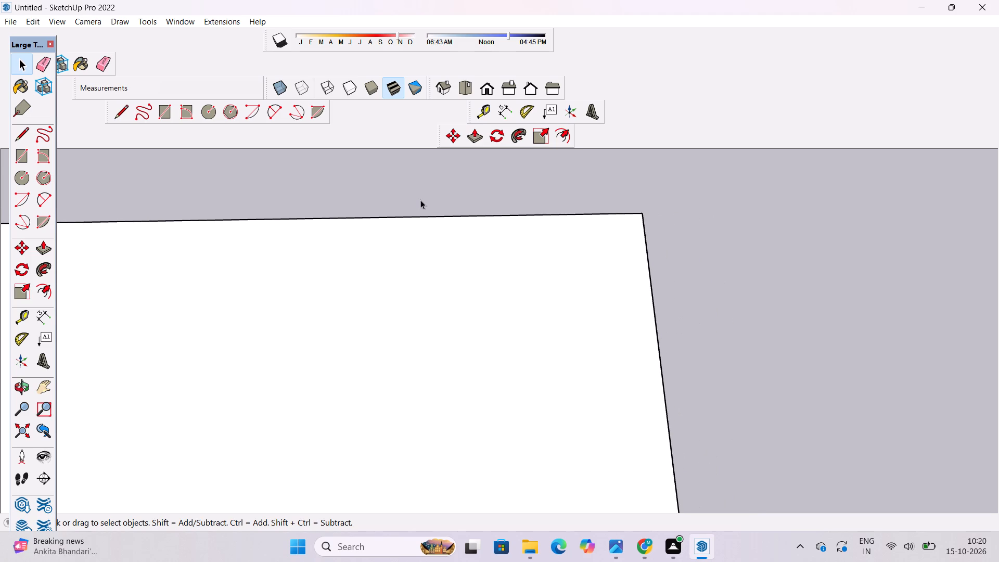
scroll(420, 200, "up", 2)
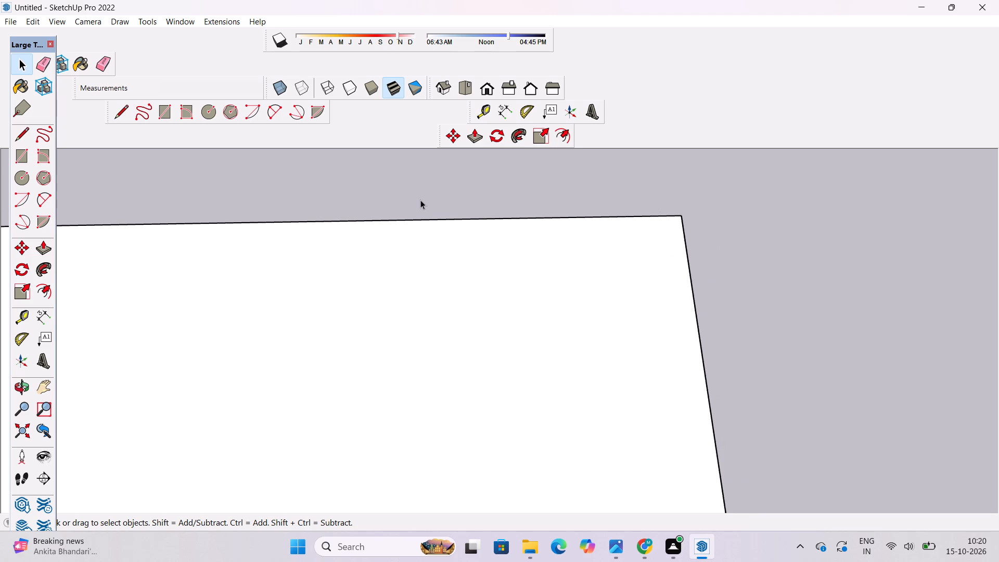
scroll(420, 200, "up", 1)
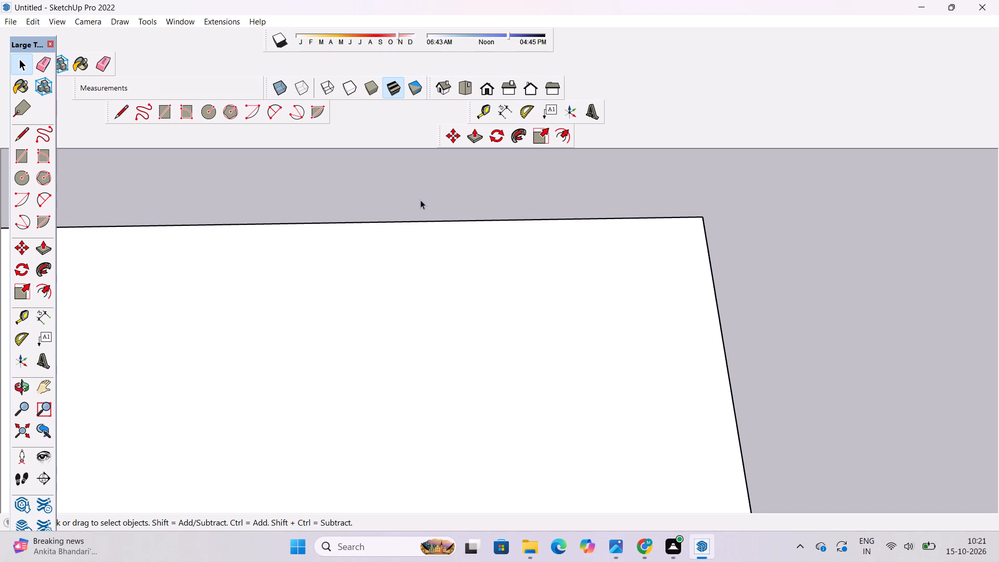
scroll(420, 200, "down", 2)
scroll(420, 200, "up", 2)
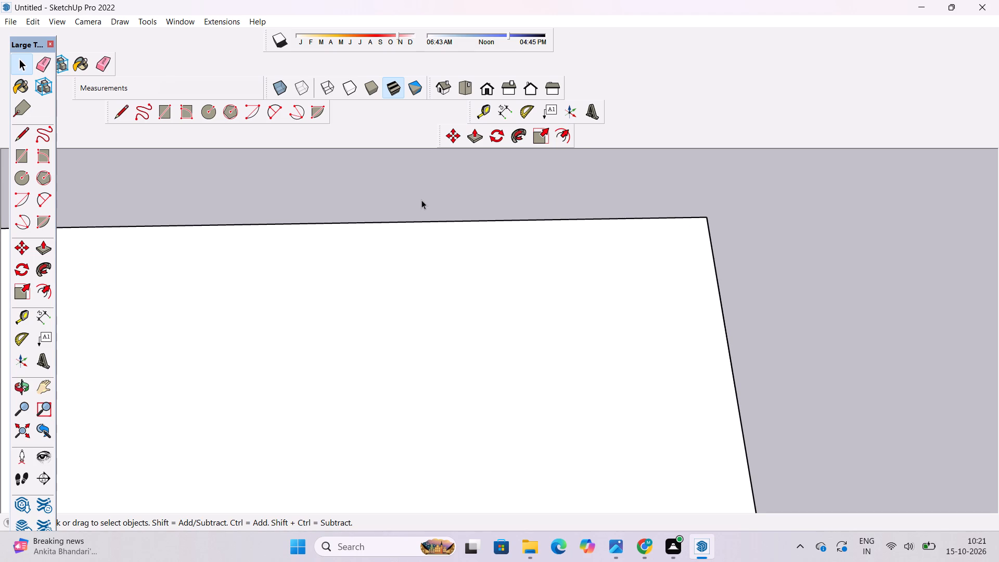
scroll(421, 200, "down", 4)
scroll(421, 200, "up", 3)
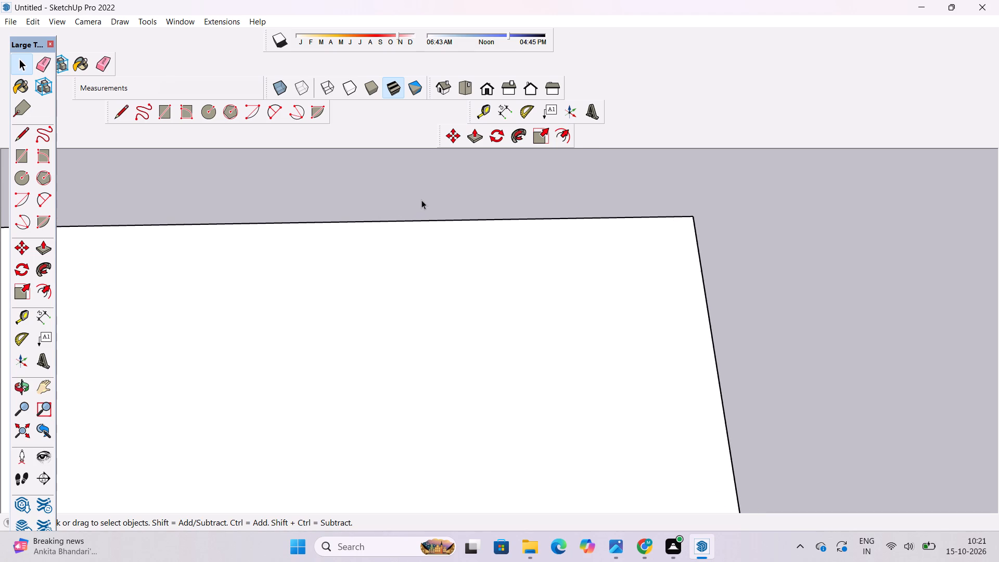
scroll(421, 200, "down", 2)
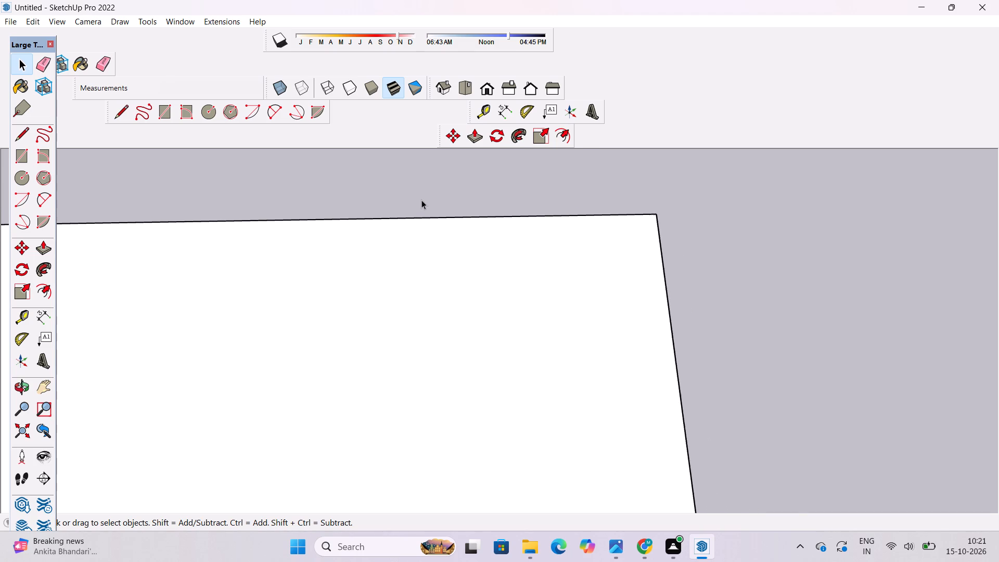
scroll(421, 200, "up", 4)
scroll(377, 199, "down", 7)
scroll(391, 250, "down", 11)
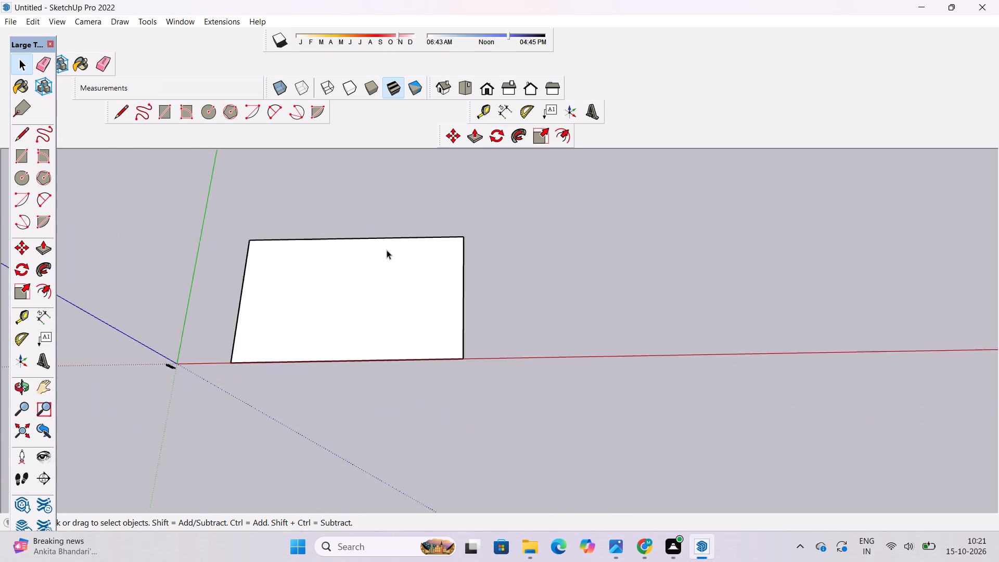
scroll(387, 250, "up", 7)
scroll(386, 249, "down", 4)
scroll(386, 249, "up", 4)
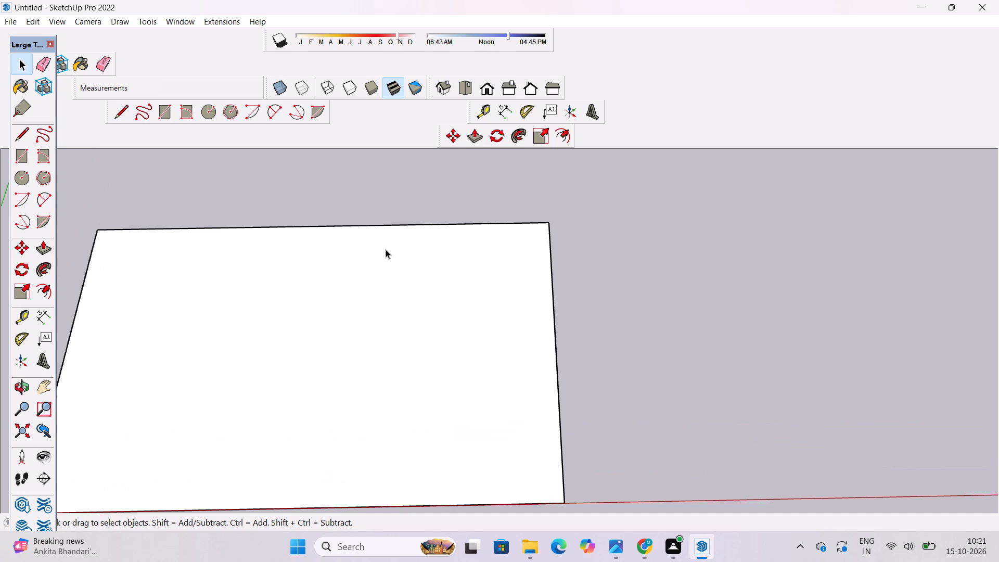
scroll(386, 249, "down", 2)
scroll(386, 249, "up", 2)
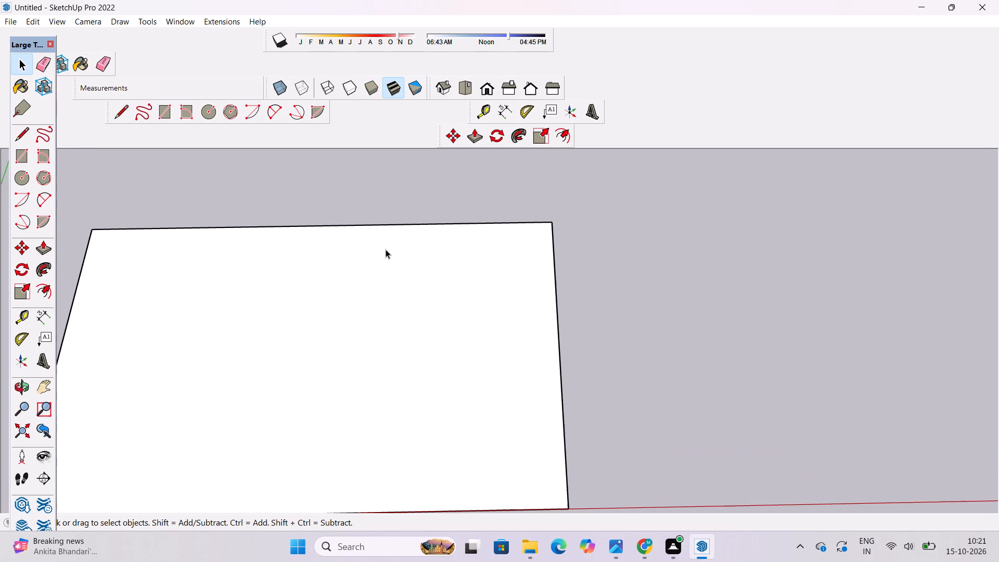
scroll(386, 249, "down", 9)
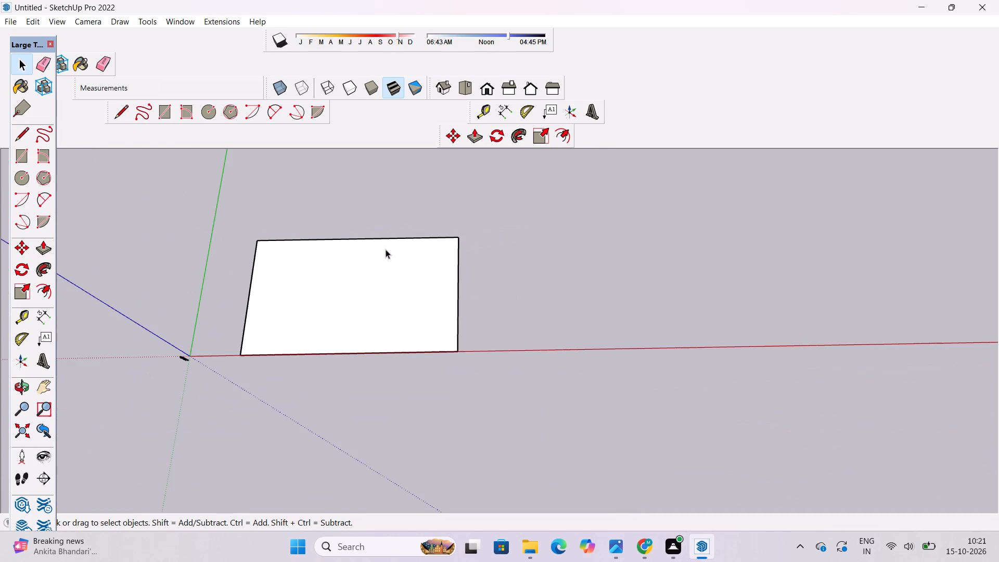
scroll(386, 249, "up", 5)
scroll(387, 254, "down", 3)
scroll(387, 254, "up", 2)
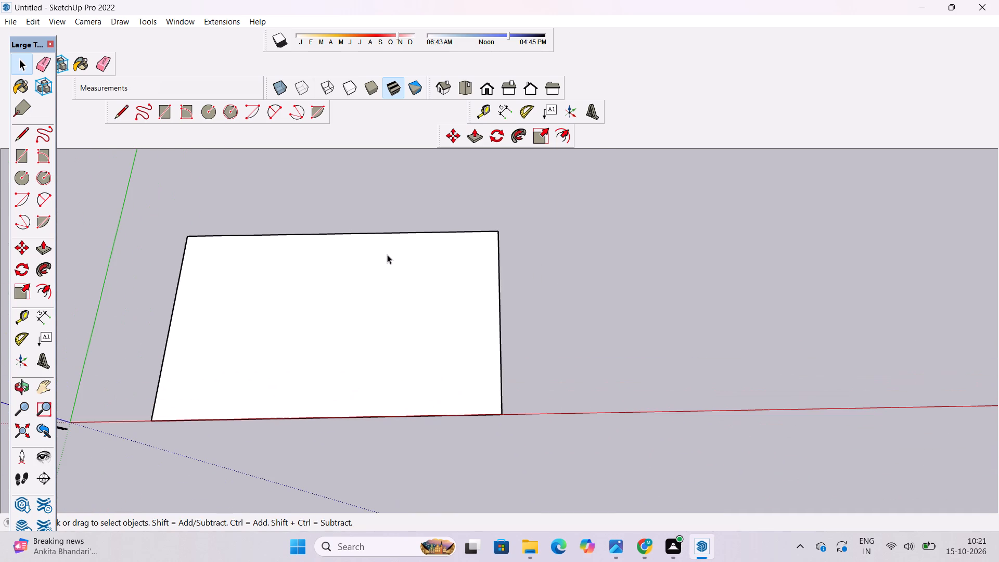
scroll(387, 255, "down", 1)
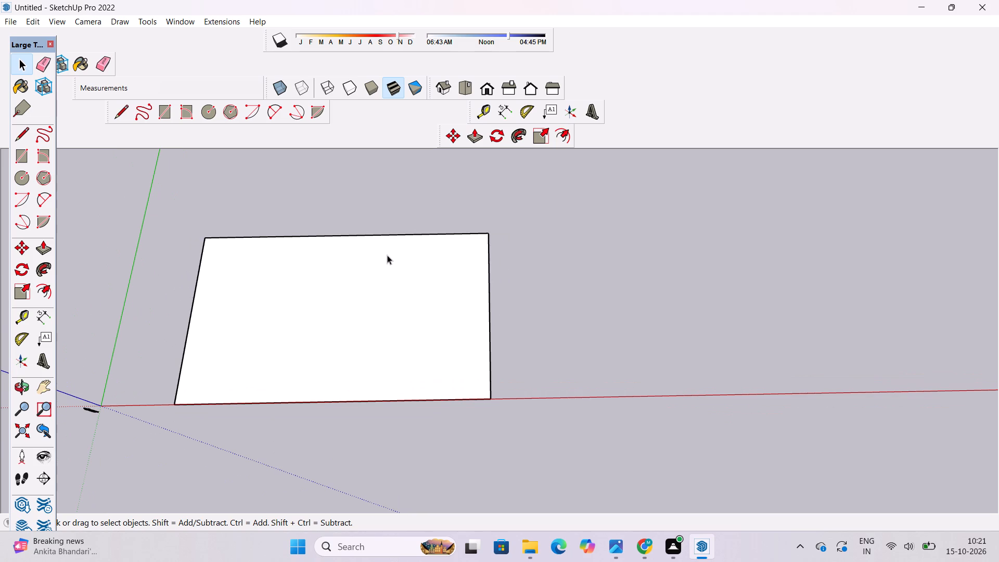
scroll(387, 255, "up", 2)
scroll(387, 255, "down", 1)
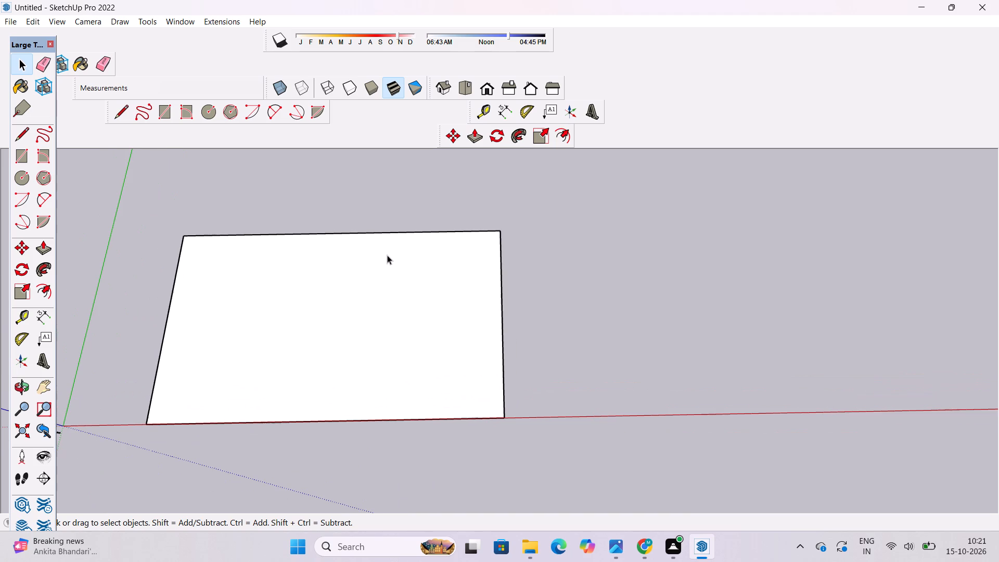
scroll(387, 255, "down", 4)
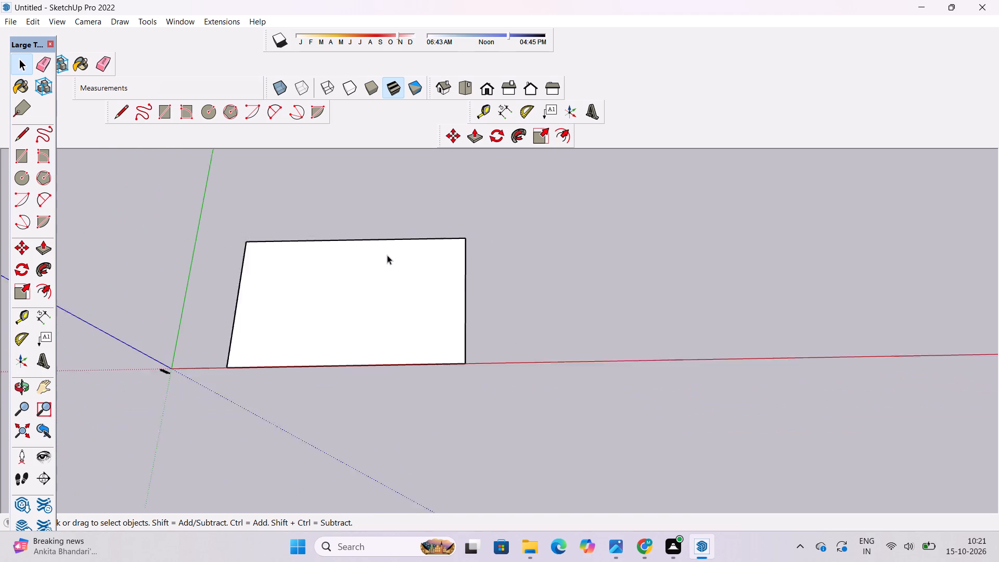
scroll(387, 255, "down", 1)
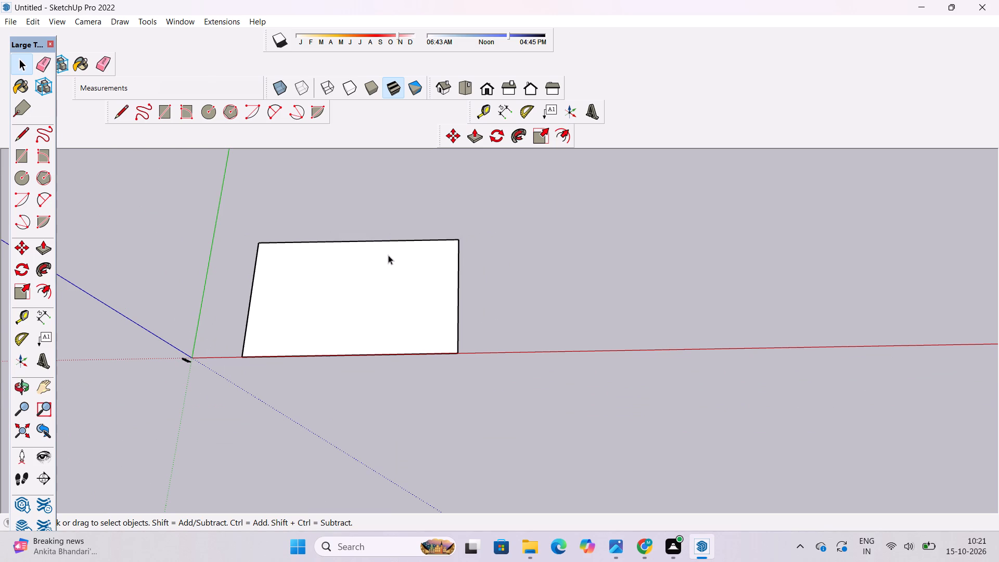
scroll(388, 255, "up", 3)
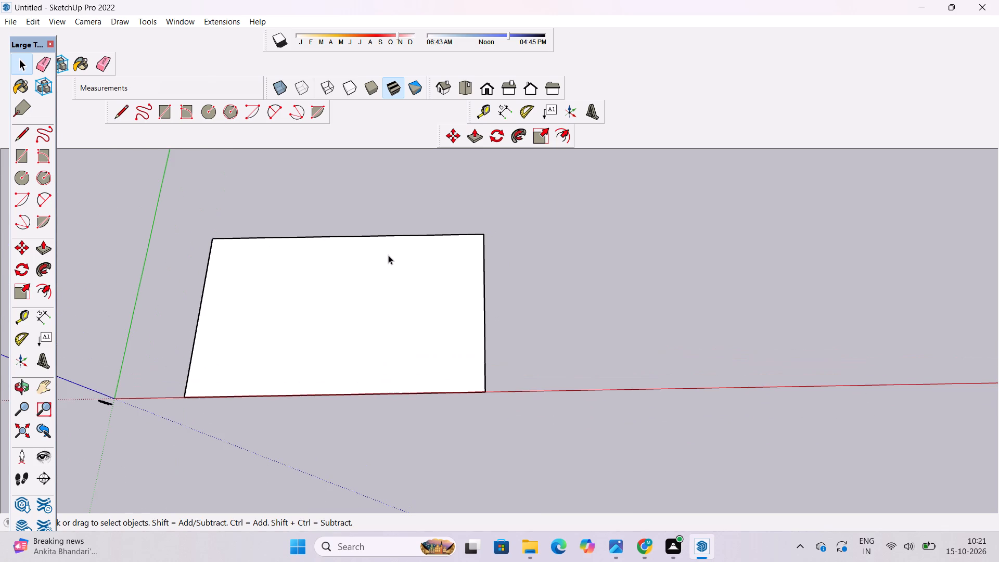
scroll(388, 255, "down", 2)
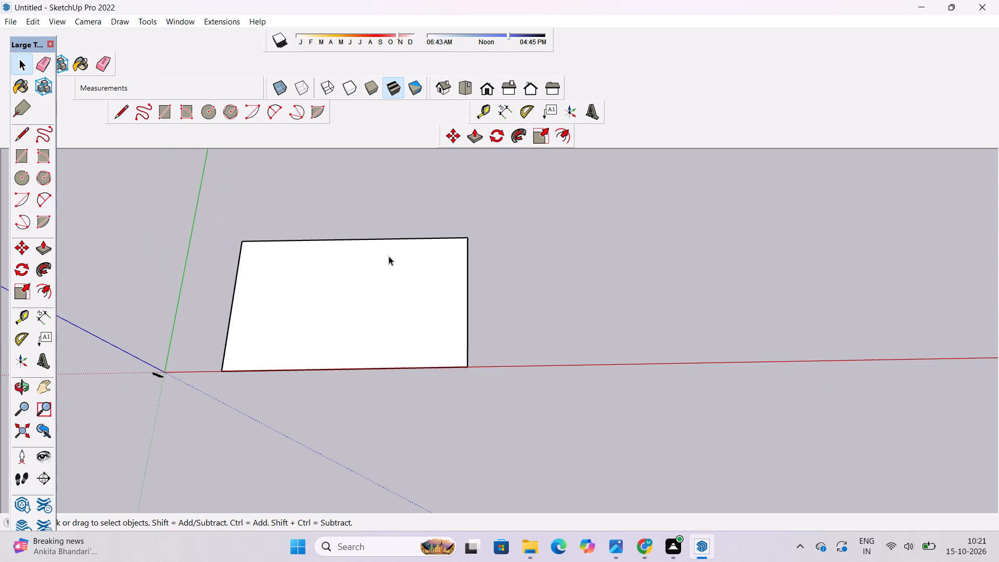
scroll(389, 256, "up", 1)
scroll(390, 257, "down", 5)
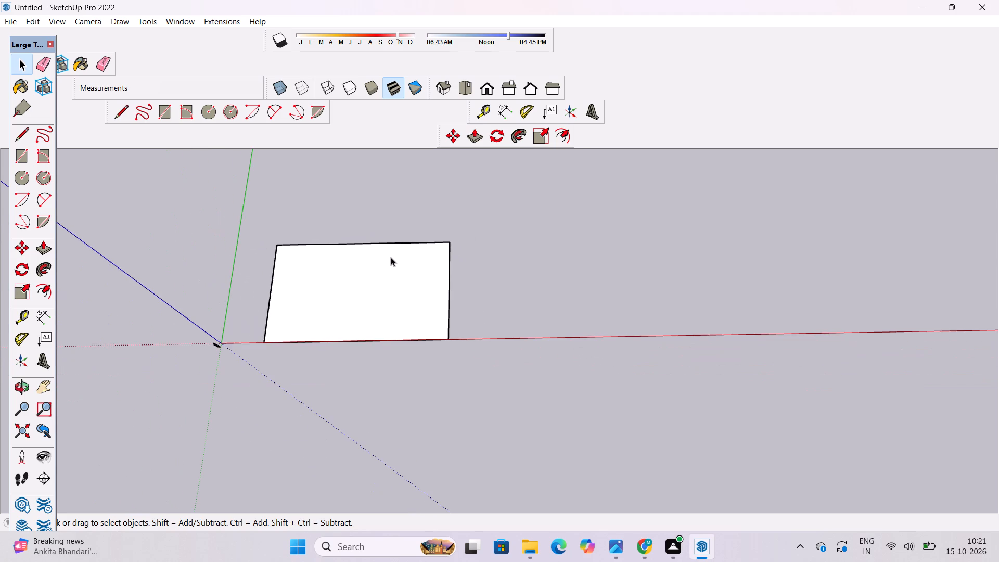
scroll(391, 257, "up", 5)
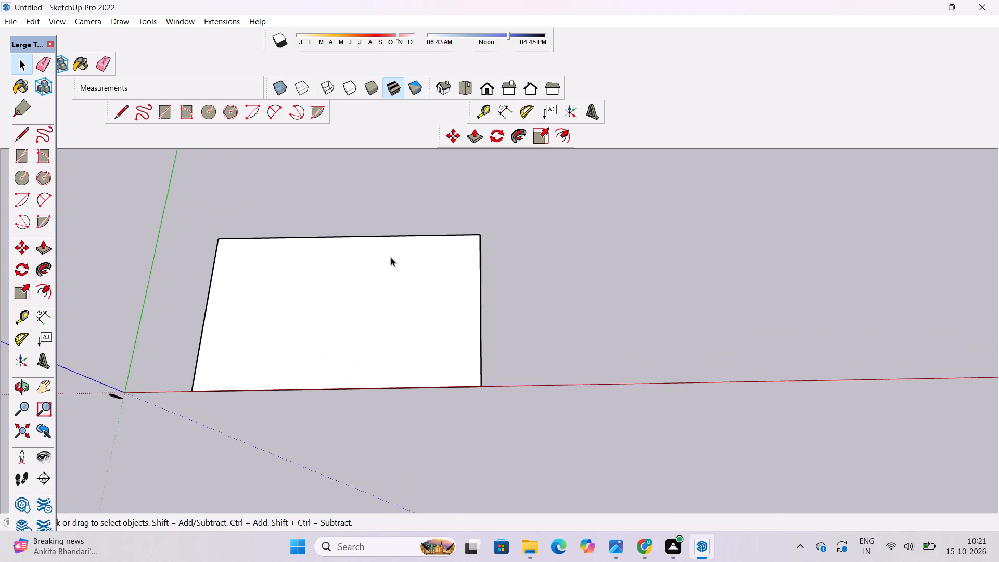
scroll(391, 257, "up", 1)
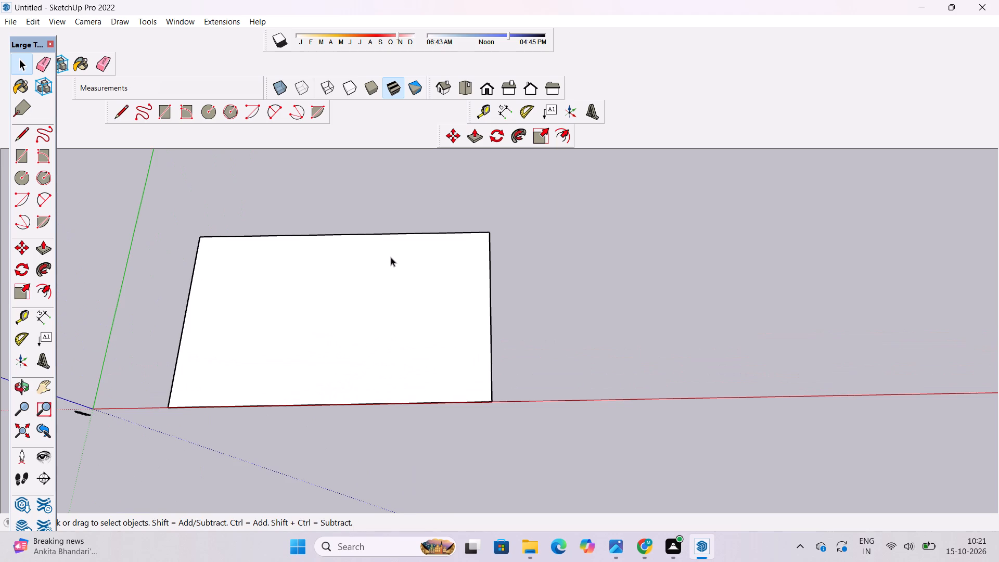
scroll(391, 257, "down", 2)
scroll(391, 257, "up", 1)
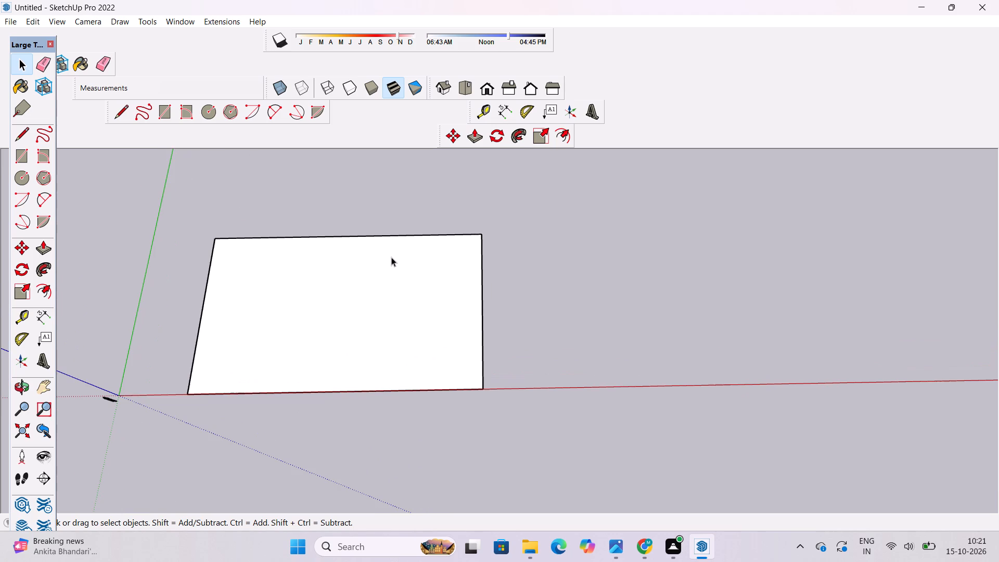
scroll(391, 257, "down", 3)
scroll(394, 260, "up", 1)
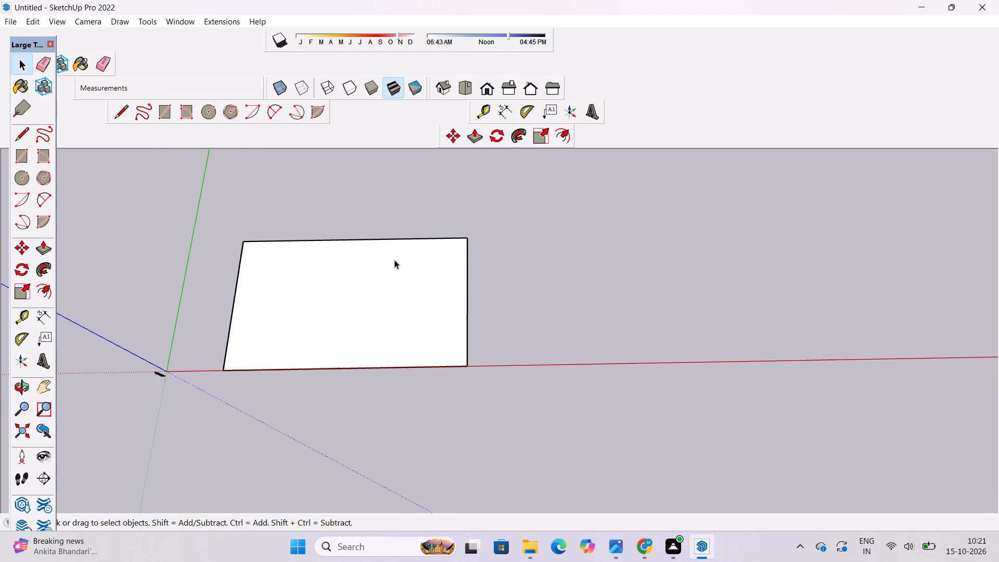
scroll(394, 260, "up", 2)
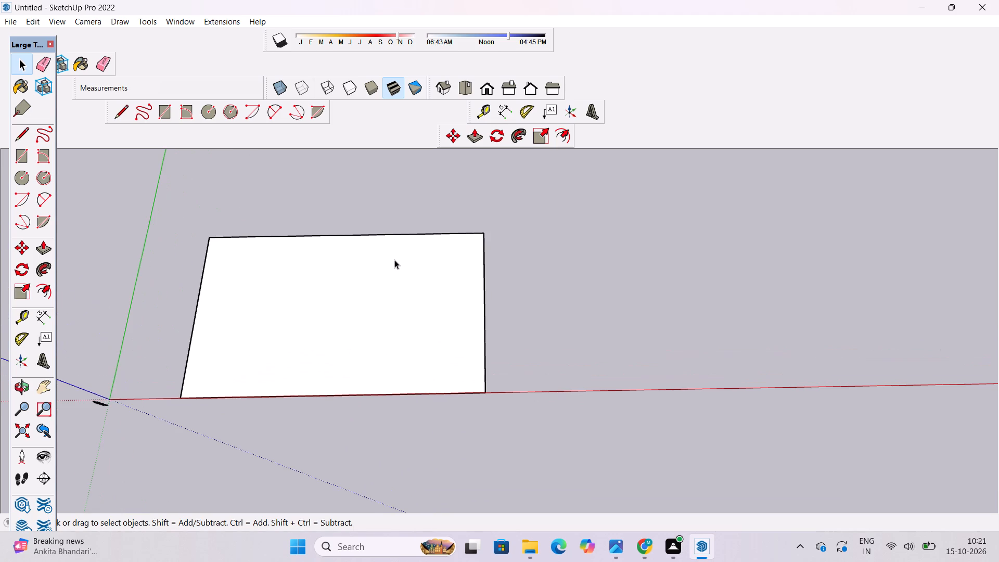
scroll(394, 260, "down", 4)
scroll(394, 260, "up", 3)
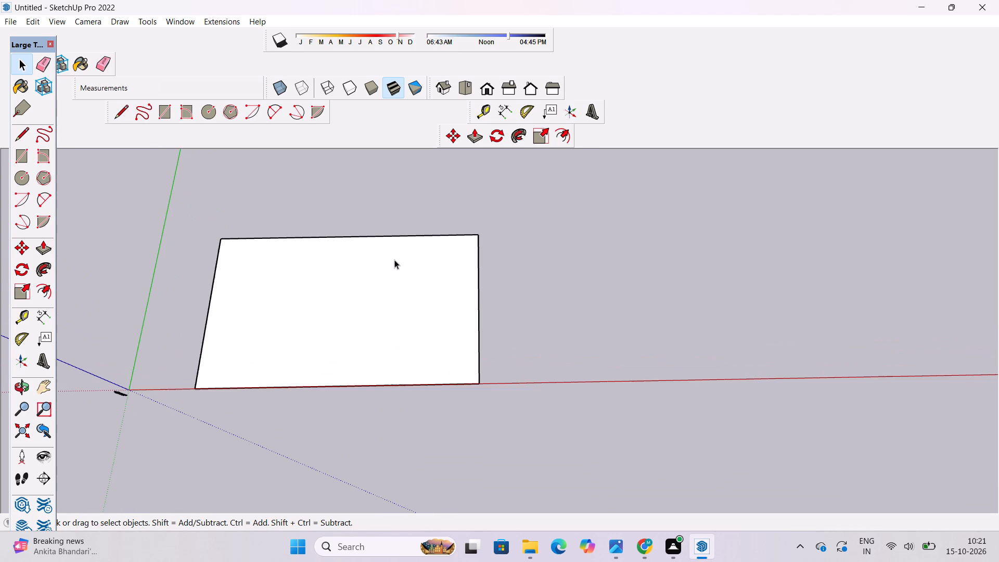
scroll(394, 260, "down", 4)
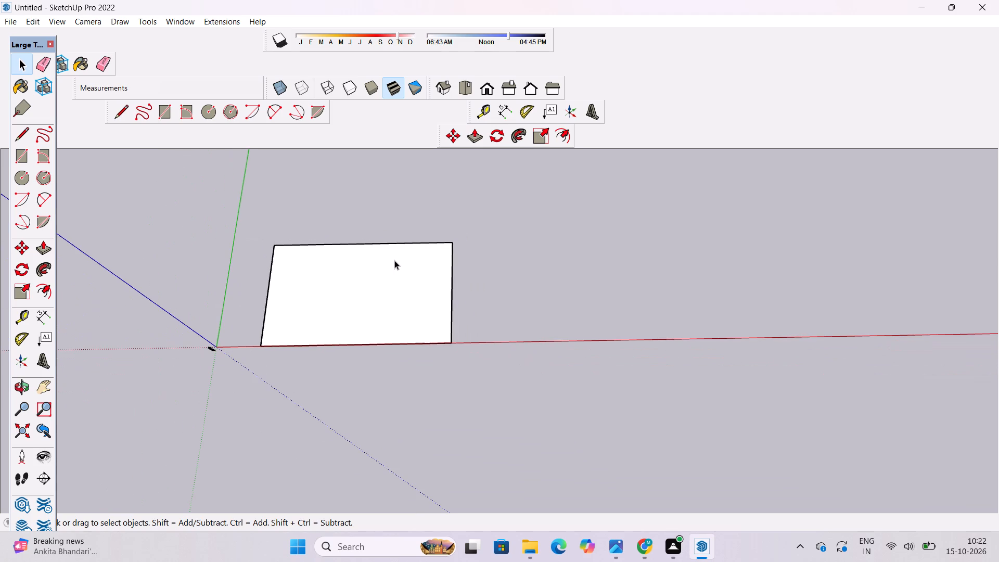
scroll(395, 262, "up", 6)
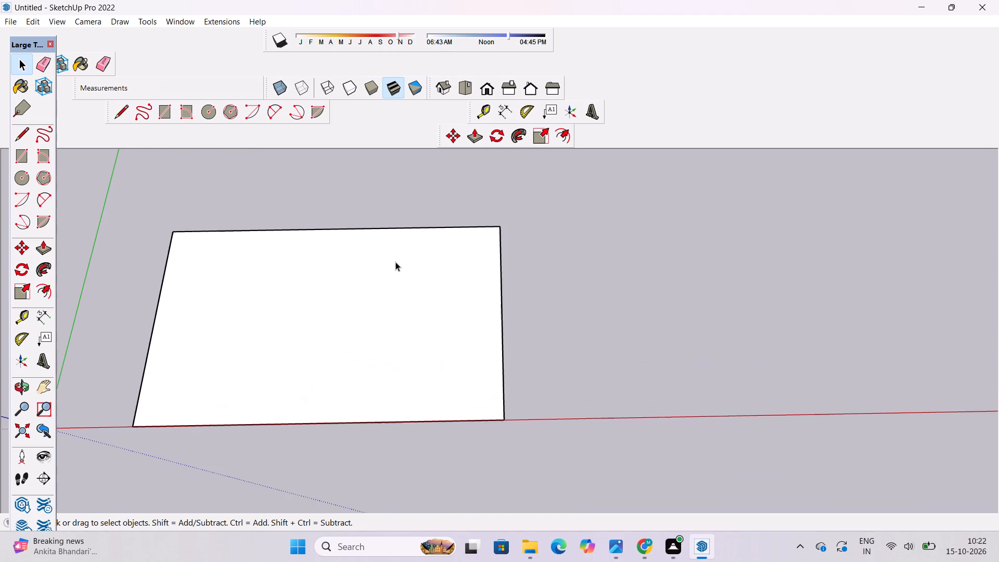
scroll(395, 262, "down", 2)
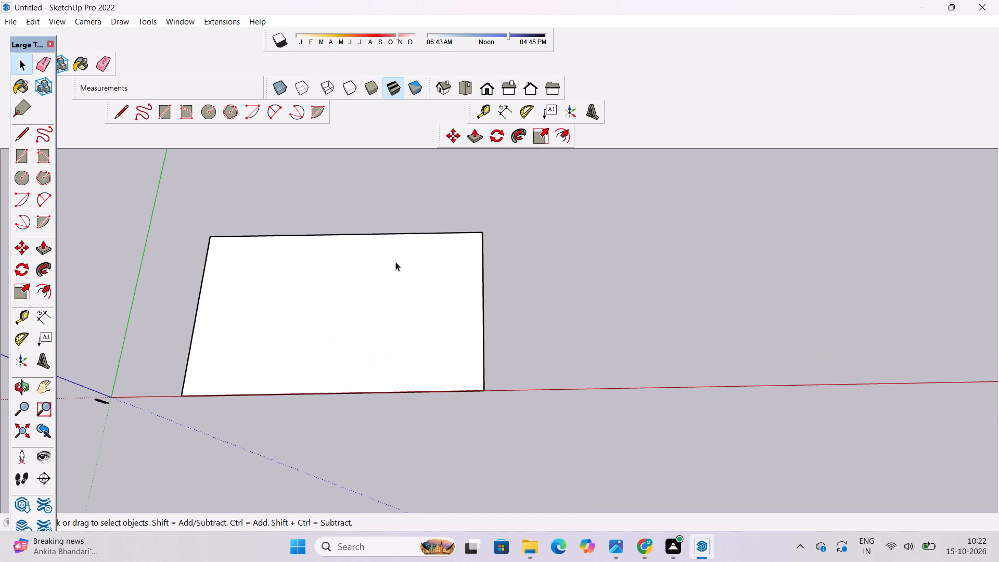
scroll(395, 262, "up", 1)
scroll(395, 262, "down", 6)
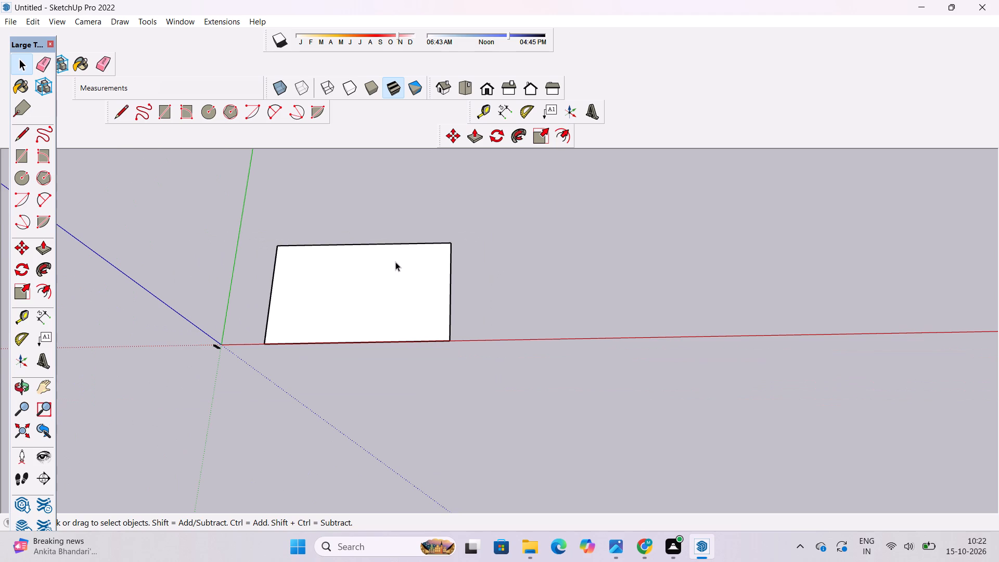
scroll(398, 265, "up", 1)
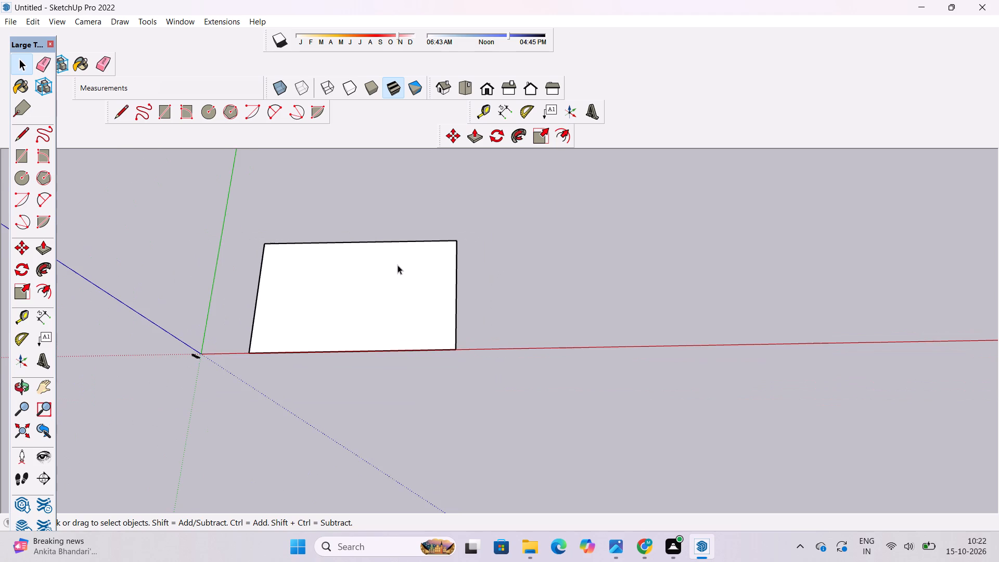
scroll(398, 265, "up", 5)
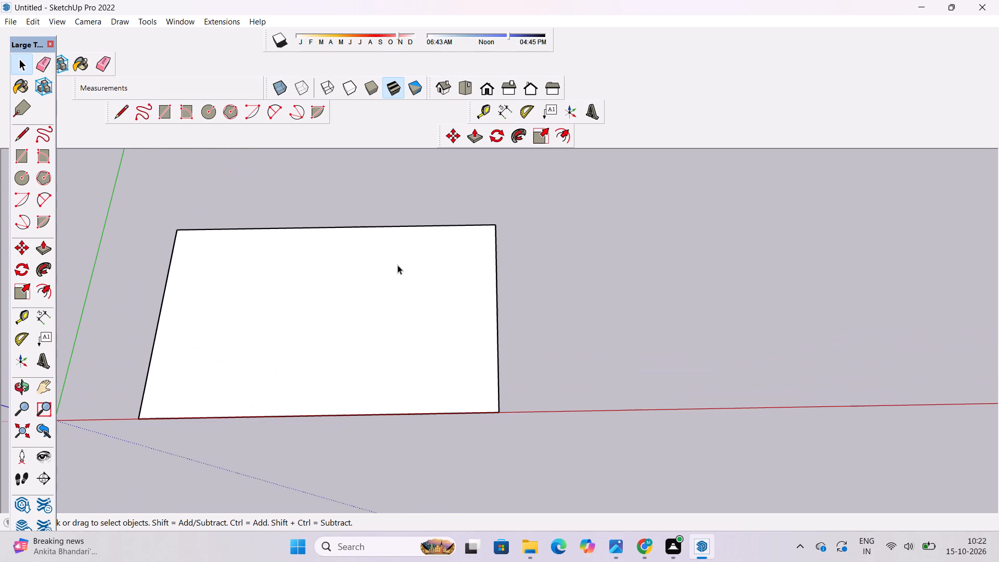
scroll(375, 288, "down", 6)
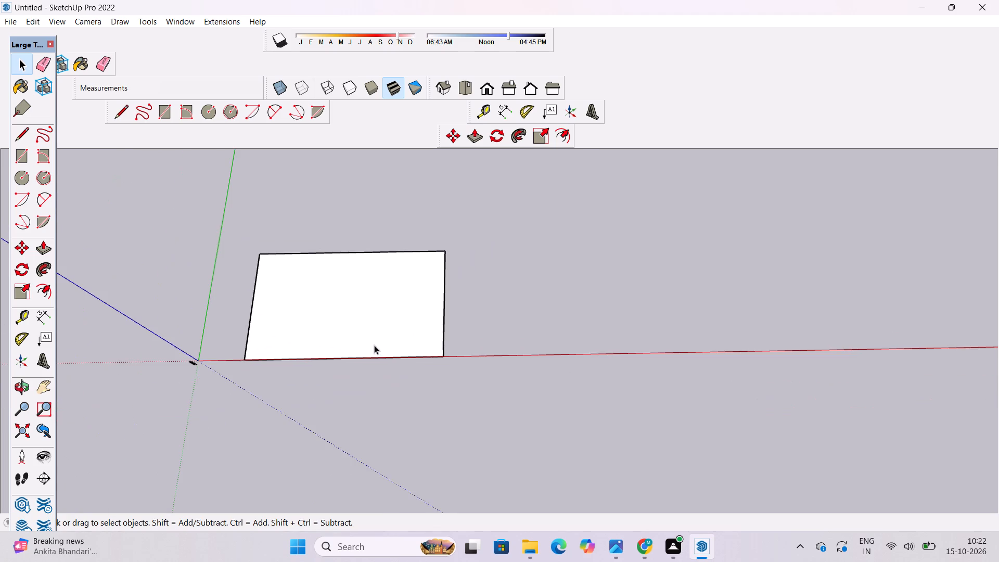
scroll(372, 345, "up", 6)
Move the rectangle's edge farthest from the origin another 8' outward along the red axis.
key("o")
scroll(321, 375, "down", 3)
left_click_drag(312, 374, 347, 376, "shift")
scroll(358, 370, "up", 6, "shift")
left_click_drag(345, 366, 347, 385, "shift")
scroll(341, 374, "down", 5, "shift")
left_click_drag(345, 376, 300, 386, "shift")
key("space")
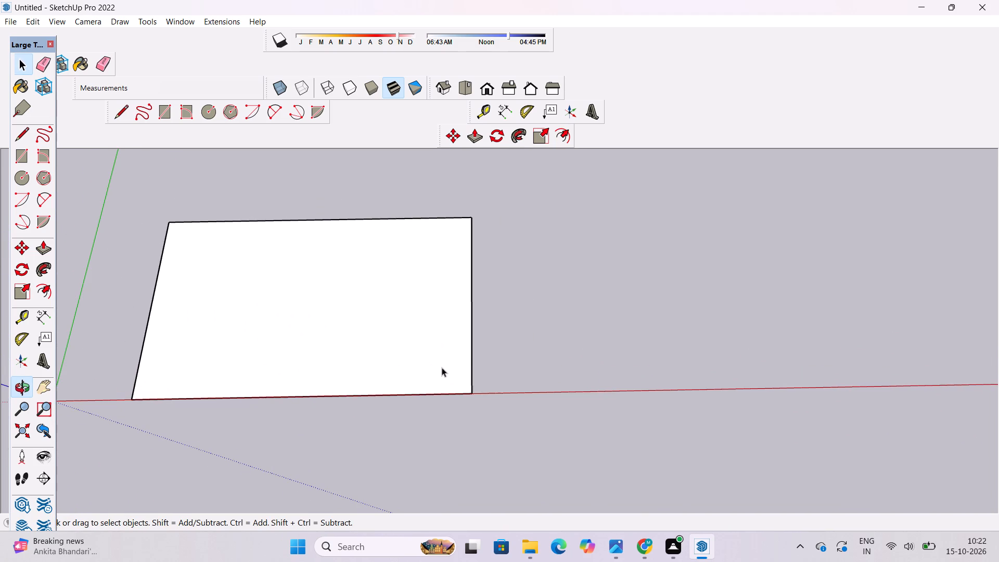
scroll(469, 351, "up", 3)
left_click(471, 348)
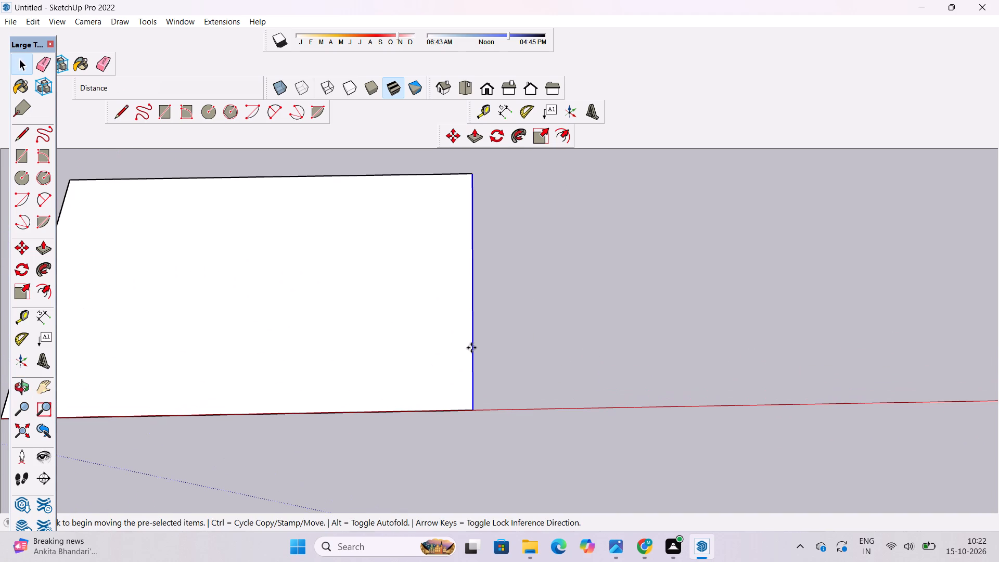
key("m")
scroll(472, 304, "down", 5)
scroll(459, 292, "up", 5)
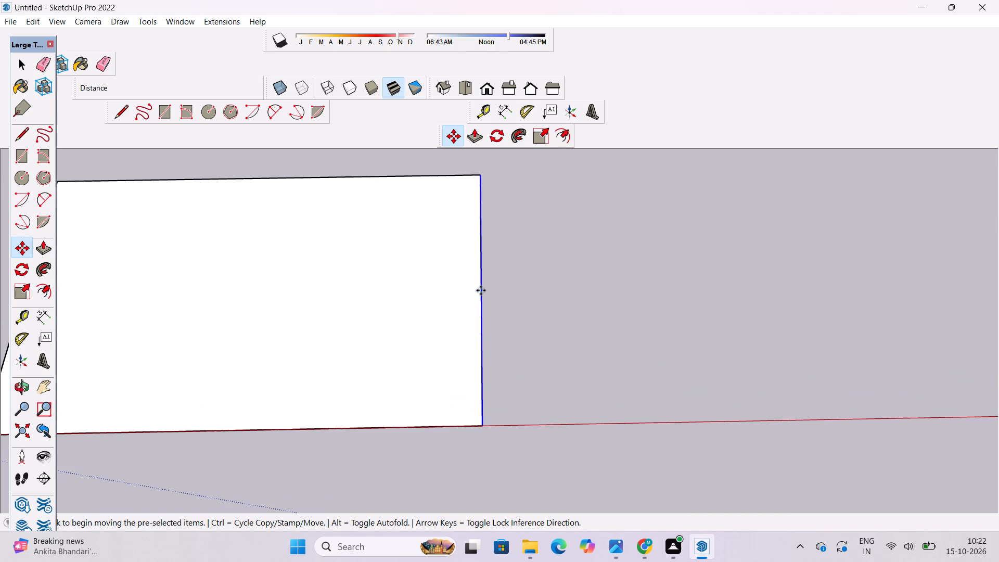
scroll(477, 301, "down", 1)
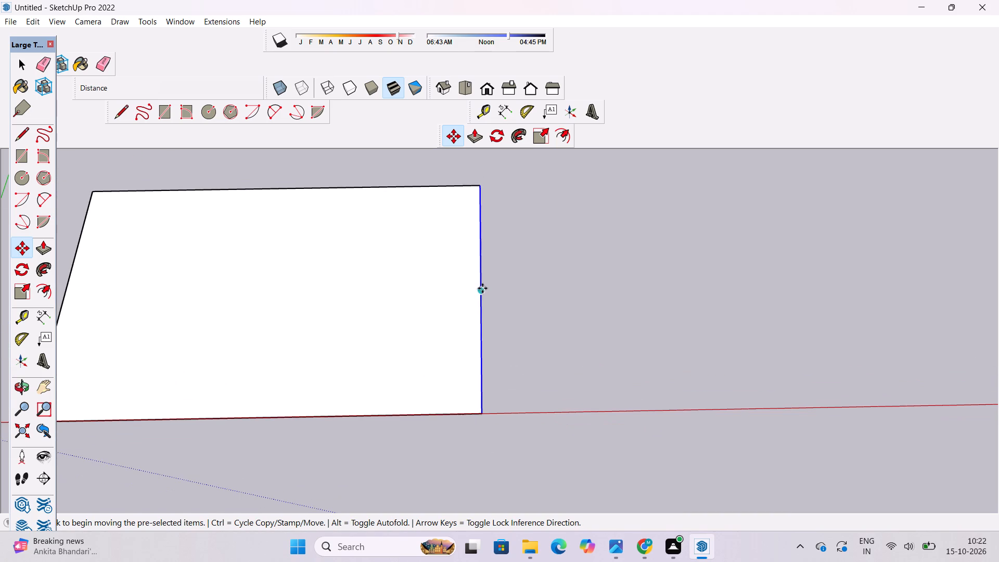
left_click(482, 288)
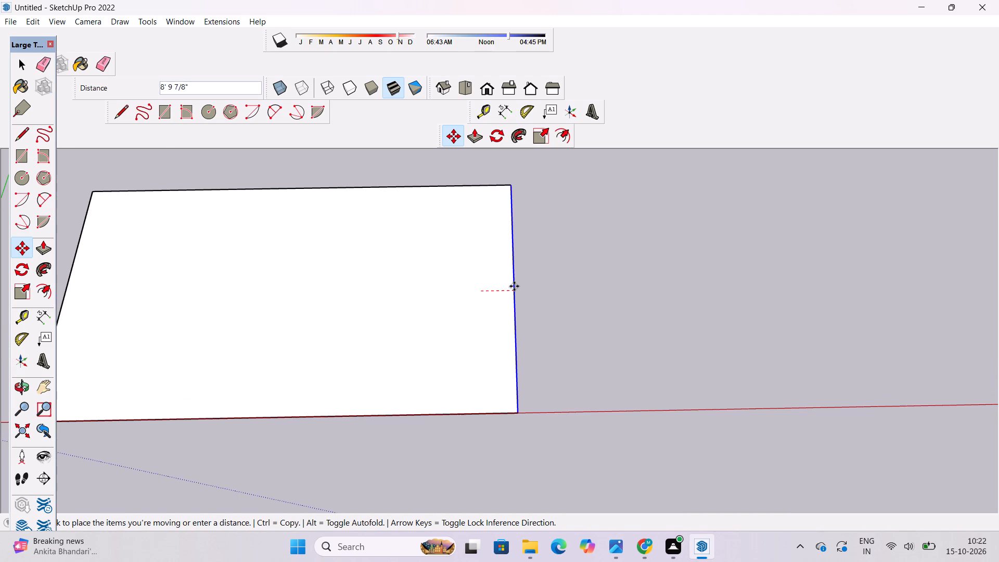
key("8")
key("apostrophe")
key("Return")
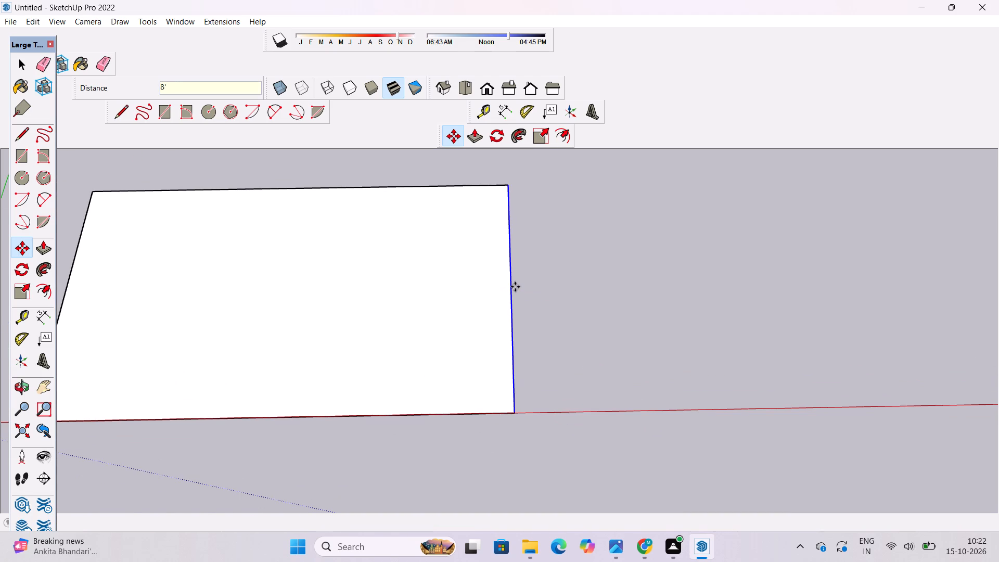
key("space")
left_click(566, 296)
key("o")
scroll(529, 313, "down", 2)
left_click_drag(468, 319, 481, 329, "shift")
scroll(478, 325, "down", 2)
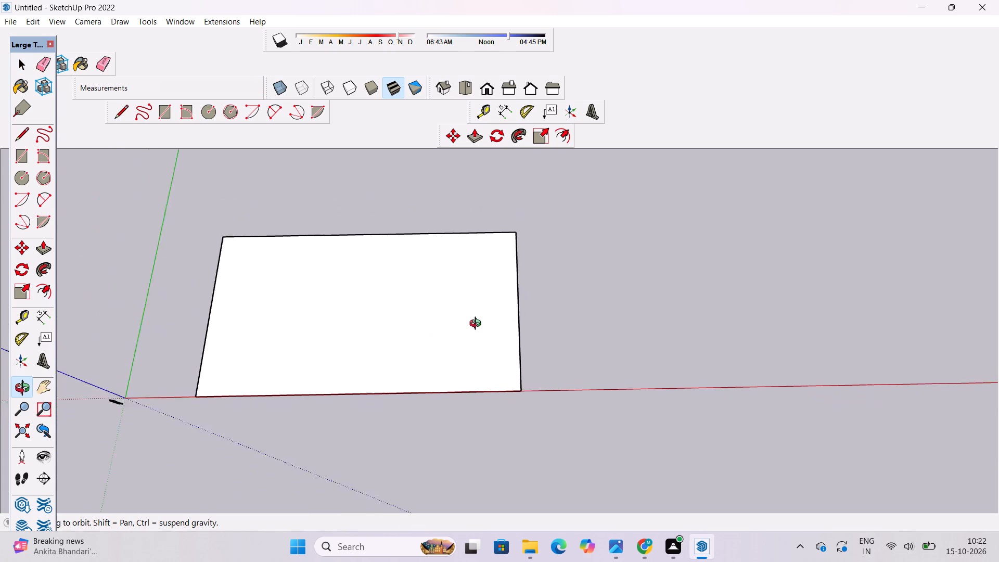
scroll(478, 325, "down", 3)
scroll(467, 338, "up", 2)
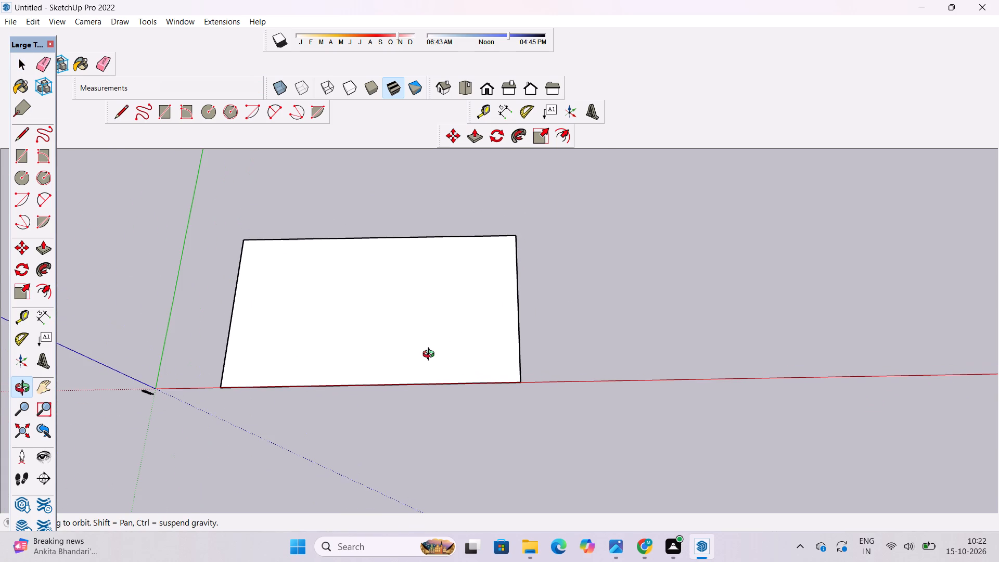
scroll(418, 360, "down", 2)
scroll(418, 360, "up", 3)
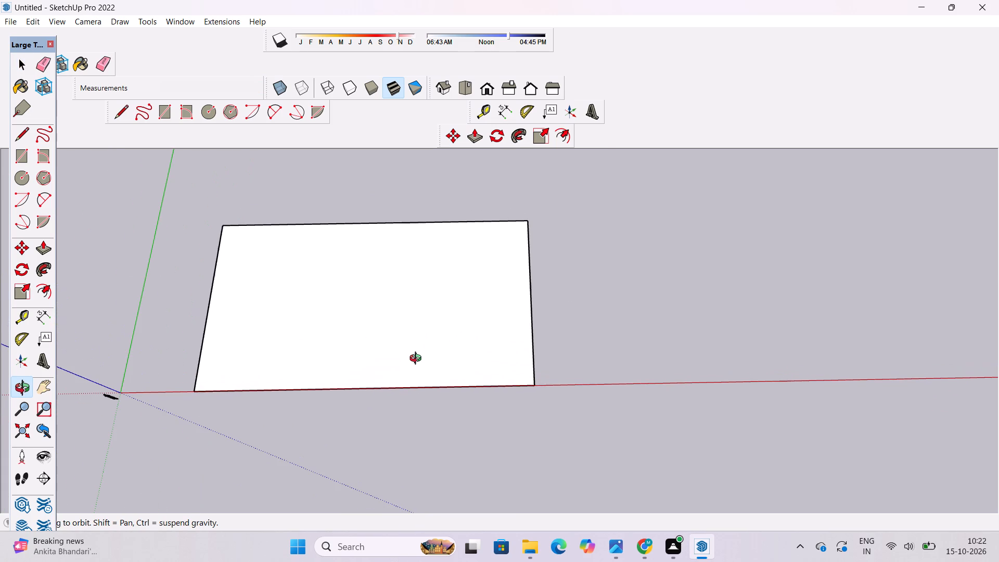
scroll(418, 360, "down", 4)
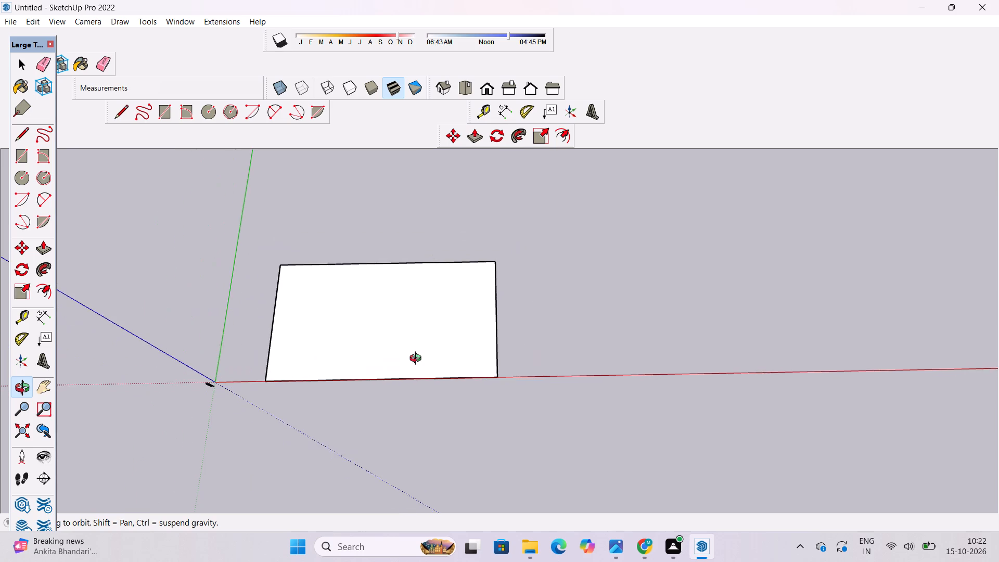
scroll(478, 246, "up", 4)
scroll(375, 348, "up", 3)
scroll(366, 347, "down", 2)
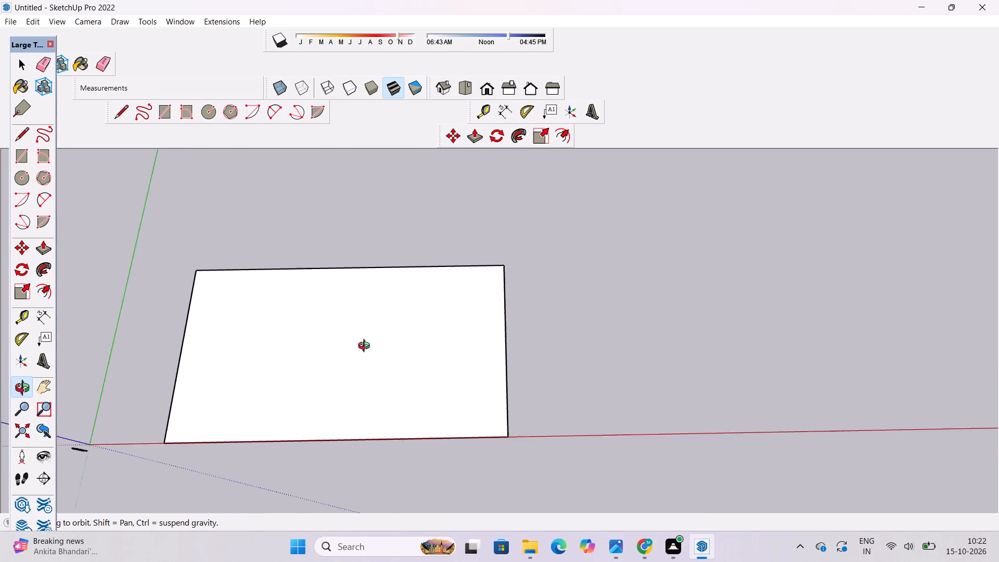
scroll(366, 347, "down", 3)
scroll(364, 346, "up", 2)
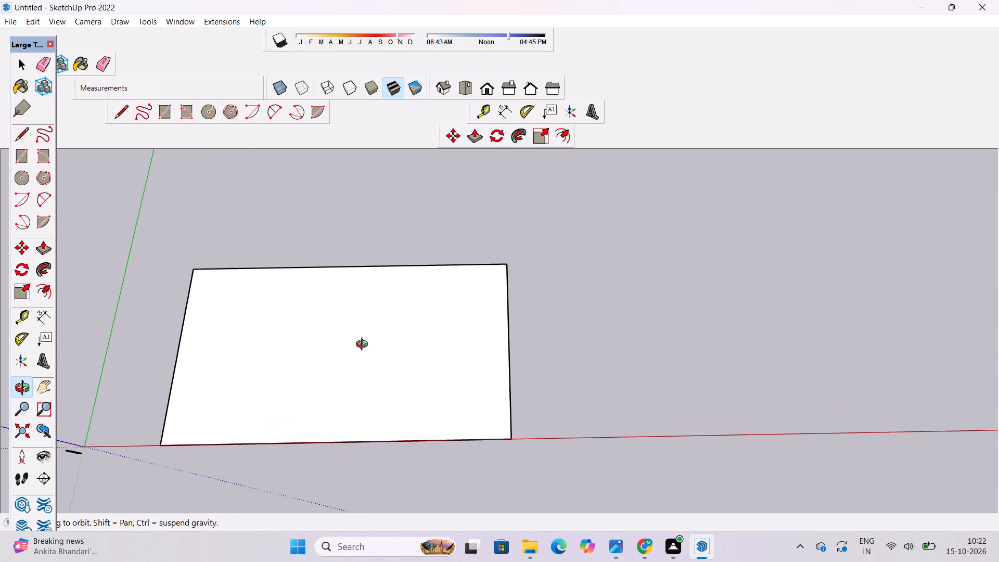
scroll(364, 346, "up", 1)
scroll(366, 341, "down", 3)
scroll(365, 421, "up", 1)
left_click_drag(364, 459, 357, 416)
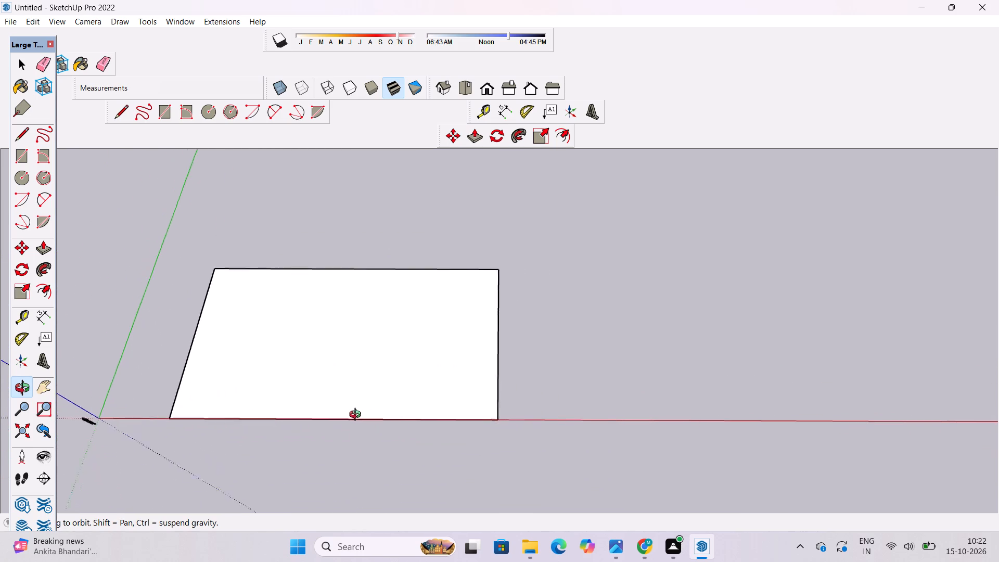
Examine the enlarged rectangular face from directly above and from several angled views.
left_click_drag(357, 416, 357, 414)
scroll(356, 412, "down", 5)
scroll(354, 389, "up", 6)
left_click(347, 395, "shift")
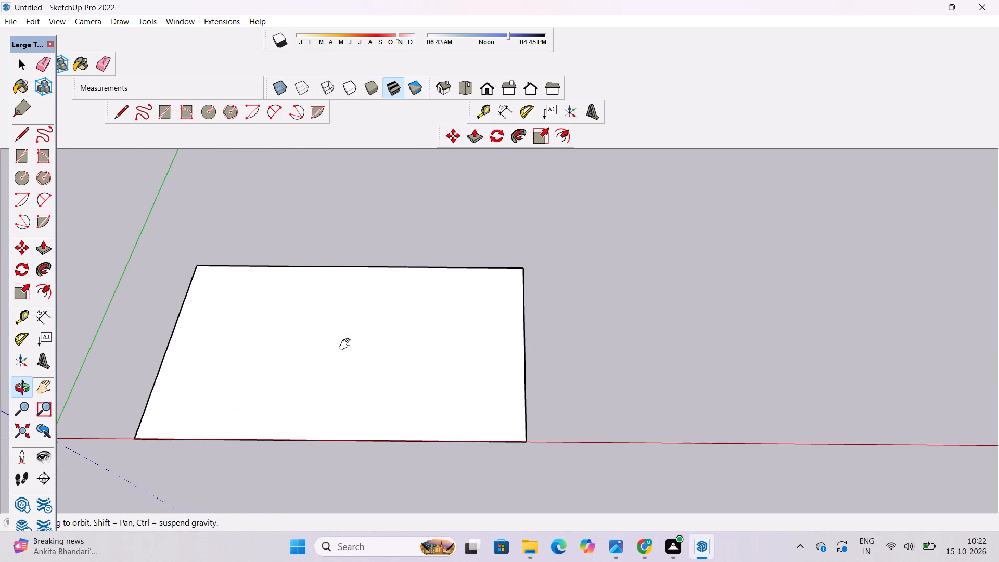
scroll(347, 343, "down", 5)
left_click_drag(347, 347, 370, 410)
left_click_drag(366, 433, 293, 391)
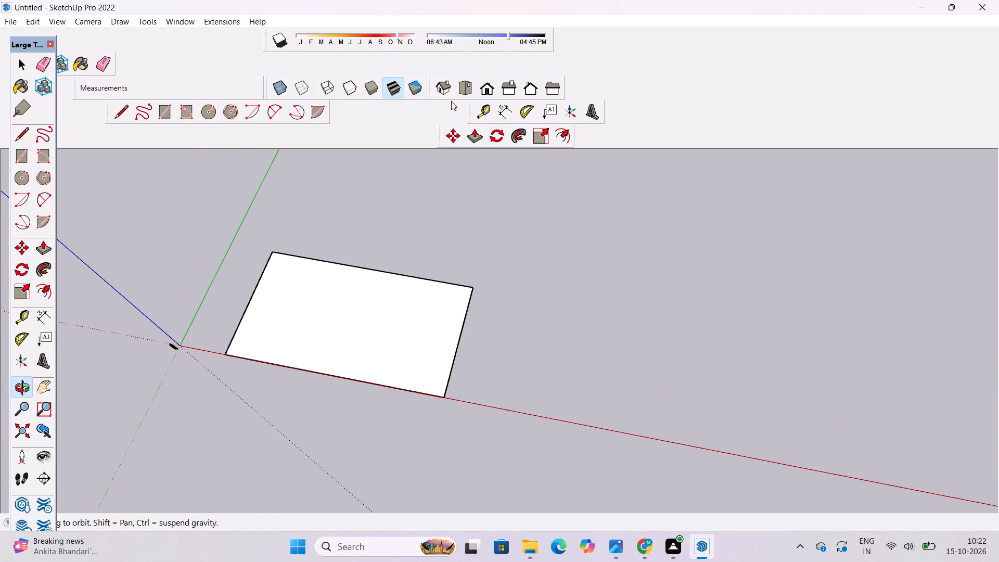
left_click(462, 87)
scroll(469, 357, "down", 1)
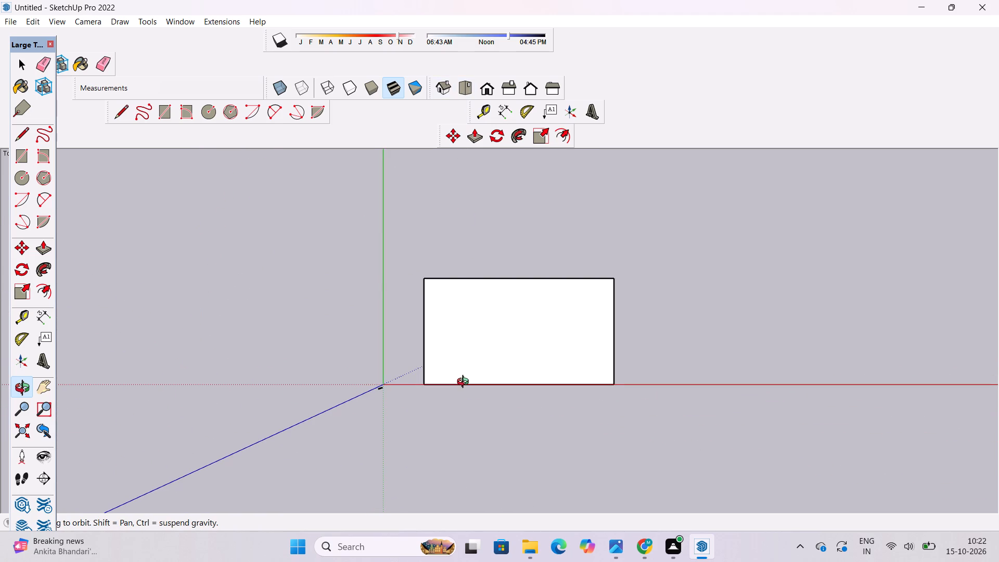
scroll(472, 413, "up", 6)
scroll(417, 380, "down", 3)
left_click_drag(616, 476, 592, 353)
scroll(686, 376, "up", 9)
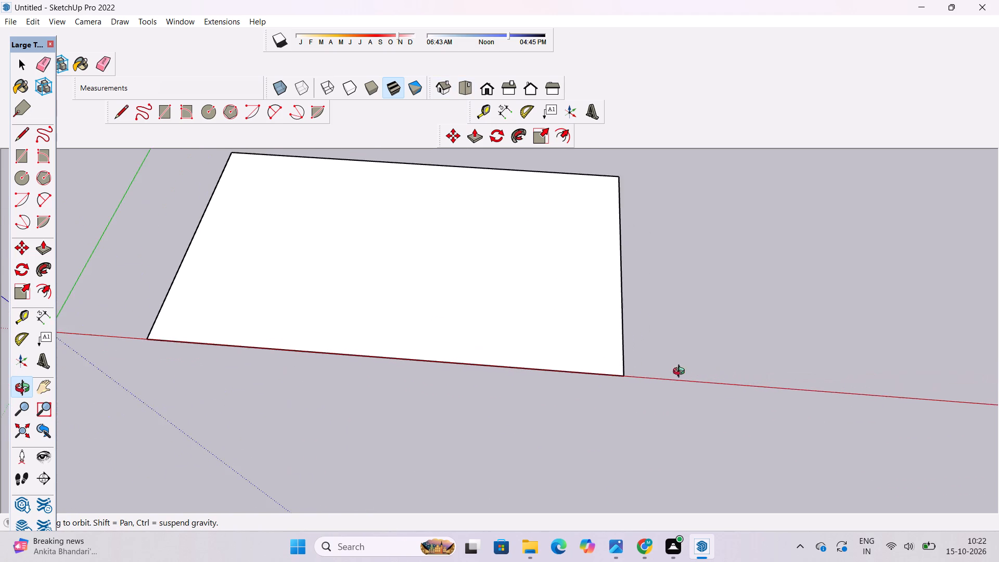
scroll(345, 398, "down", 5)
scroll(337, 377, "up", 1)
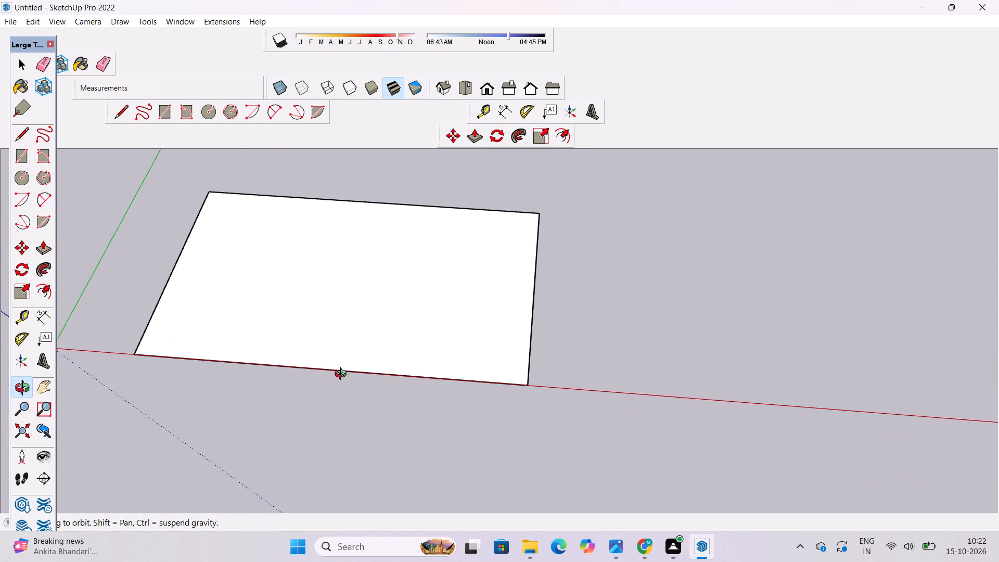
left_click_drag(347, 375, 360, 381, "shift")
left_click_drag(373, 398, 383, 406)
scroll(385, 407, "up", 3)
left_click_drag(273, 365, 298, 382, "shift")
left_click_drag(300, 382, 318, 392)
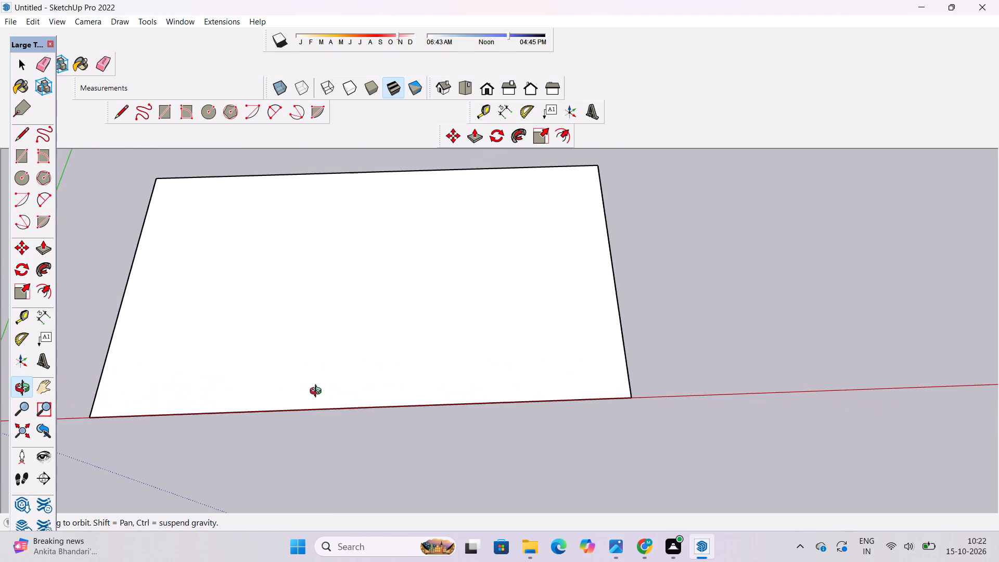
left_click_drag(314, 386, 307, 369, "shift")
scroll(332, 388, "down", 4, "shift")
left_click_drag(445, 372, 410, 372, "shift")
scroll(408, 371, "up", 1, "shift")
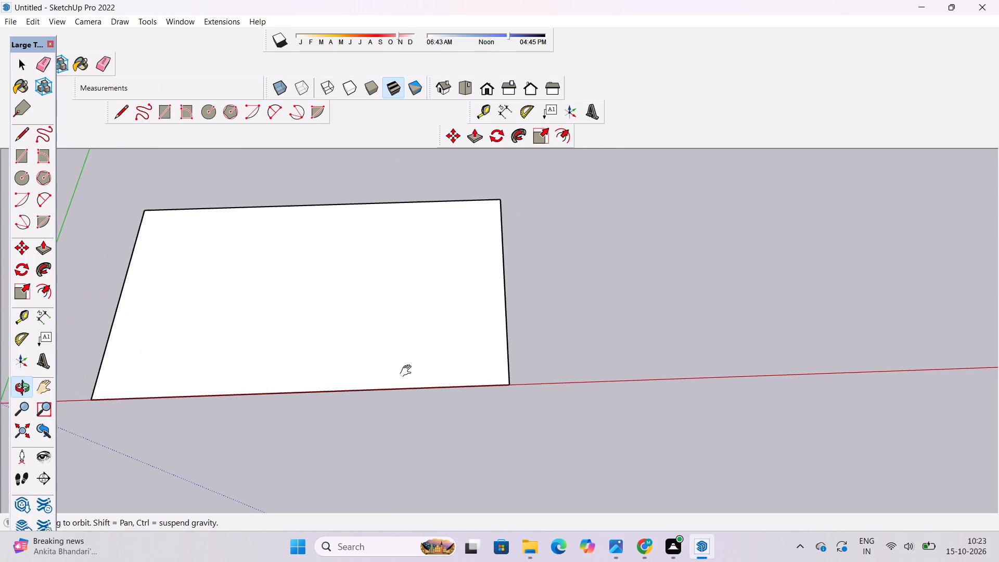
scroll(379, 370, "down", 3, "shift")
left_click_drag(345, 385, 415, 385, "shift")
left_click_drag(415, 385, 398, 393, "shift")
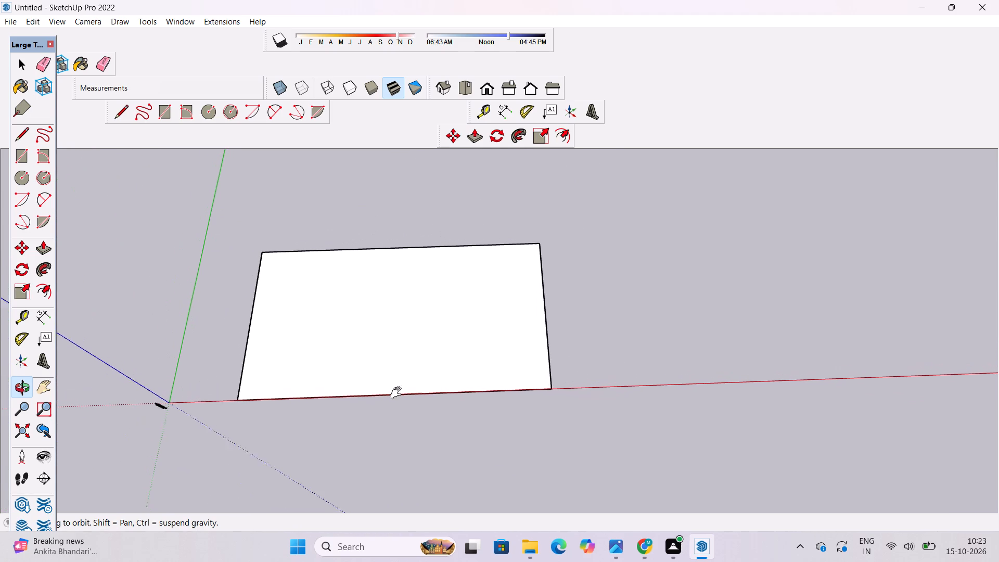
left_click_drag(398, 393, 392, 392, "shift")
Copy the rectangular face with its edges about 205' 10" along the red axis, away from the origin.
key("space")
double_click(310, 367)
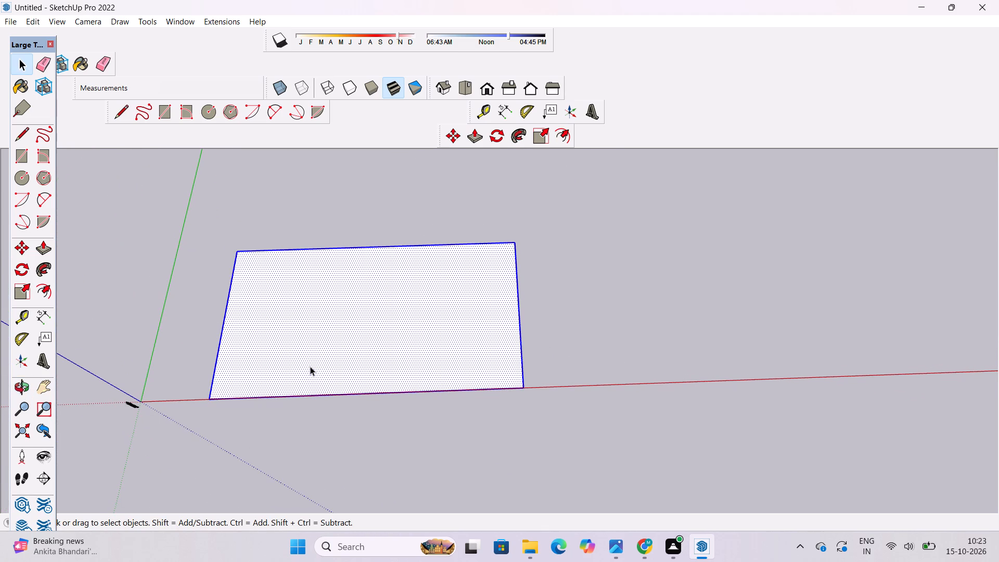
key("m")
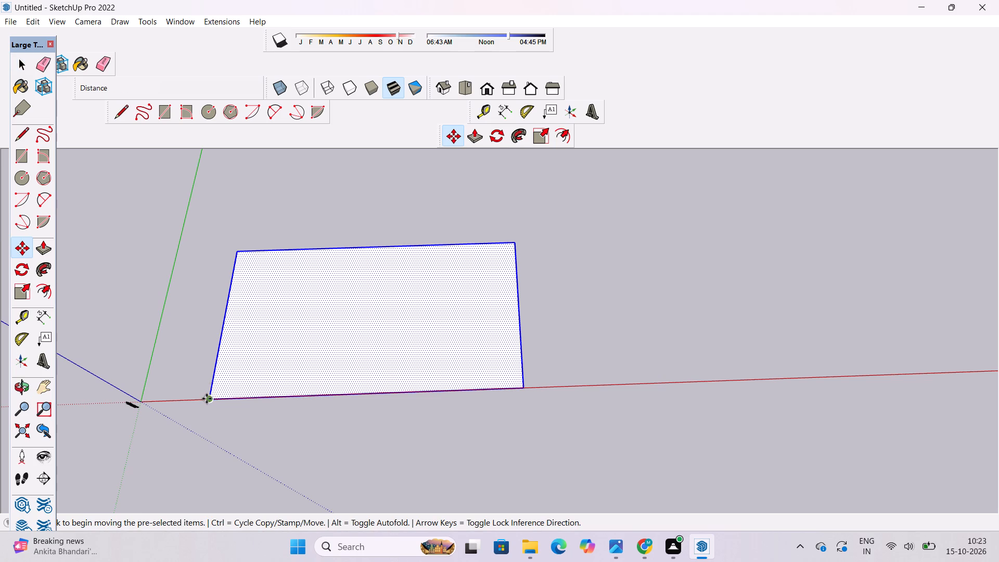
left_click(207, 399)
scroll(207, 399, "down", 6)
left_click(558, 383)
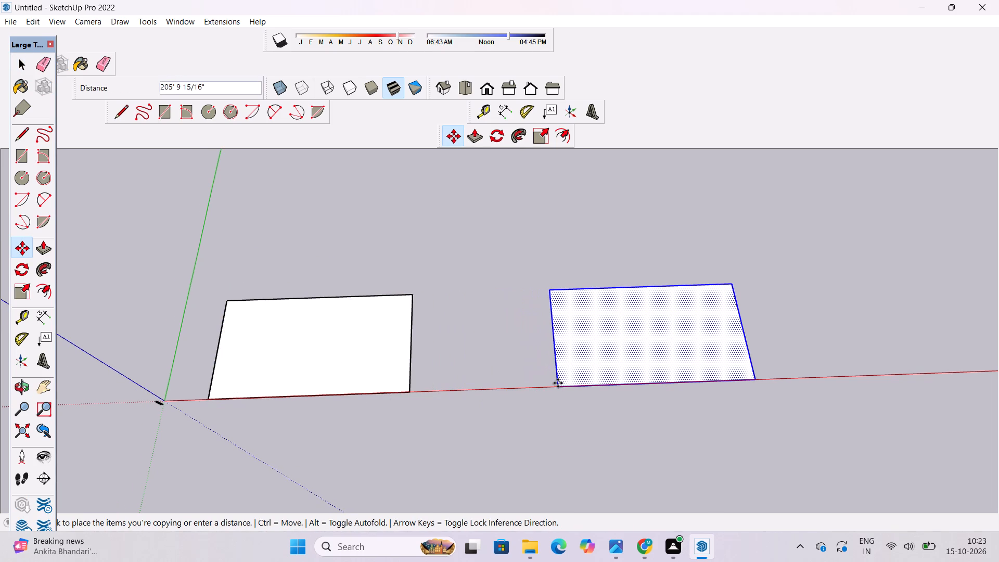
key("space")
left_click(508, 359)
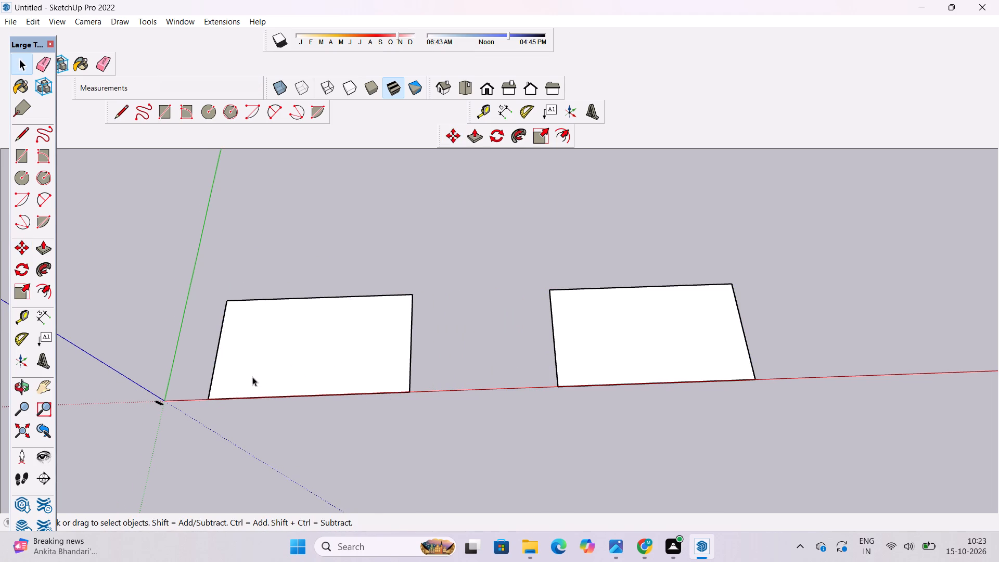
Push/Pull the original rectangular face nearest the origin upward by 1' to form a slab.
scroll(142, 380, "up", 4)
scroll(212, 380, "up", 3)
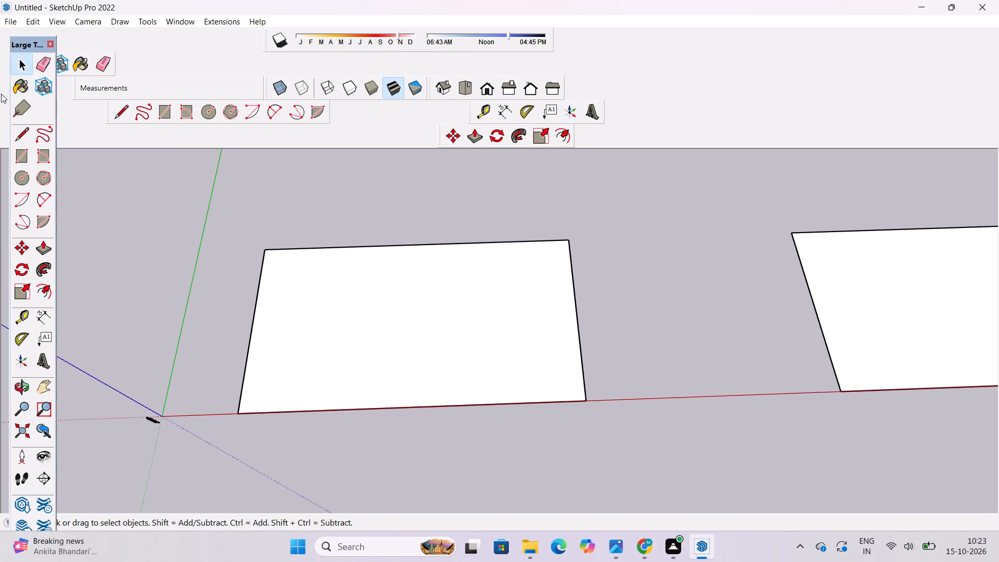
left_click(39, 248)
left_click(306, 314)
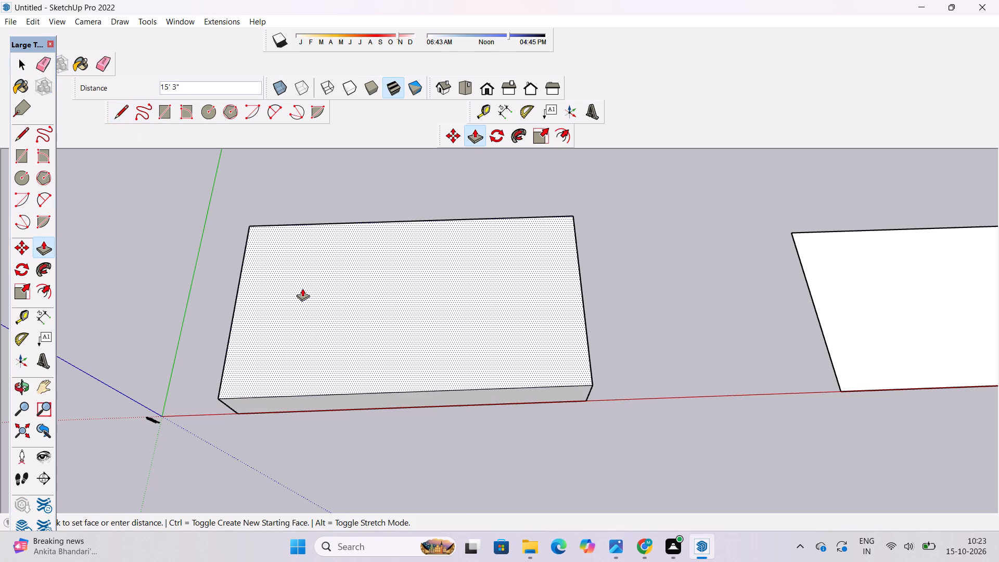
type("1'")
key("Return")
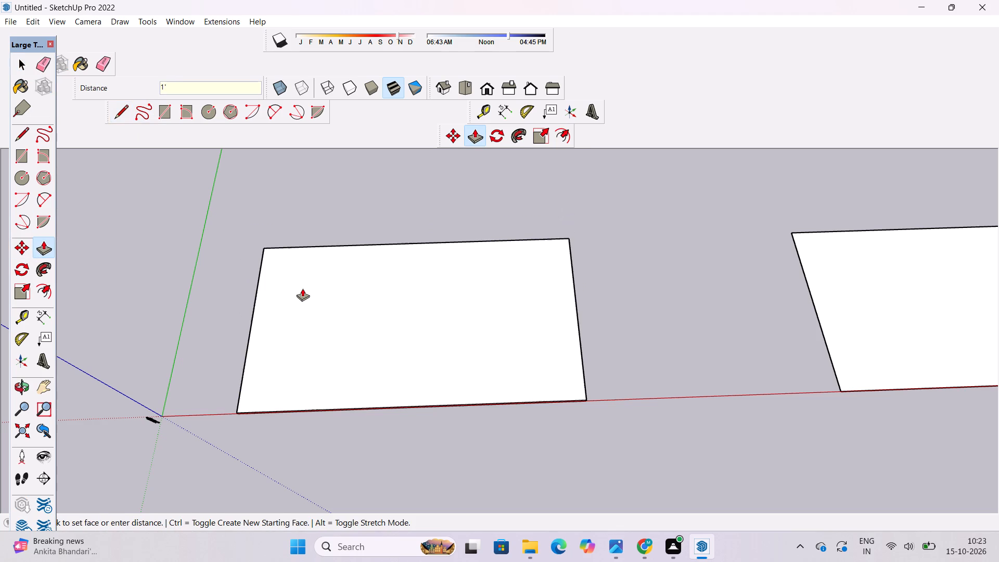
Examine the thin slab's edges and the flat copied face beside it from several angles.
key("o")
scroll(358, 330, "down", 5)
left_click_drag(357, 451, 366, 403)
scroll(576, 341, "up", 5)
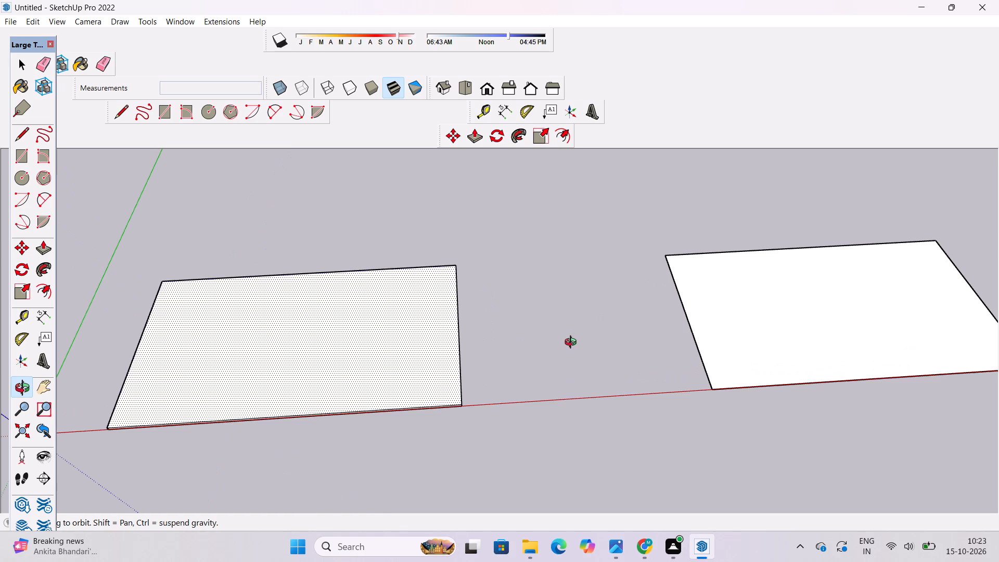
scroll(513, 364, "down", 4)
left_click_drag(520, 397, 492, 366)
scroll(326, 376, "up", 2)
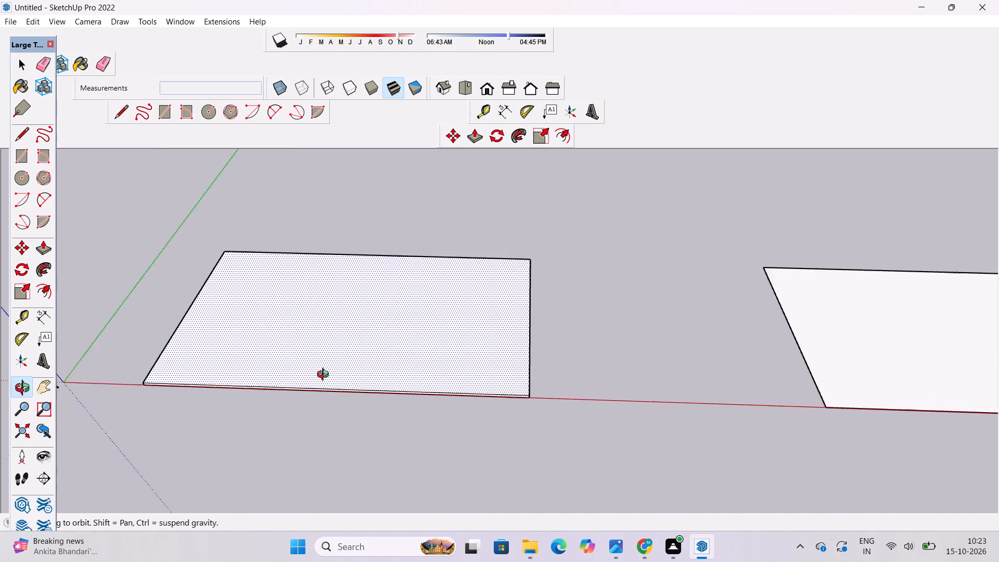
scroll(325, 376, "up", 8)
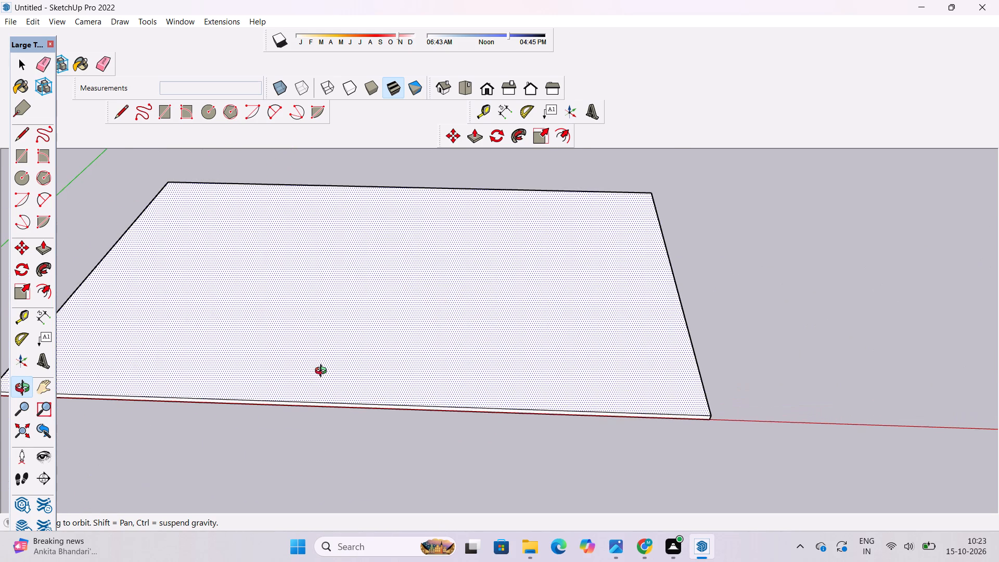
scroll(323, 372, "down", 4)
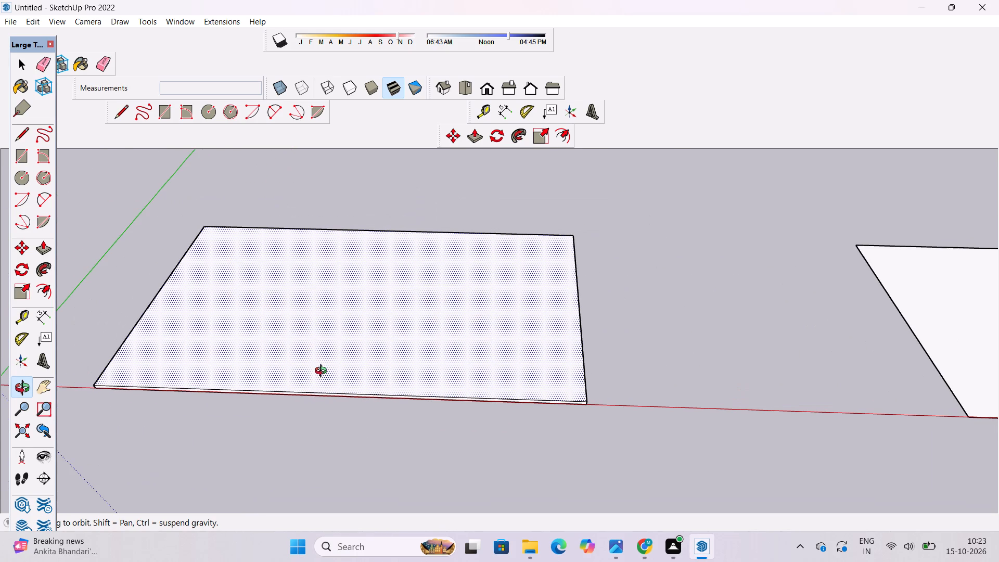
scroll(323, 372, "down", 2)
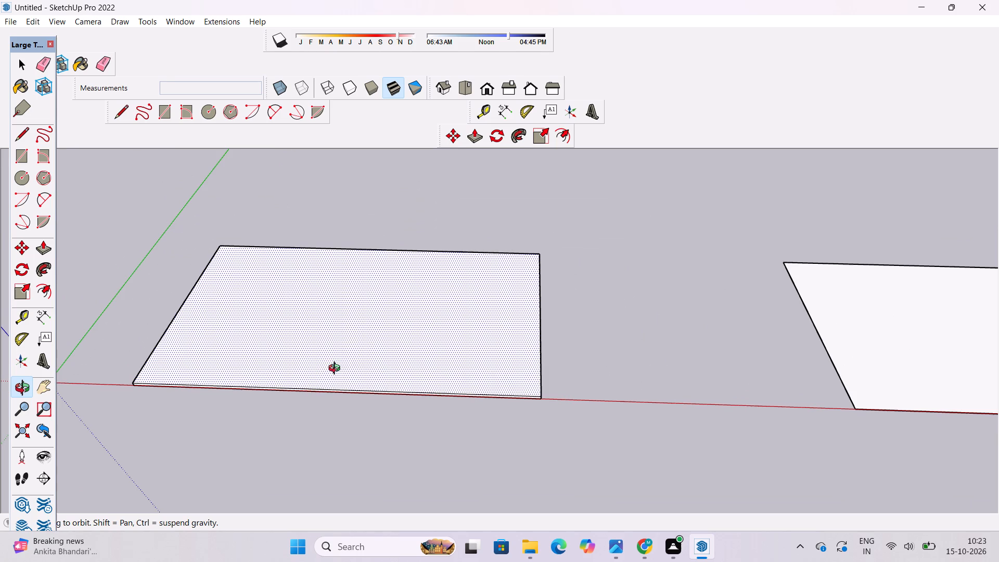
scroll(337, 369, "up", 3)
left_click_drag(287, 371, 294, 382)
scroll(298, 382, "down", 2)
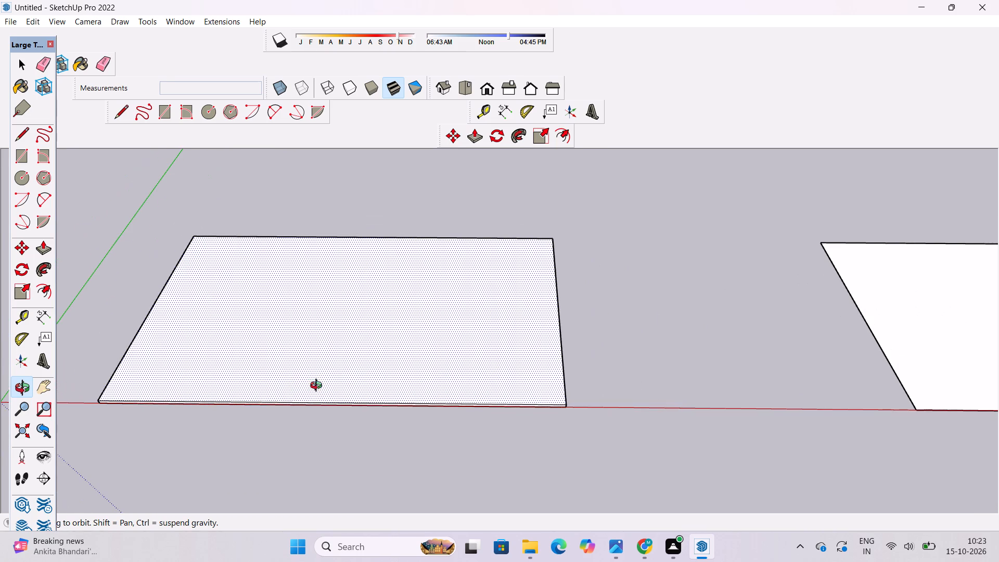
left_click_drag(318, 387, 294, 380, "shift")
left_click_drag(294, 380, 302, 394, "shift")
left_click_drag(302, 396, 301, 384)
left_click_drag(301, 386, 291, 373)
scroll(291, 373, "down", 1)
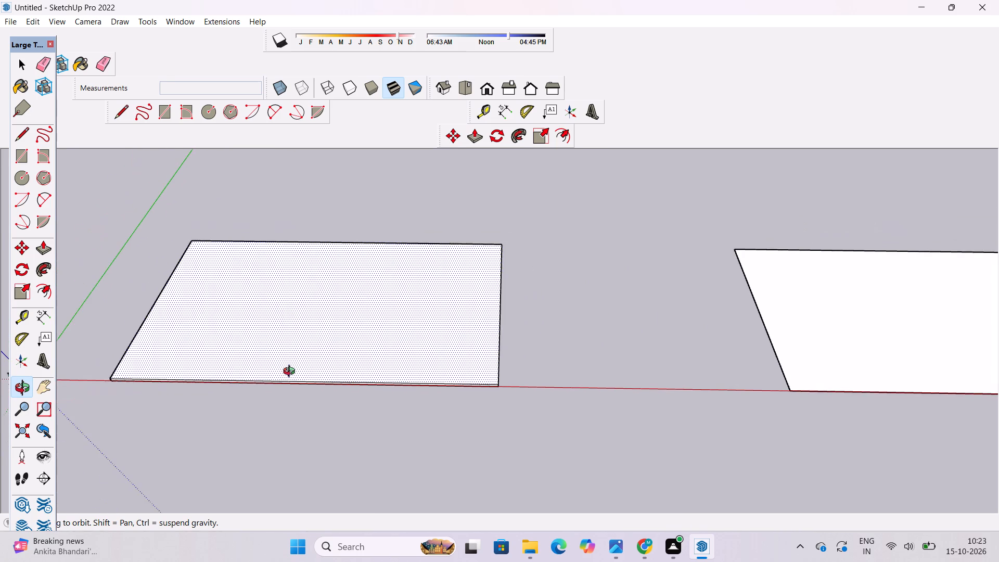
scroll(291, 373, "down", 1)
left_click_drag(291, 368, 301, 375, "shift")
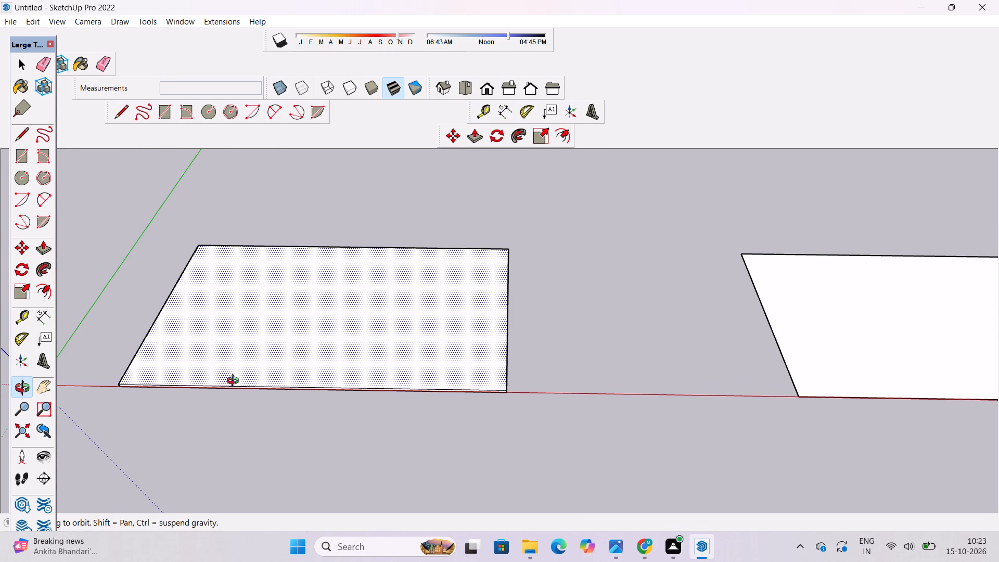
scroll(229, 381, "up", 2)
scroll(229, 381, "down", 5)
left_click_drag(219, 390, 232, 398)
scroll(231, 350, "up", 6)
scroll(231, 350, "down", 7)
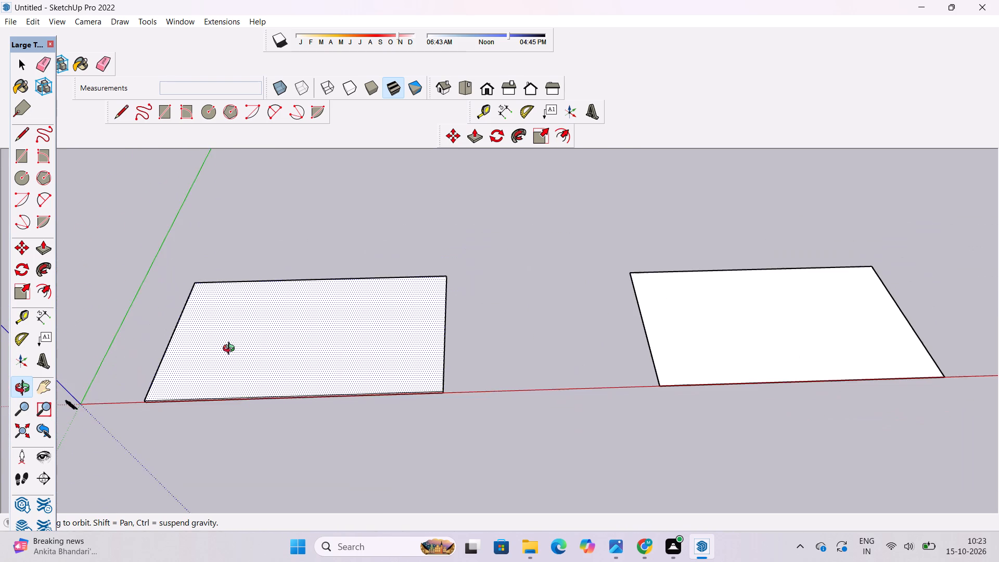
left_click_drag(250, 390, 247, 370)
scroll(300, 353, "up", 5)
scroll(300, 353, "down", 5)
left_click(305, 354)
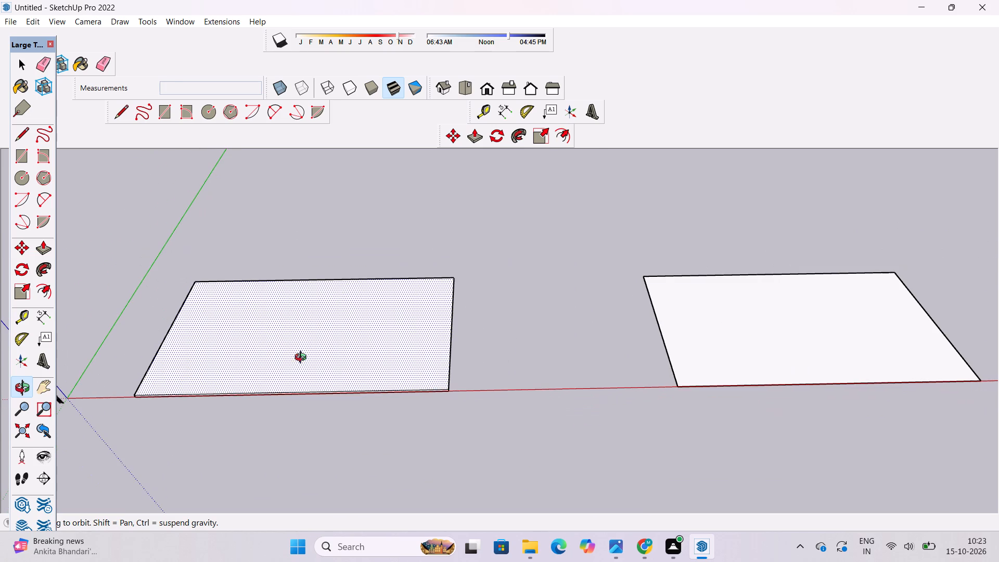
scroll(248, 376, "up", 1)
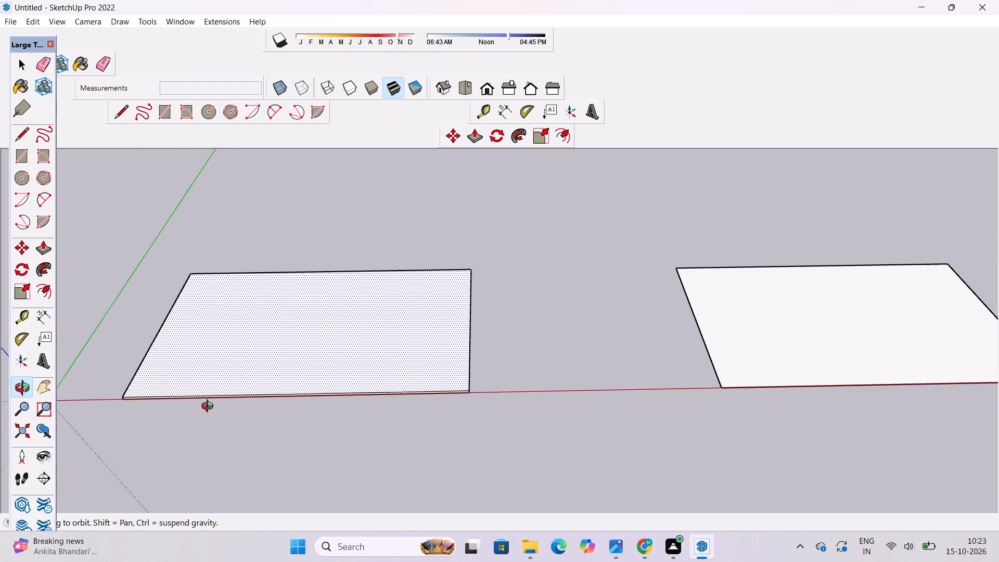
Place a guide line parallel to the slab's short edge nearest the origin, offset 62' inward across the slab.
left_click(24, 317)
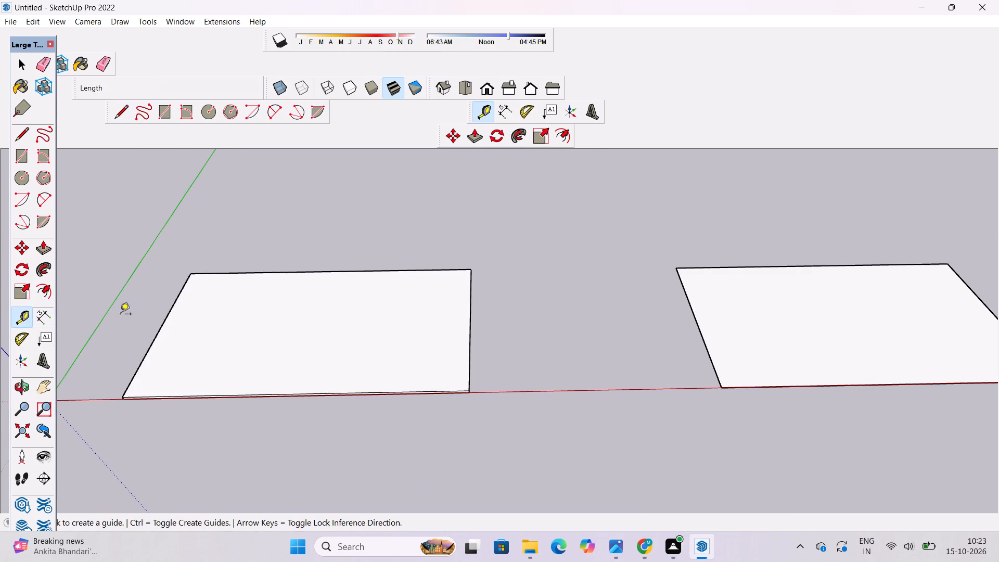
left_click(166, 322)
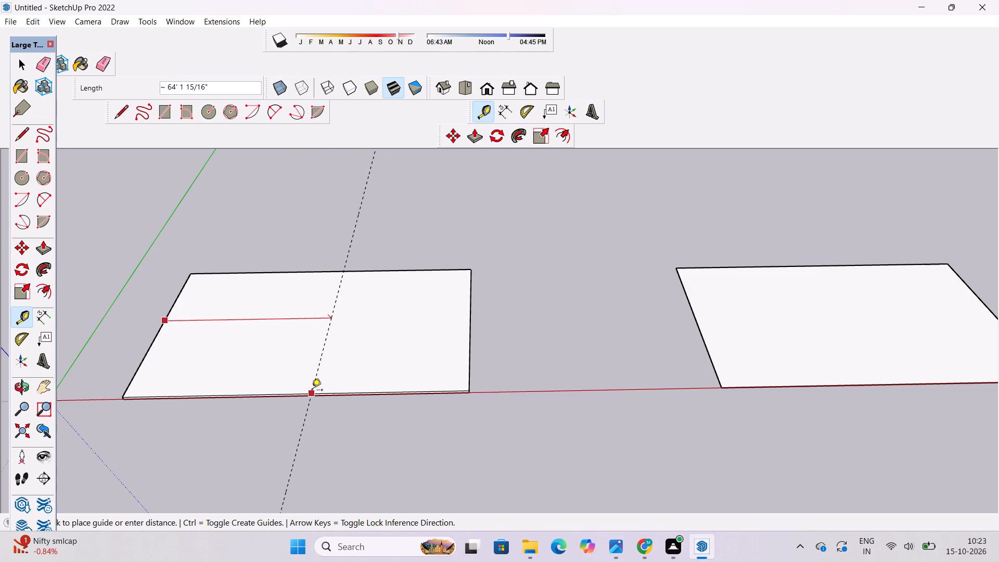
type("62'")
key("Return")
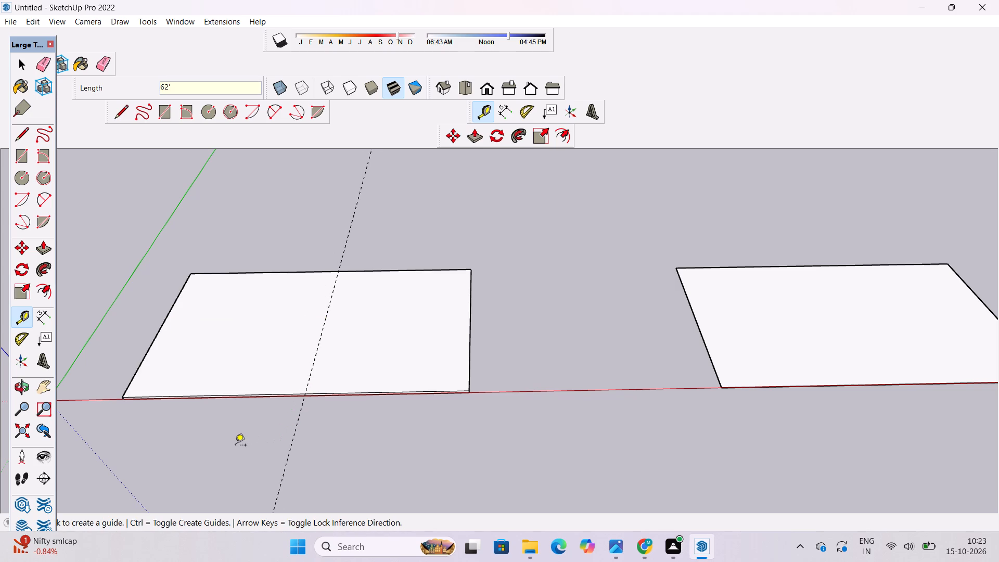
Place a guide line parallel to the slab's red-axis edge, about 33' inward, through the midpoint of the short edge farthest from the origin.
scroll(235, 446, "down", 3)
scroll(235, 446, "up", 4)
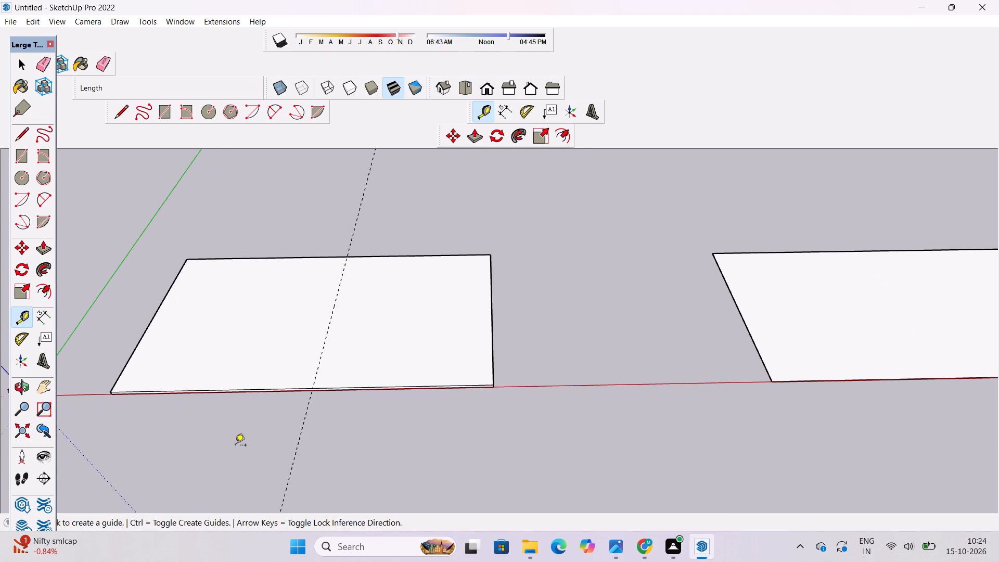
scroll(238, 377, "up", 4)
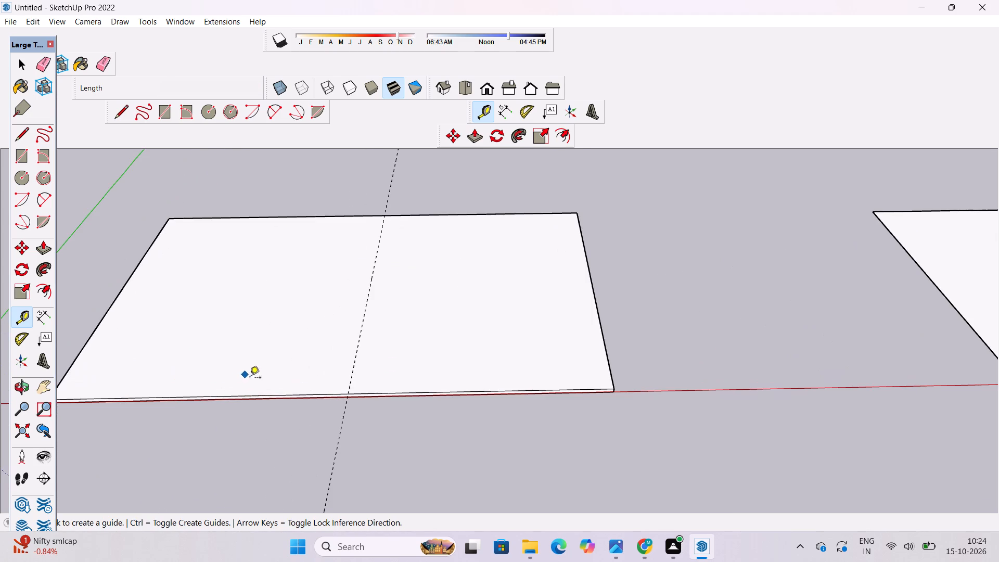
left_click(332, 394)
scroll(332, 394, "down", 7)
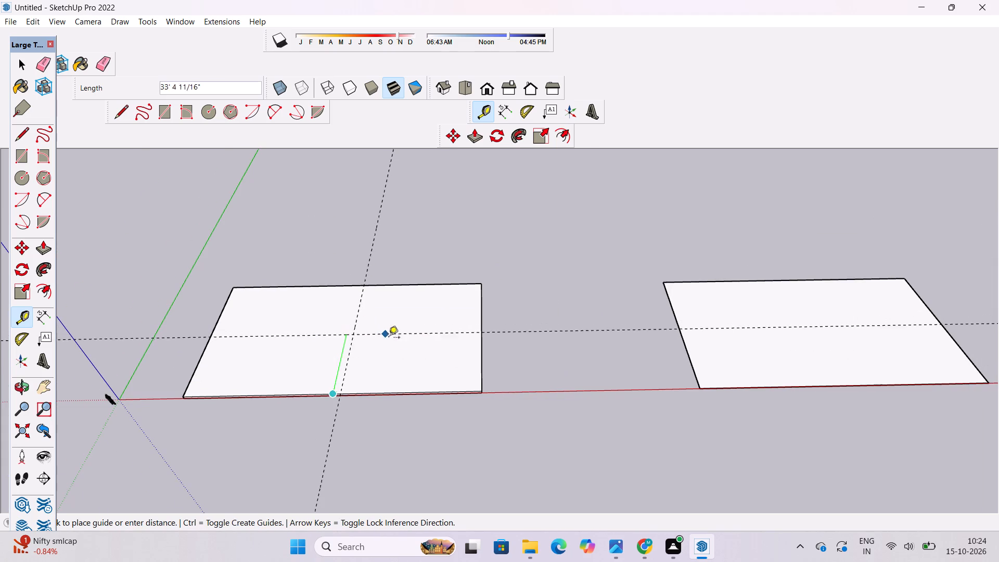
left_click(483, 331)
Inspect the slab, its two crossing guide lines and the copied face from low angled views.
left_click(20, 391)
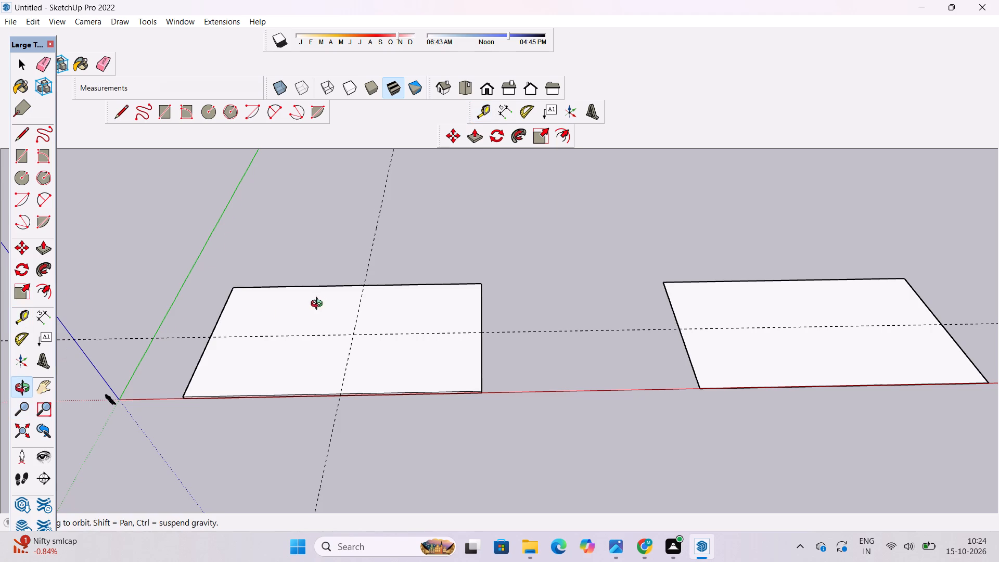
scroll(322, 303, "down", 6)
left_click_drag(436, 329, 349, 221)
scroll(449, 270, "up", 10)
left_click_drag(463, 327, 367, 350)
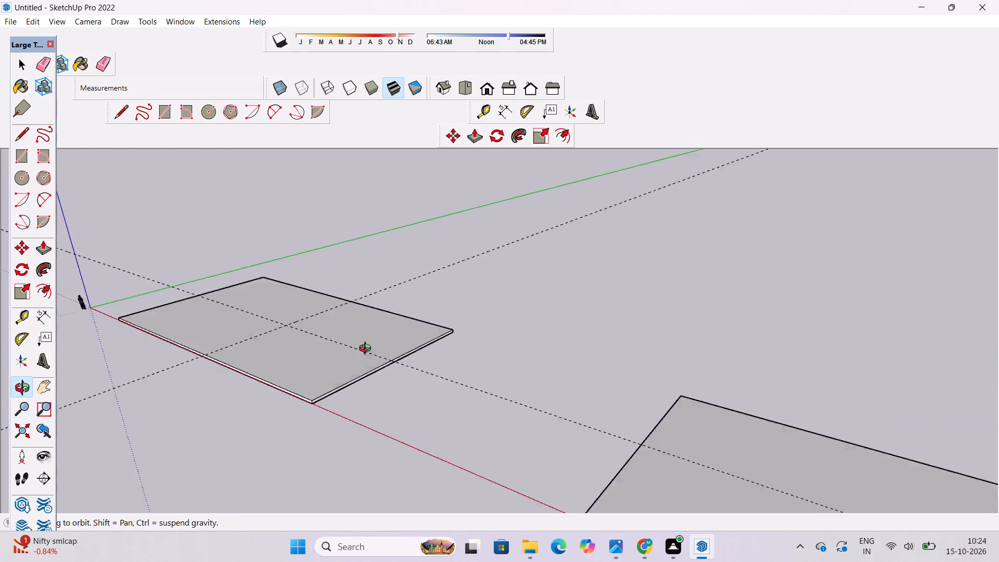
left_click_drag(367, 350, 602, 374)
scroll(415, 329, "down", 6)
left_click_drag(430, 348, 425, 353)
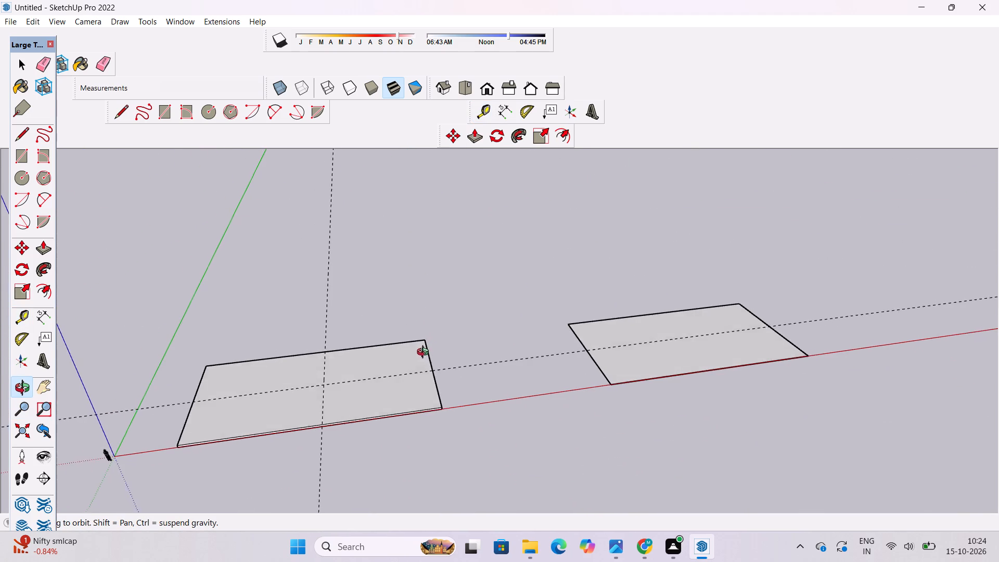
Erase the stray short vertical edge on the slab's thin side face at the short end nearest the origin.
left_click_drag(425, 353, 395, 380)
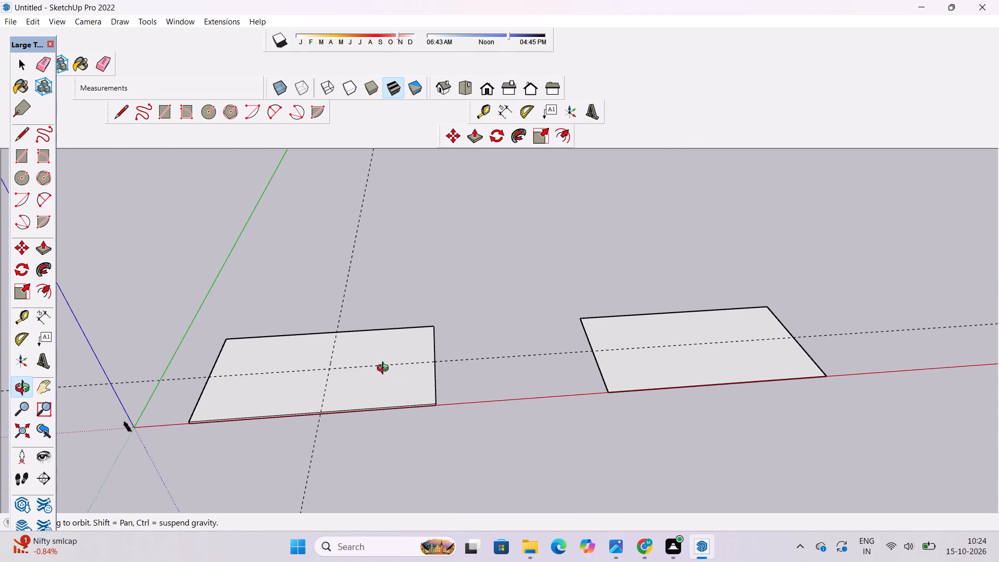
scroll(390, 365, "down", 2)
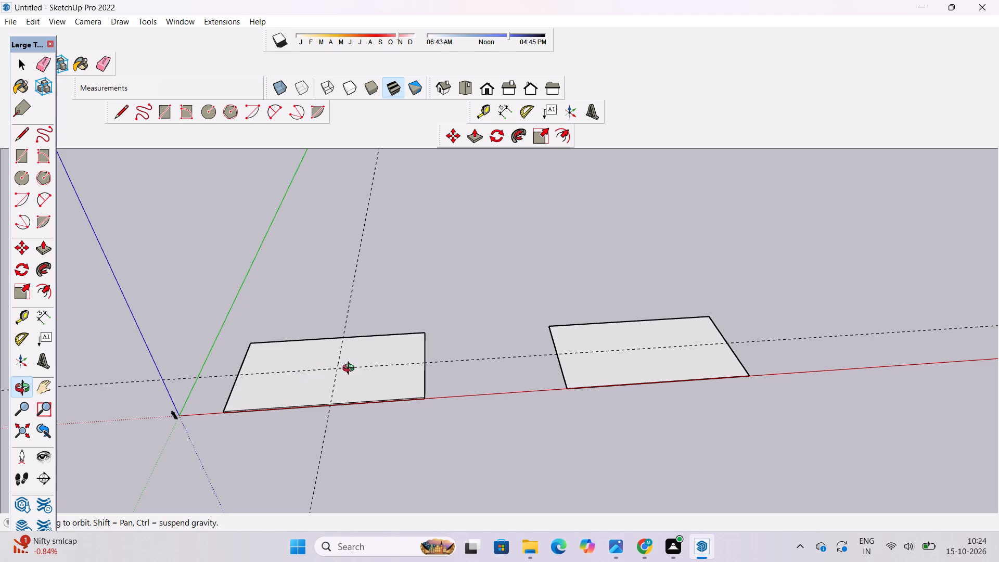
scroll(388, 353, "down", 5)
left_click_drag(267, 378, 531, 356)
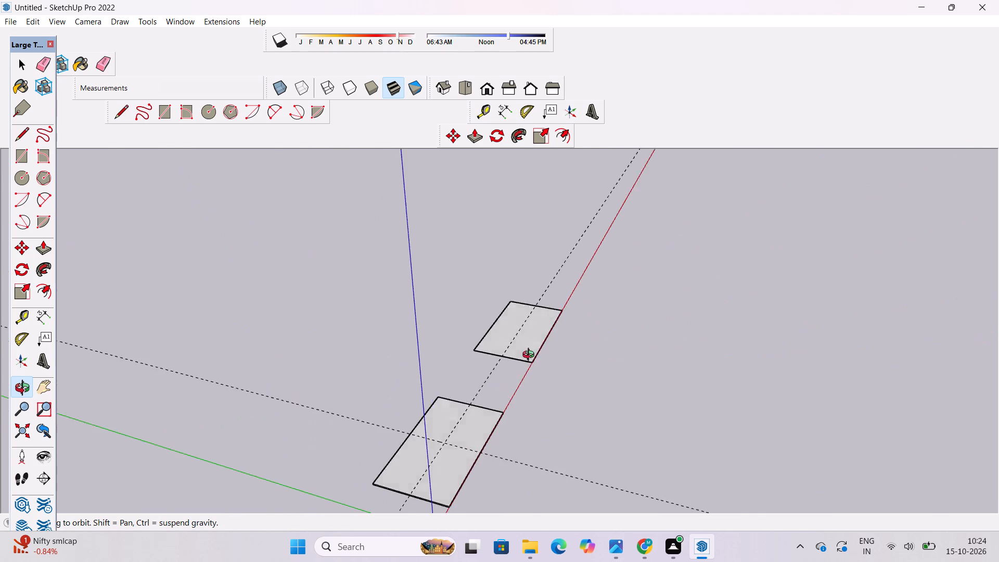
left_click_drag(531, 356, 535, 353)
scroll(268, 310, "down", 6)
left_click_drag(313, 408, 392, 364)
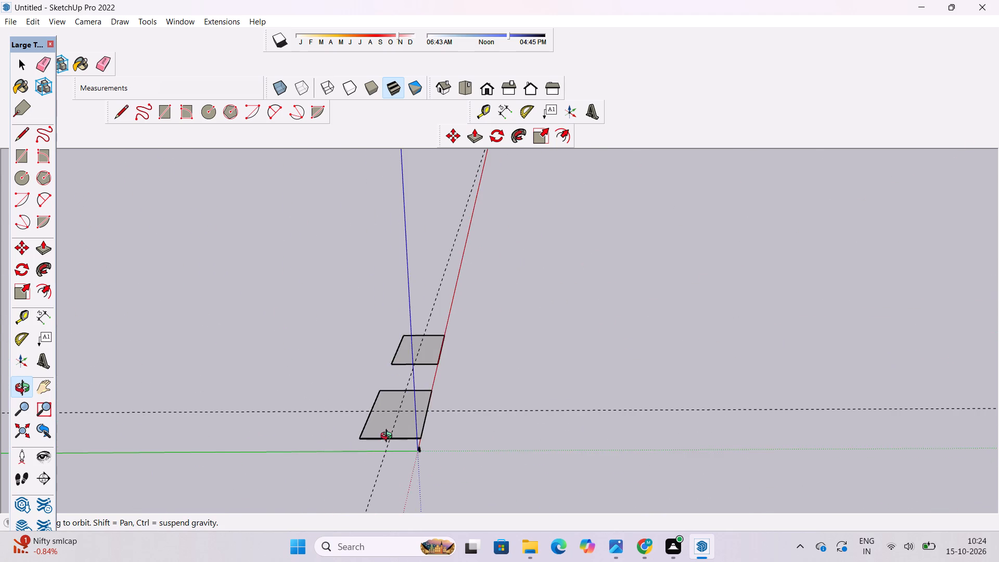
scroll(382, 437, "down", 5)
left_click_drag(305, 439, 451, 406)
scroll(400, 485, "up", 19)
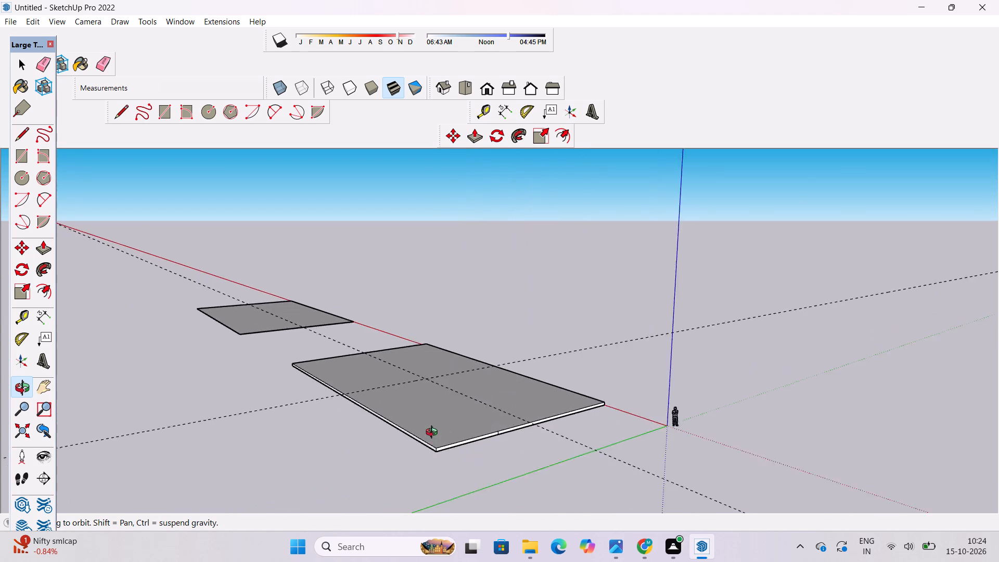
scroll(434, 433, "up", 3)
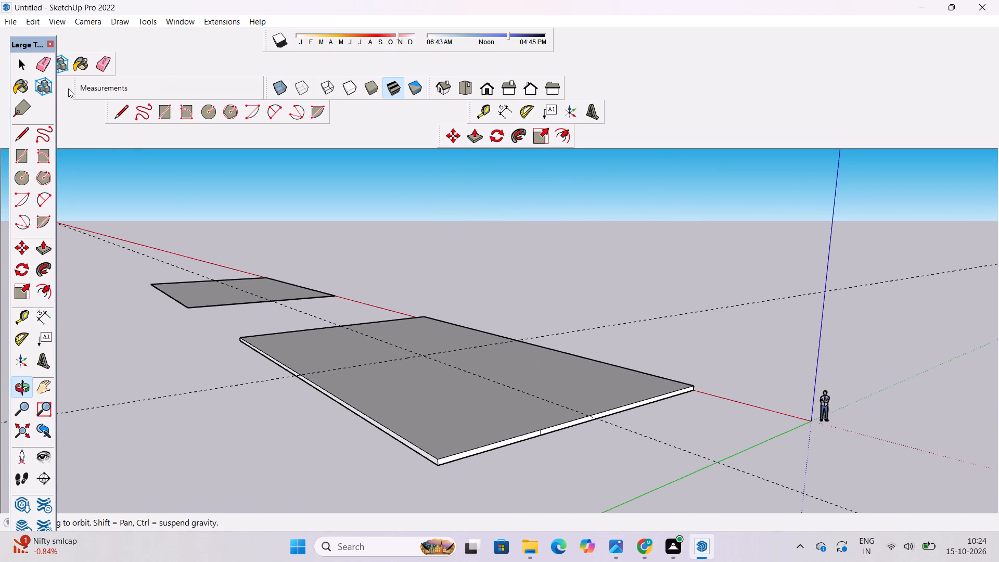
left_click(101, 61)
scroll(550, 438, "up", 4)
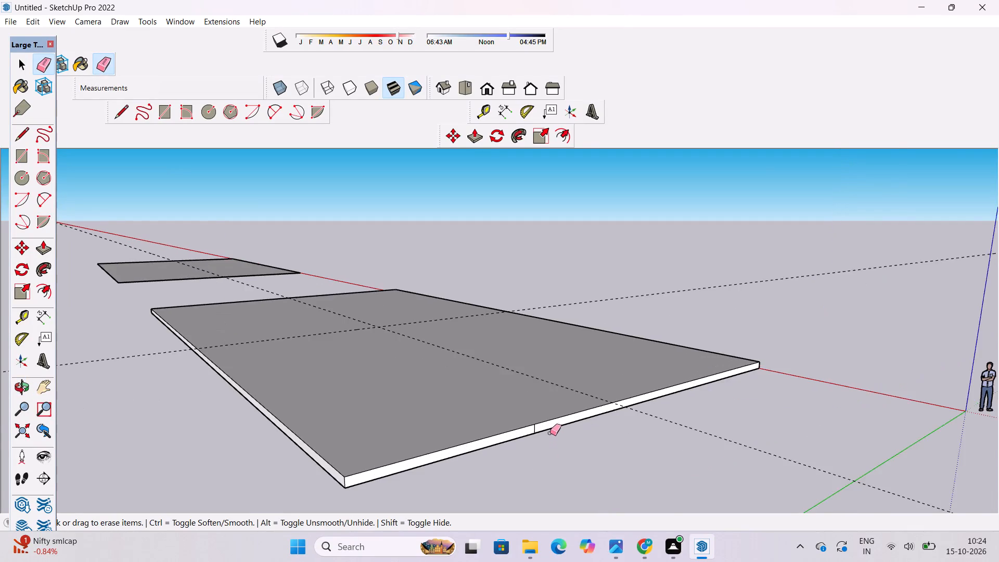
scroll(550, 433, "up", 10)
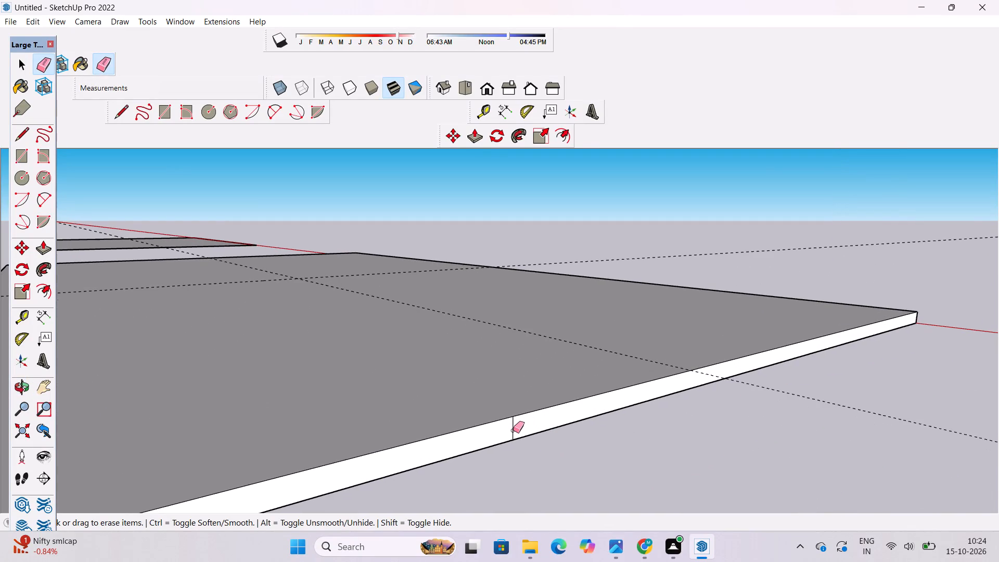
left_click(513, 430)
scroll(533, 424, "down", 10)
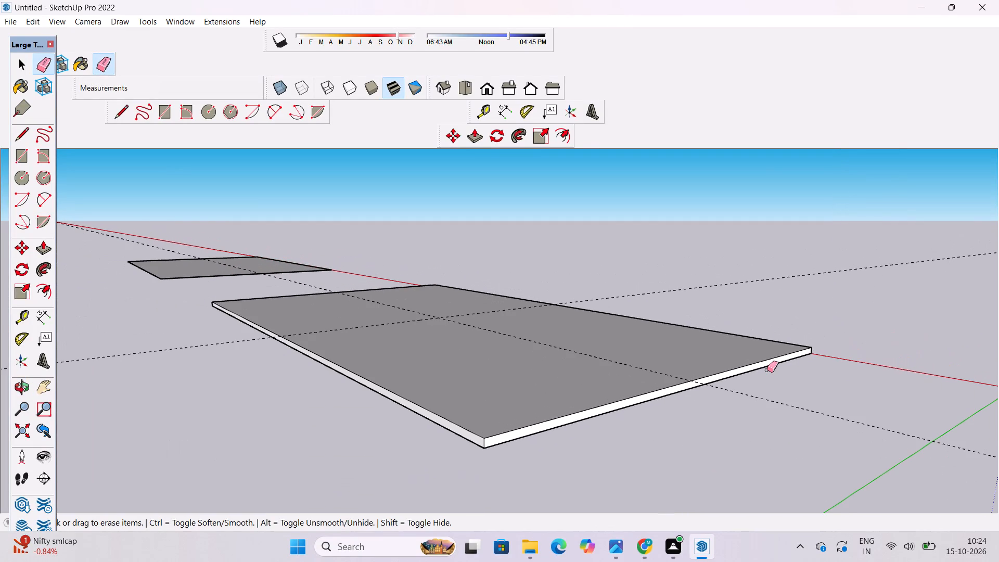
Push/Pull the slab's long side face, opposite the red axis, outward by 10'.
key("space")
key("p")
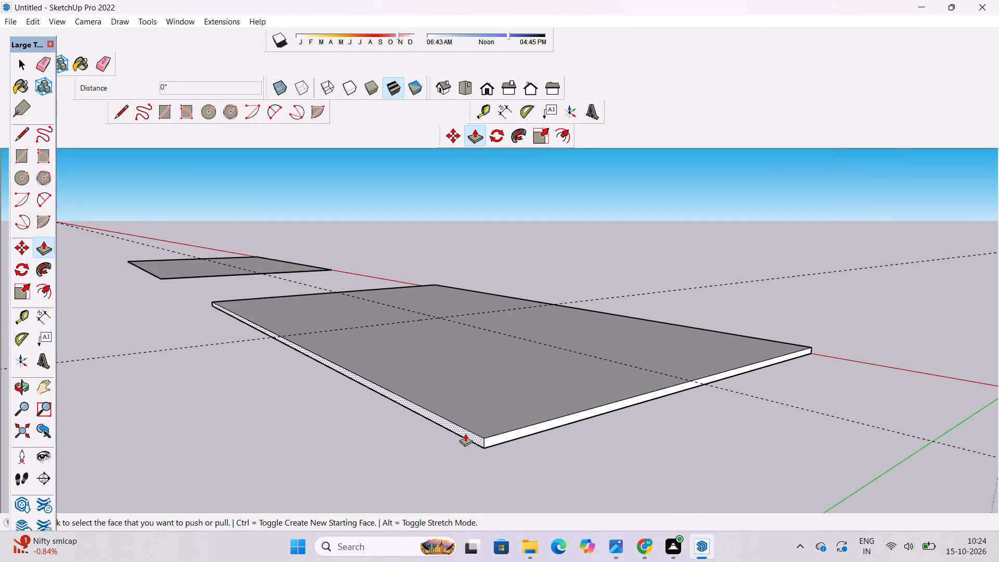
left_click(465, 433)
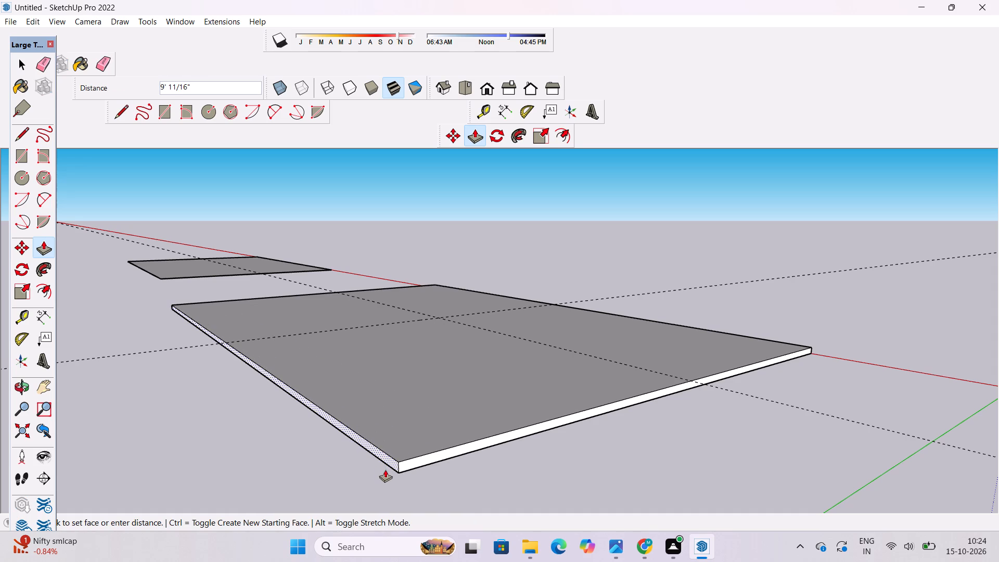
type("10'")
key("Return")
key("space")
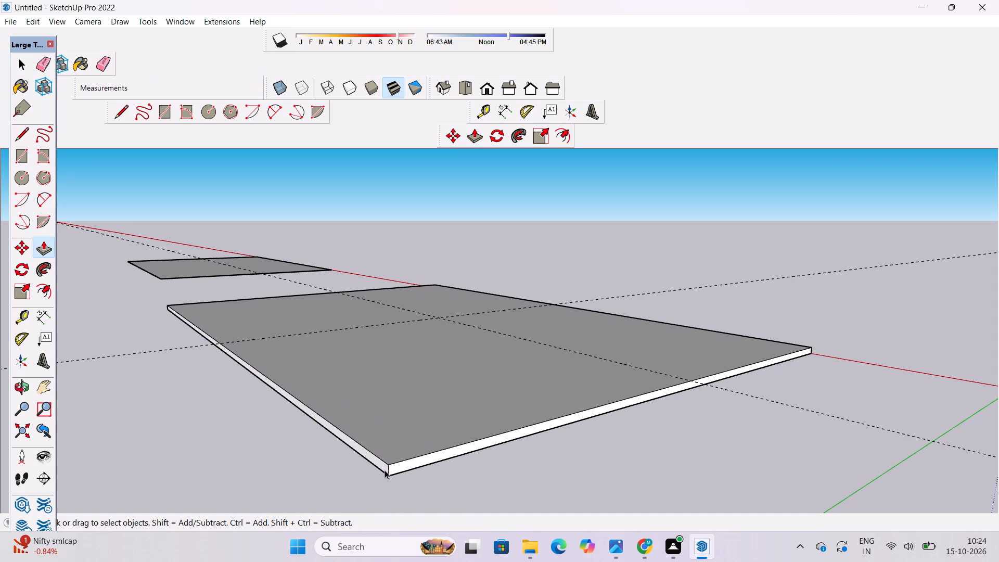
left_click(492, 487)
Inspect the widened slab, its crossing guide lines and the copied face from several angles.
key("o")
scroll(489, 495, "down", 6)
left_click_drag(810, 401, 528, 443)
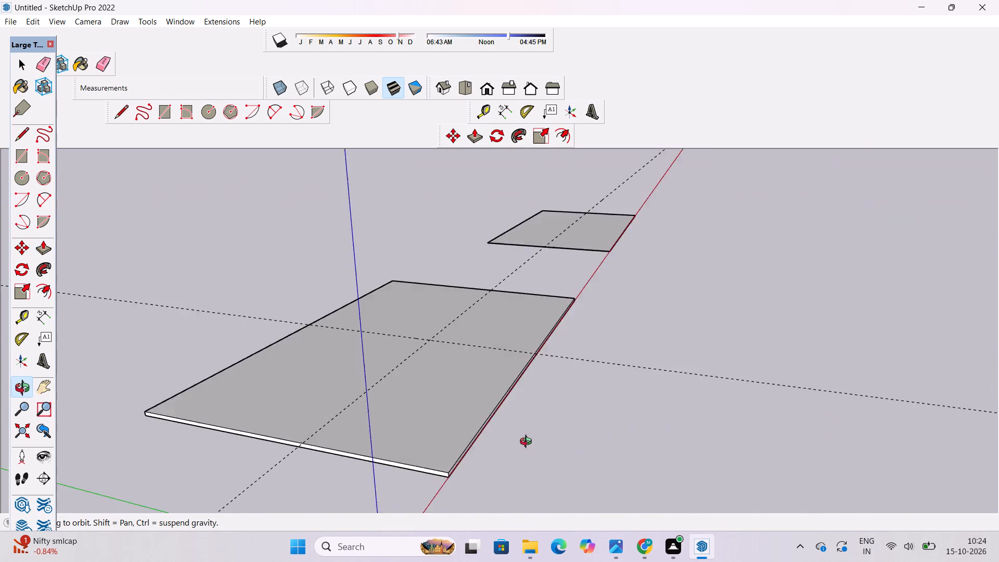
left_click_drag(528, 443, 254, 443)
left_click_drag(470, 375, 499, 455)
left_click_drag(319, 422, 376, 435)
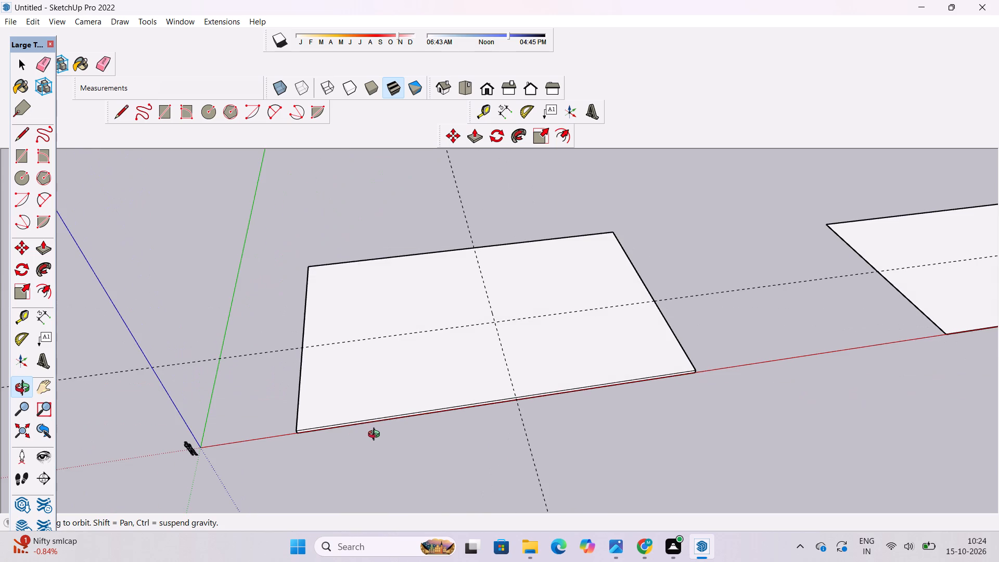
left_click_drag(348, 434, 346, 416, "shift")
left_click_drag(346, 416, 368, 431)
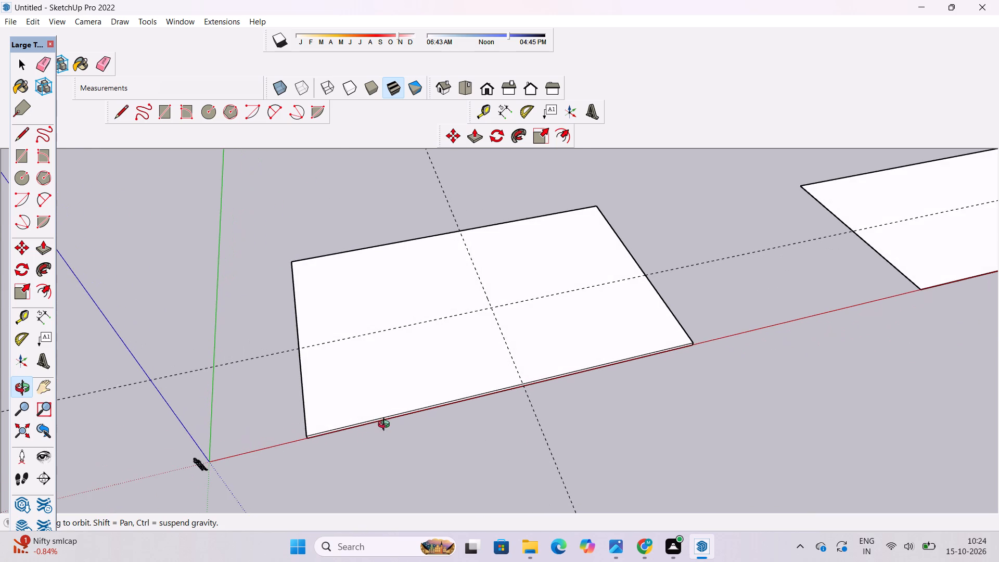
scroll(386, 426, "up", 2)
left_click_drag(384, 412, 448, 406, "shift")
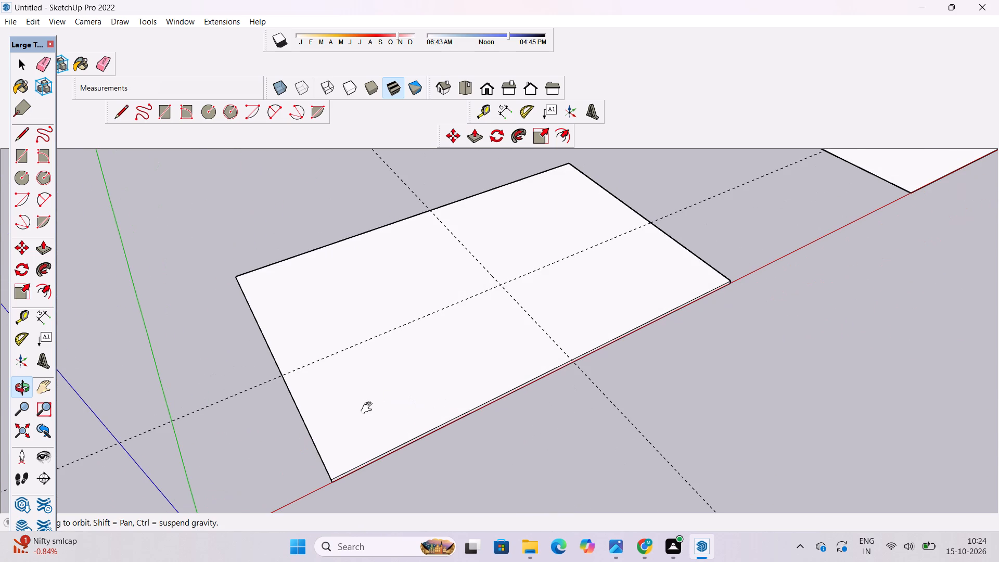
left_click(368, 410, "shift")
left_click_drag(368, 410, 395, 399)
scroll(396, 411, "down", 4)
left_click_drag(398, 414, 439, 381)
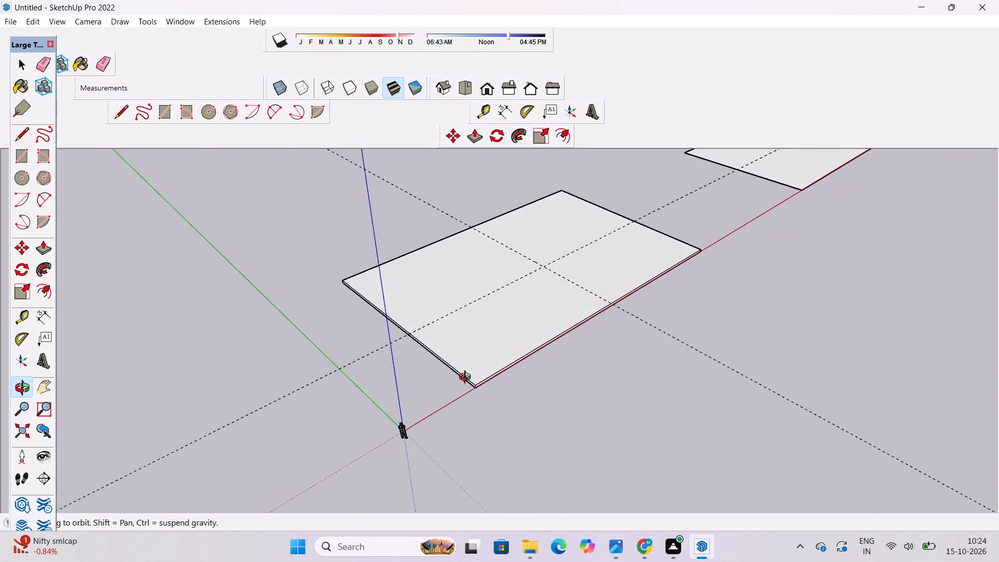
left_click_drag(480, 384, 471, 405, "shift")
left_click_drag(470, 406, 472, 386)
scroll(486, 382, "up", 4)
left_click_drag(518, 369, 489, 382, "shift")
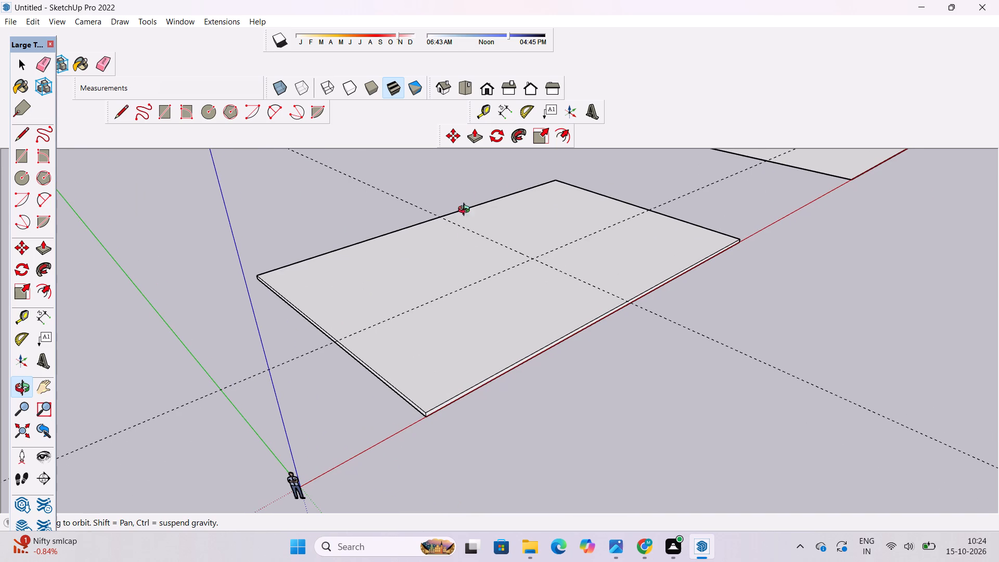
scroll(426, 278, "down", 5)
left_click_drag(522, 278, 520, 292, "shift")
left_click_drag(520, 292, 542, 283, "shift")
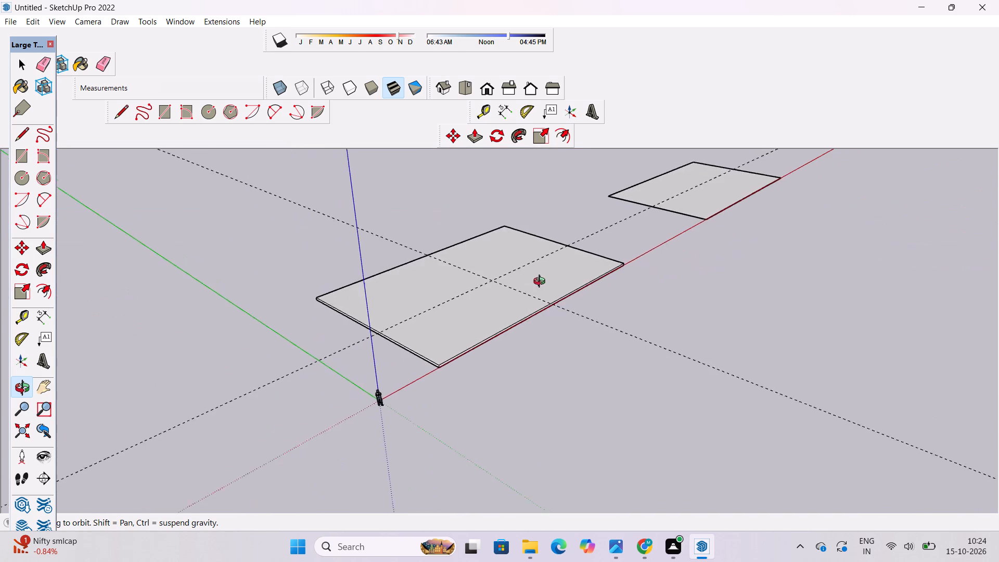
left_click_drag(542, 283, 543, 283, "shift")
scroll(459, 283, "up", 3)
left_click_drag(458, 282, 458, 295, "shift")
scroll(457, 296, "down", 2)
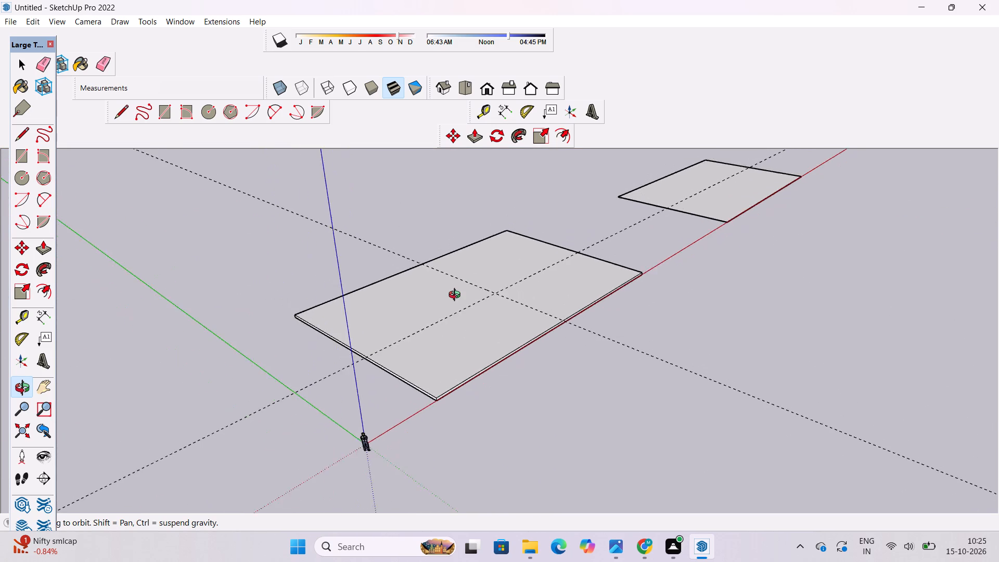
scroll(457, 296, "down", 3)
scroll(488, 375, "up", 5)
left_click_drag(471, 322, 474, 338, "shift")
left_click_drag(492, 336, 471, 336)
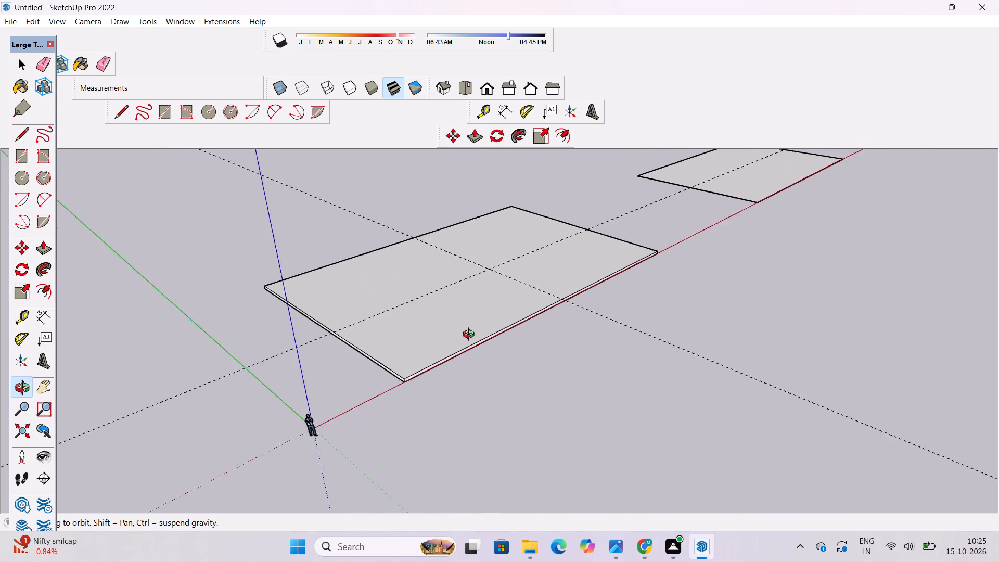
left_click_drag(471, 336, 462, 336)
scroll(450, 329, "up", 4)
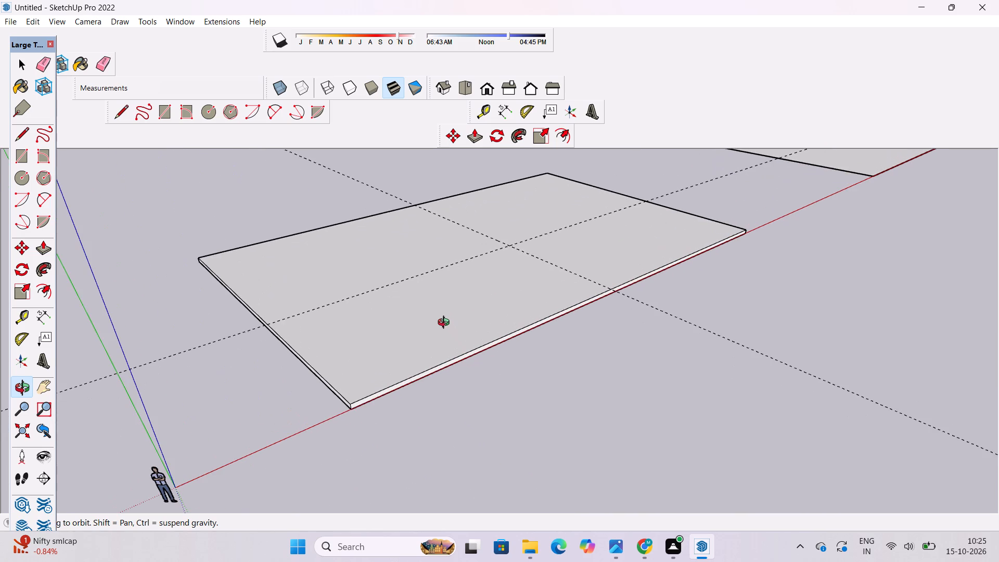
scroll(427, 338, "down", 3)
Draw a 118' line across the slab's top along the lengthwise guide, from the far short edge to the short edge nearest the origin.
left_click_drag(472, 311, 372, 417, "shift")
left_click_drag(388, 405, 450, 413, "shift")
left_click_drag(450, 413, 448, 405, "shift")
key("l")
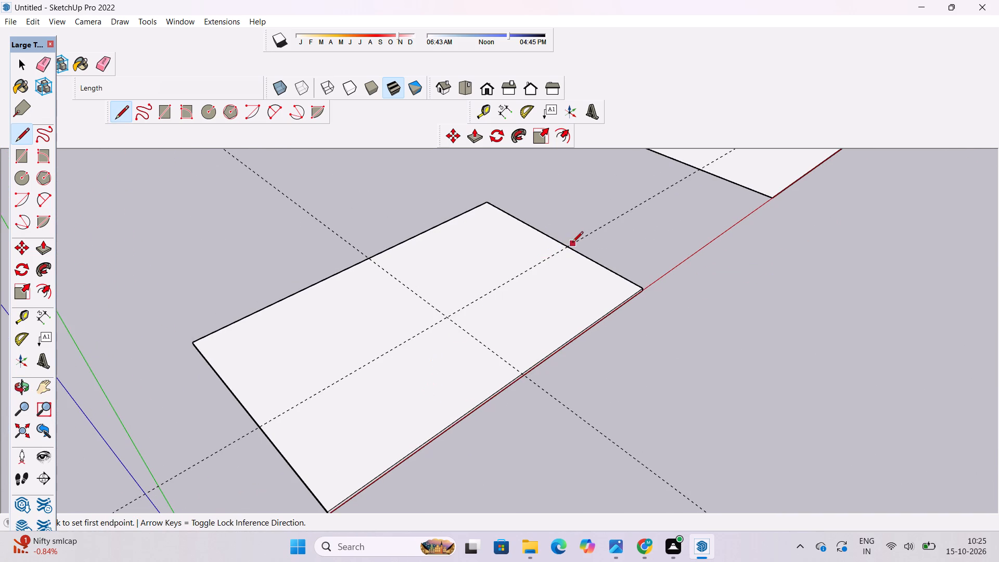
left_click(565, 248)
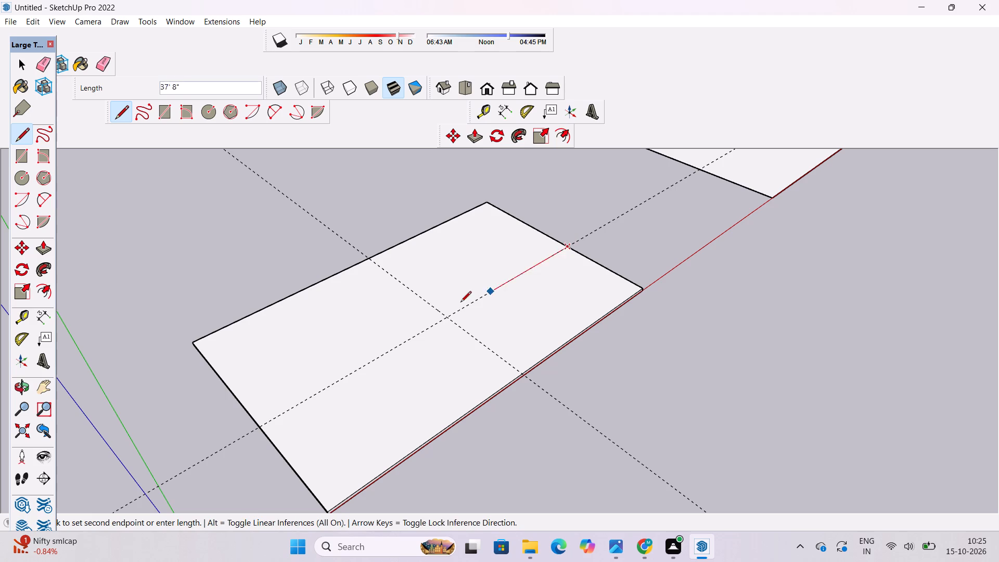
left_click(260, 426)
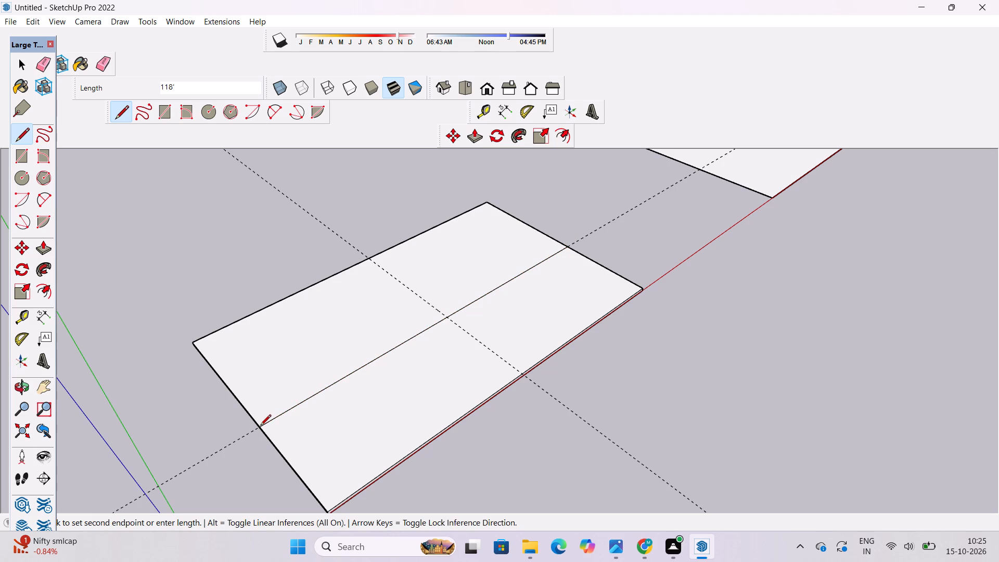
key("space")
Push/Pull the slab's long side face, opposite the red axis, outward by another 8'.
key("o")
scroll(290, 408, "down", 3)
left_click_drag(241, 442, 361, 374)
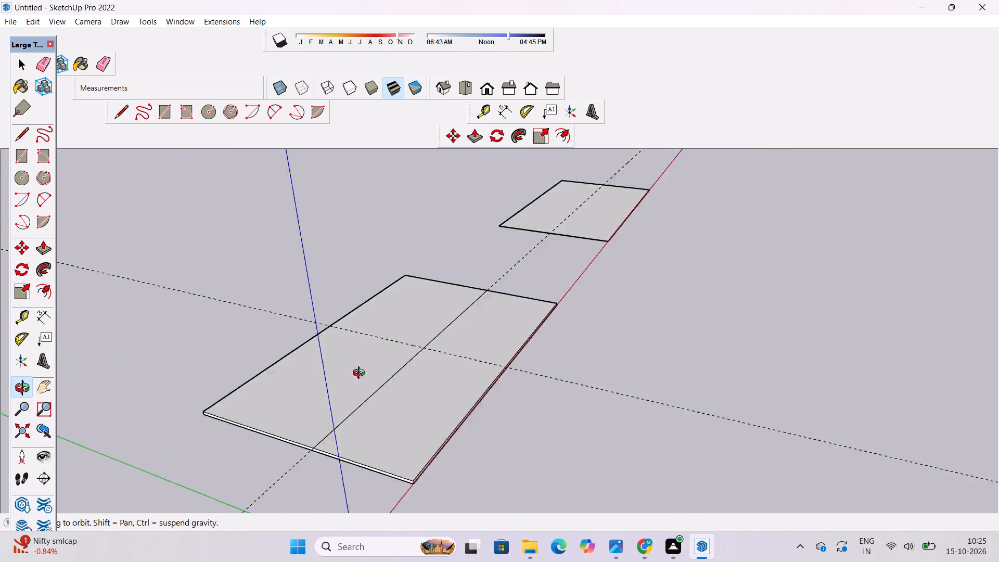
left_click_drag(361, 374, 383, 363)
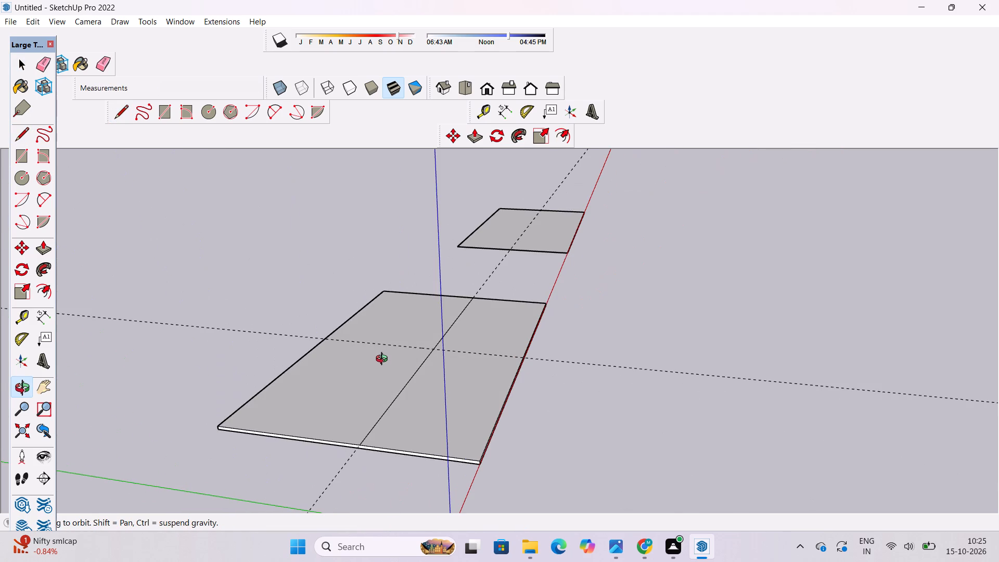
scroll(384, 360, "down", 7)
left_click_drag(309, 413, 442, 407)
scroll(420, 419, "up", 3)
left_click_drag(416, 418, 418, 356, "shift")
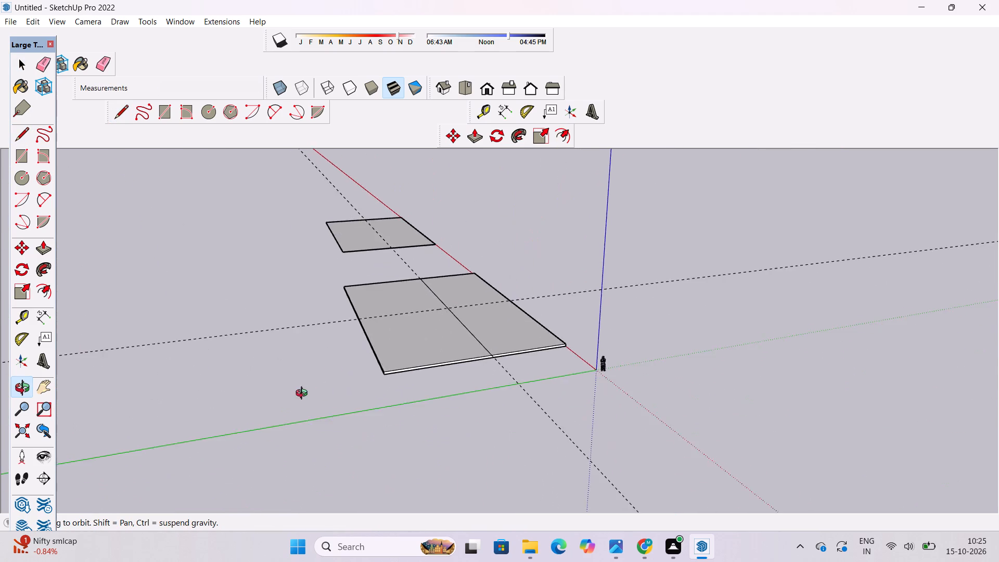
left_click_drag(305, 389, 450, 319)
scroll(475, 311, "up", 5)
left_click_drag(475, 313, 440, 359)
scroll(456, 374, "up", 5)
left_click_drag(466, 395, 471, 359, "shift")
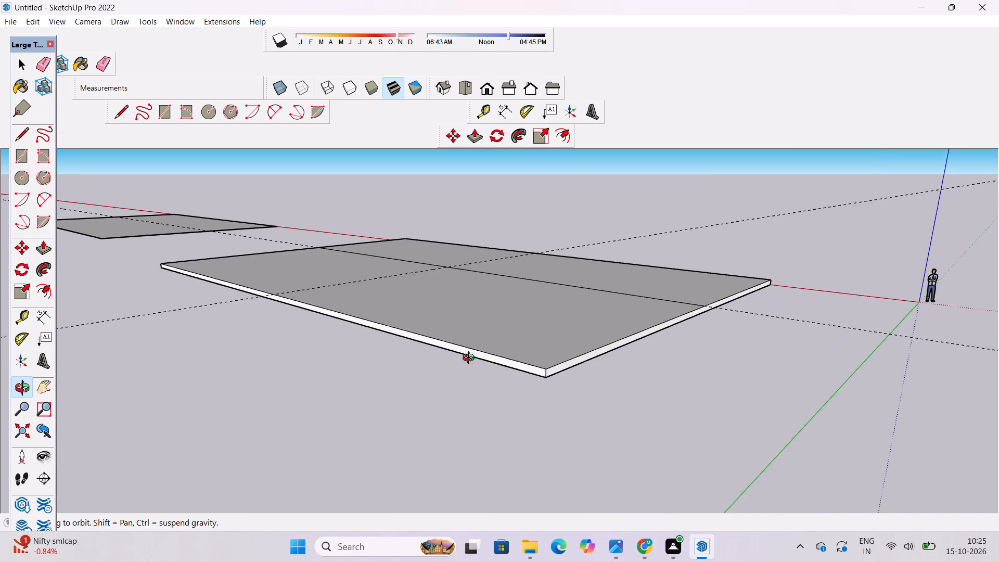
left_click_drag(468, 364, 416, 373)
scroll(434, 383, "up", 4)
left_click_drag(445, 387, 434, 374, "shift")
key("p")
scroll(363, 334, "down", 6)
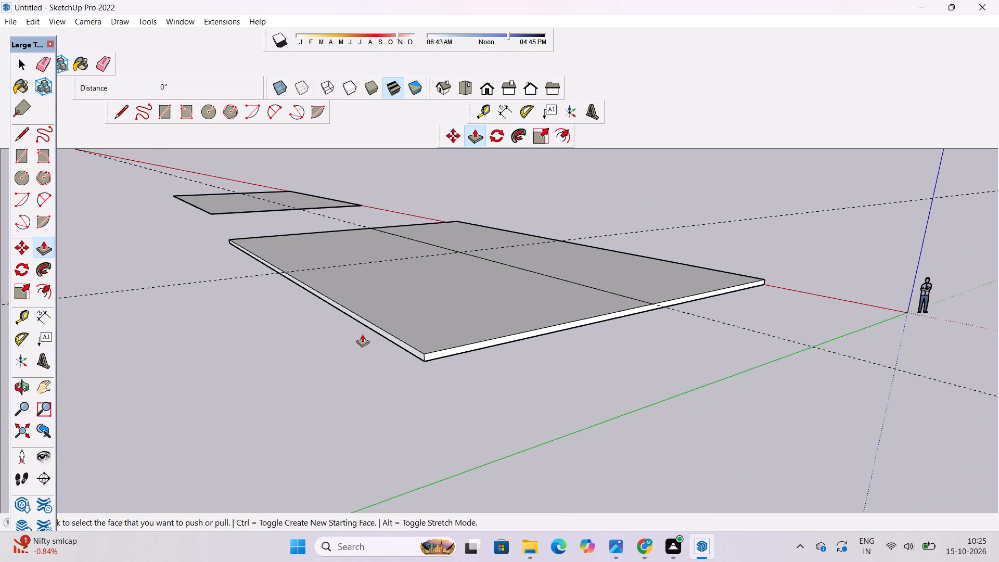
scroll(404, 371, "up", 5)
left_click(418, 342)
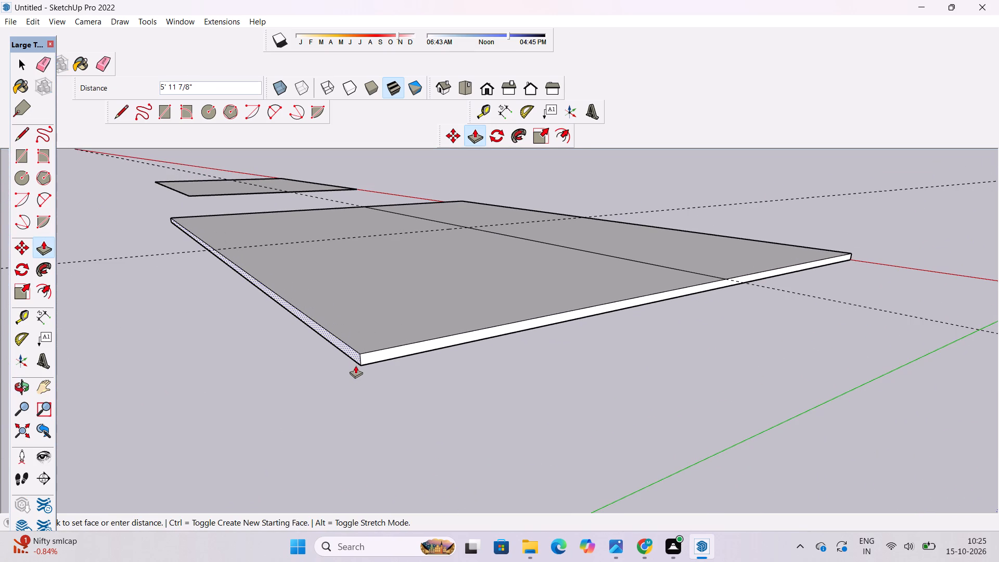
type("8'")
key("Return")
key("space")
Examine the slab's top face, its lengthwise dividing line and the crossing guide from higher angles.
type("o")
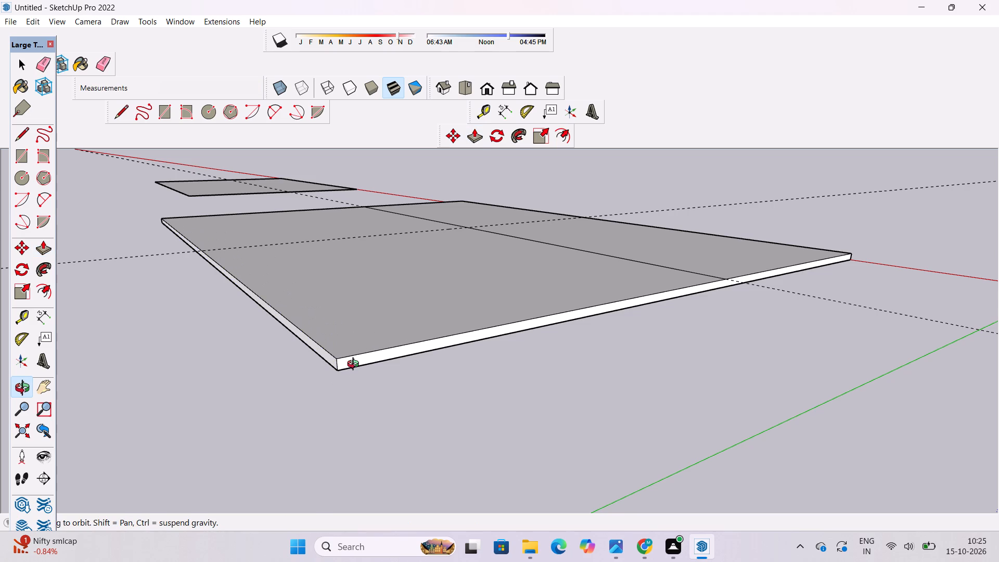
scroll(358, 368, "down", 4)
left_click_drag(439, 389, 218, 490)
scroll(211, 429, "down", 9)
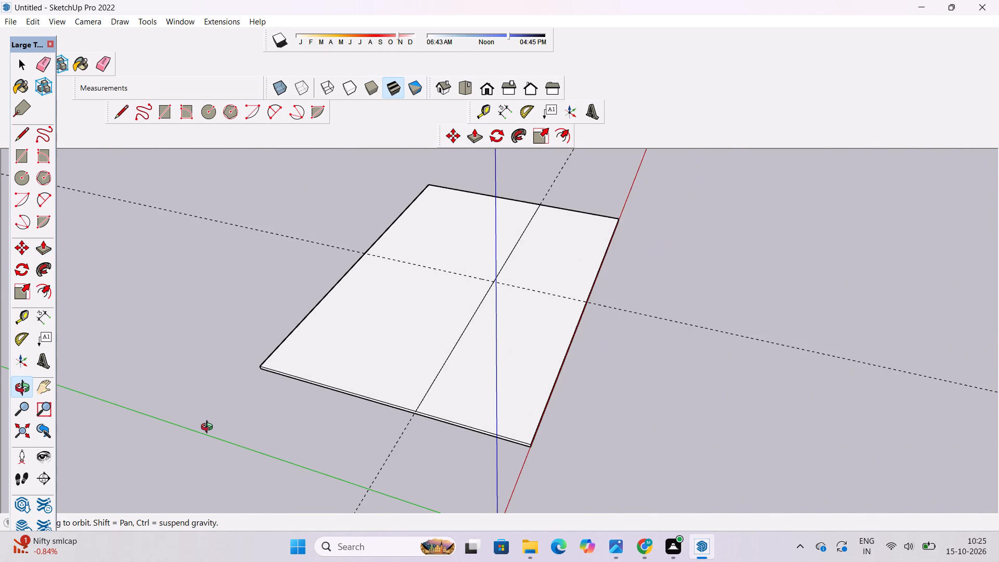
scroll(209, 428, "up", 1)
scroll(208, 428, "down", 1)
left_click_drag(343, 431, 231, 418)
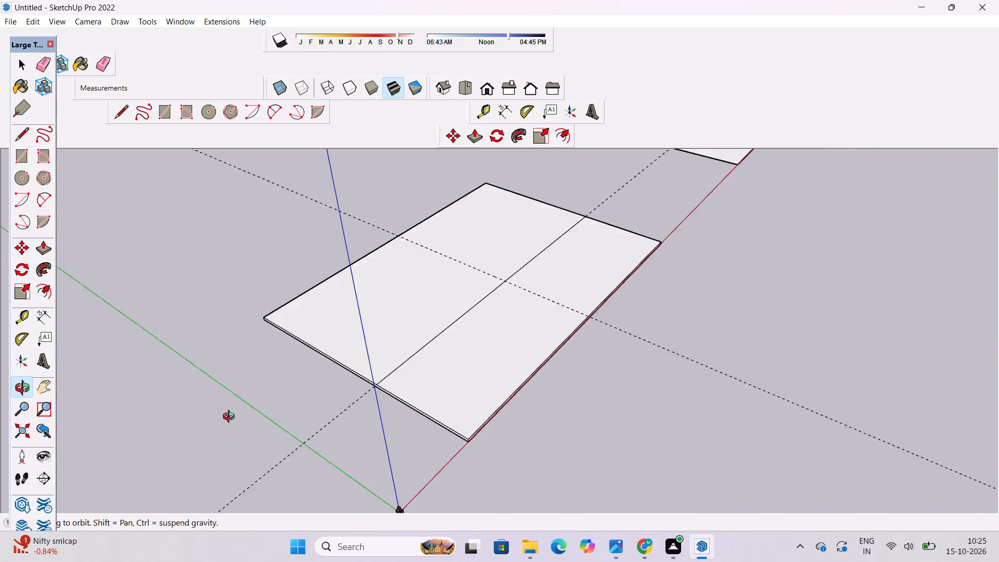
left_click_drag(231, 418, 157, 417)
left_click_drag(429, 478, 340, 498)
left_click_drag(340, 498, 459, 504)
left_click_drag(455, 470, 404, 469, "shift")
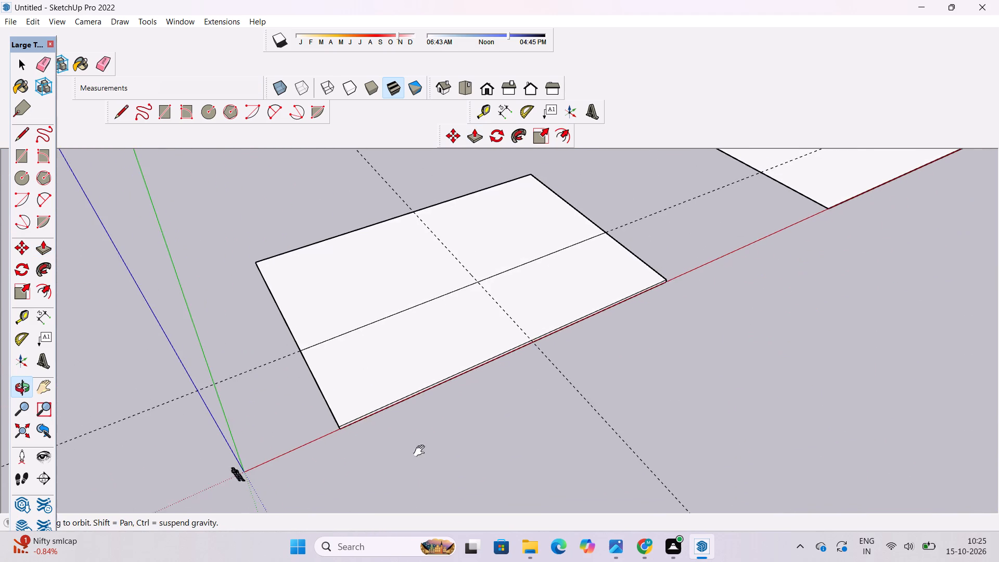
Draw a line about 33' long along the crossing guide, from the lengthwise dividing line to the slab's top edge beside the red axis.
scroll(457, 382, "down", 3)
left_click_drag(493, 352, 398, 372, "shift")
scroll(397, 374, "up", 1)
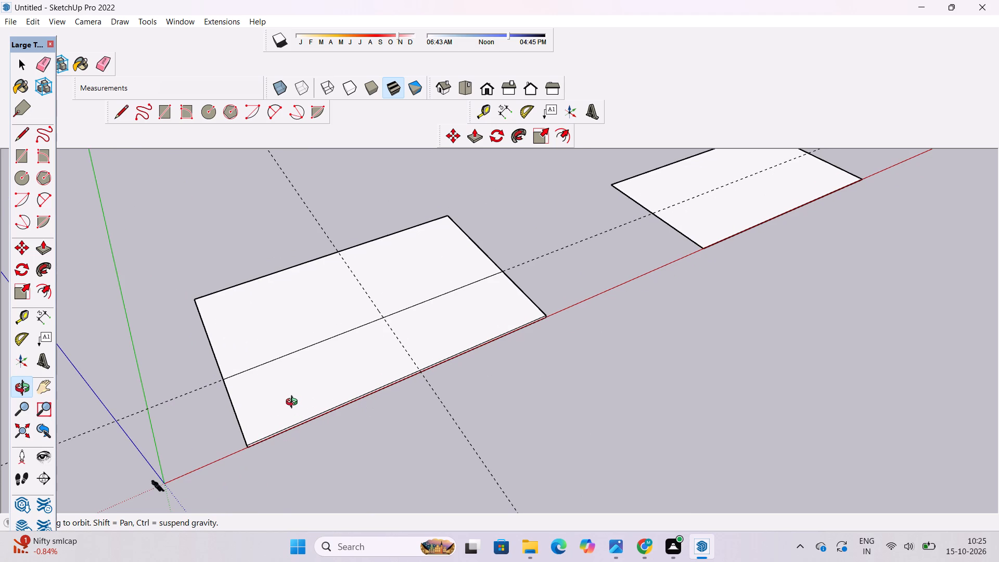
scroll(294, 403, "up", 3)
scroll(294, 403, "down", 5)
left_click(313, 388)
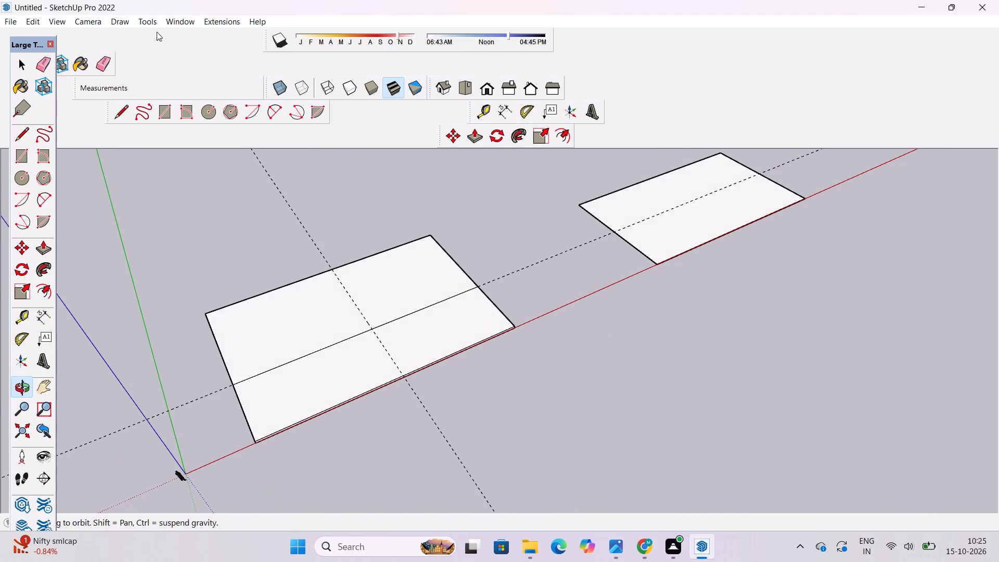
left_click(118, 111)
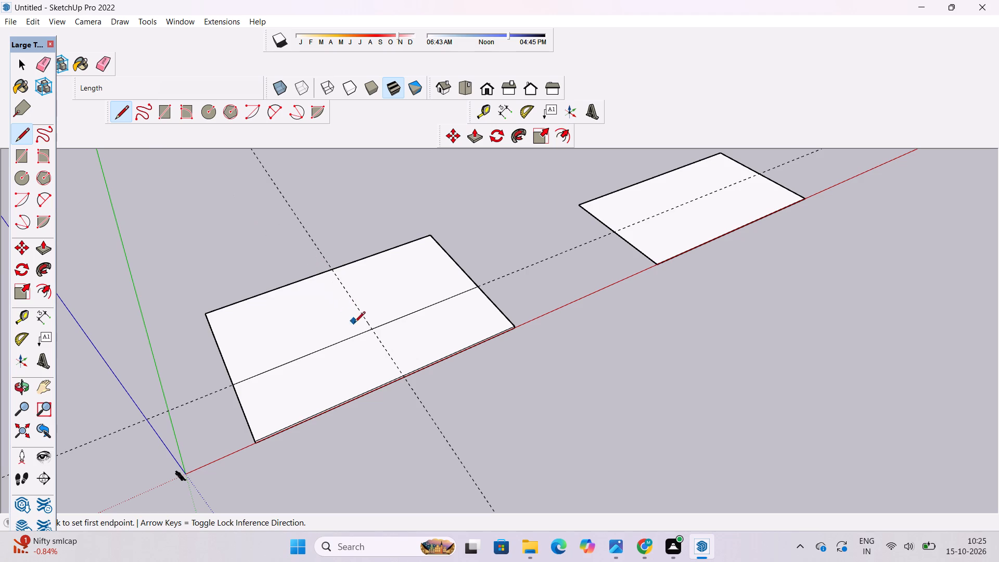
left_click(370, 328)
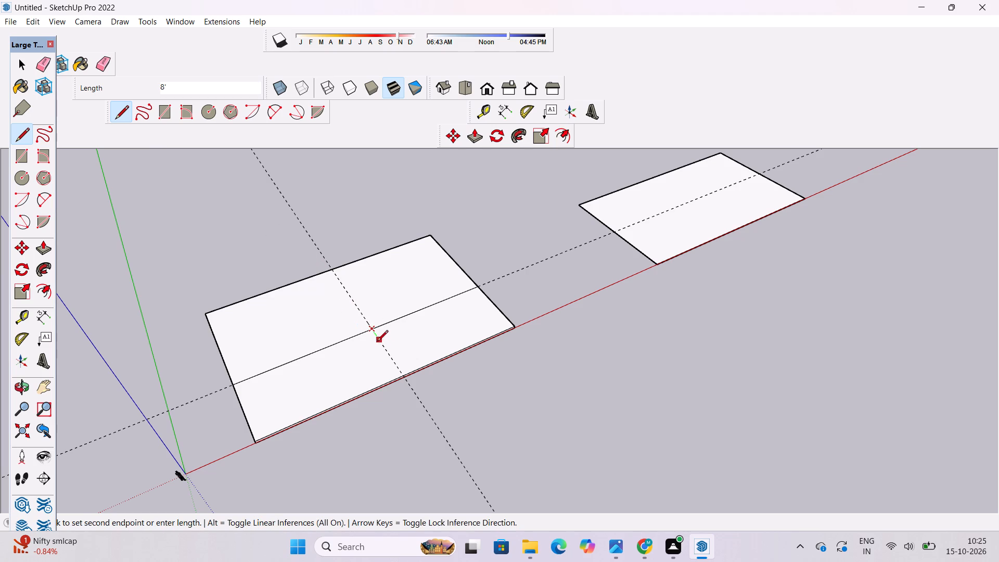
key("space")
key("l")
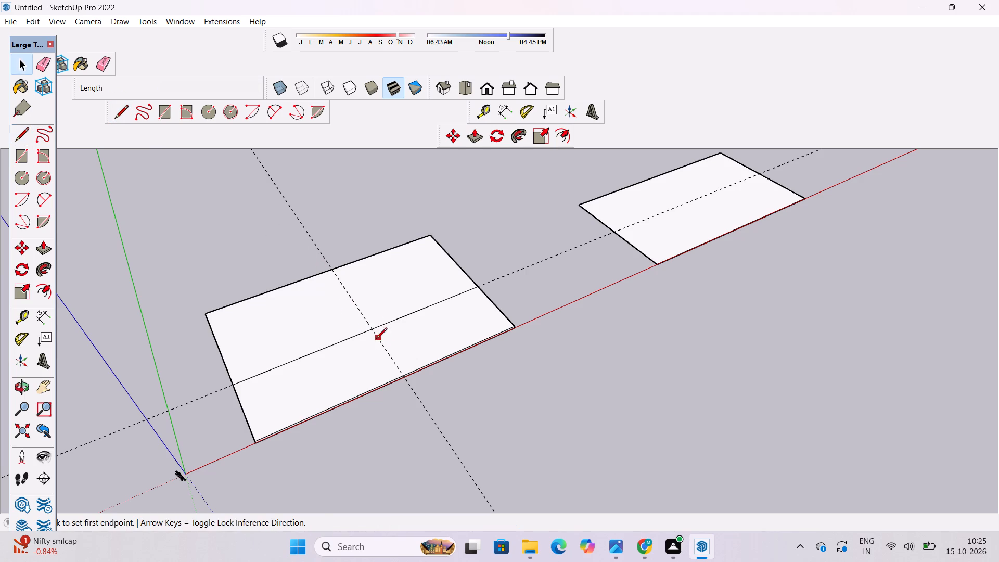
left_click(370, 330)
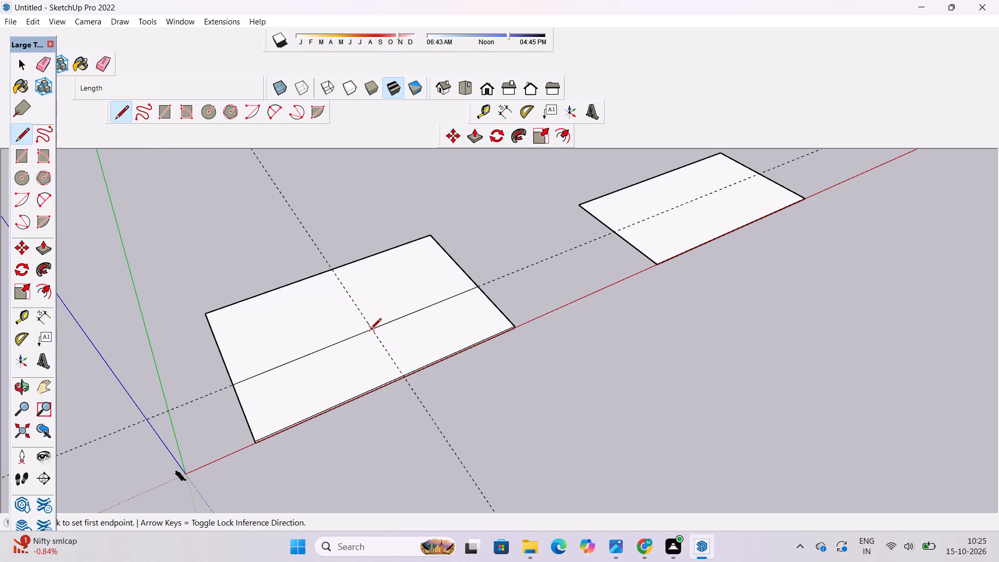
left_click(403, 376)
Erase the crossing guide and the lengthwise guide that run over the slab.
left_click(106, 68)
left_click_drag(347, 231, 338, 234)
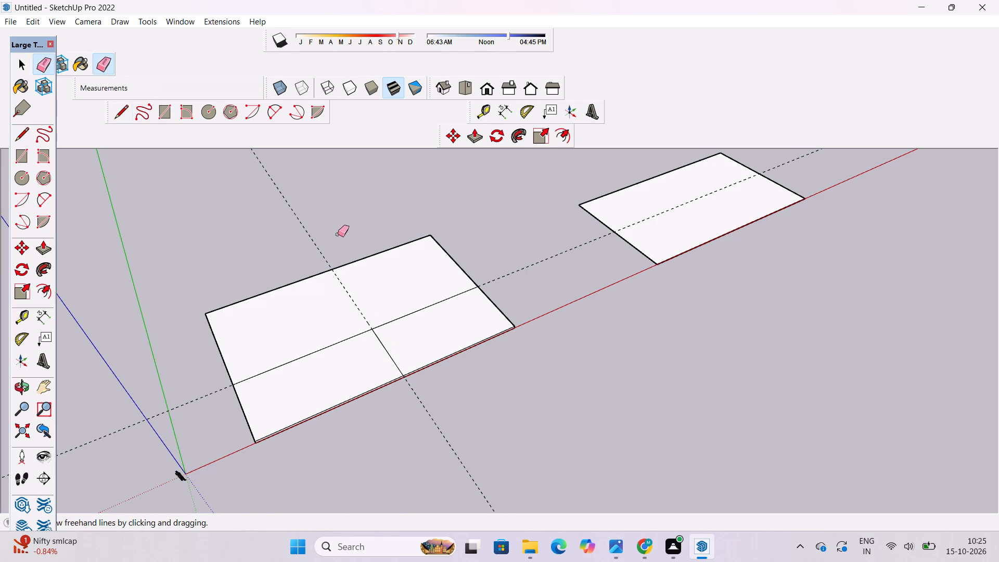
left_click_drag(338, 234, 316, 253)
left_click_drag(205, 344, 209, 398)
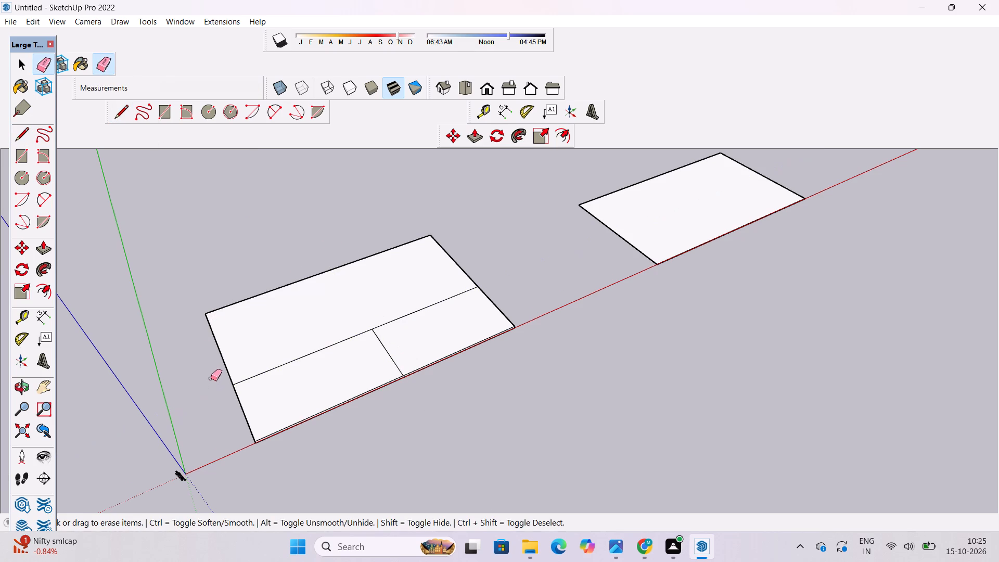
key("space")
Push/Pull the slab's short end face nearest the origin inward by 2'.
key("o")
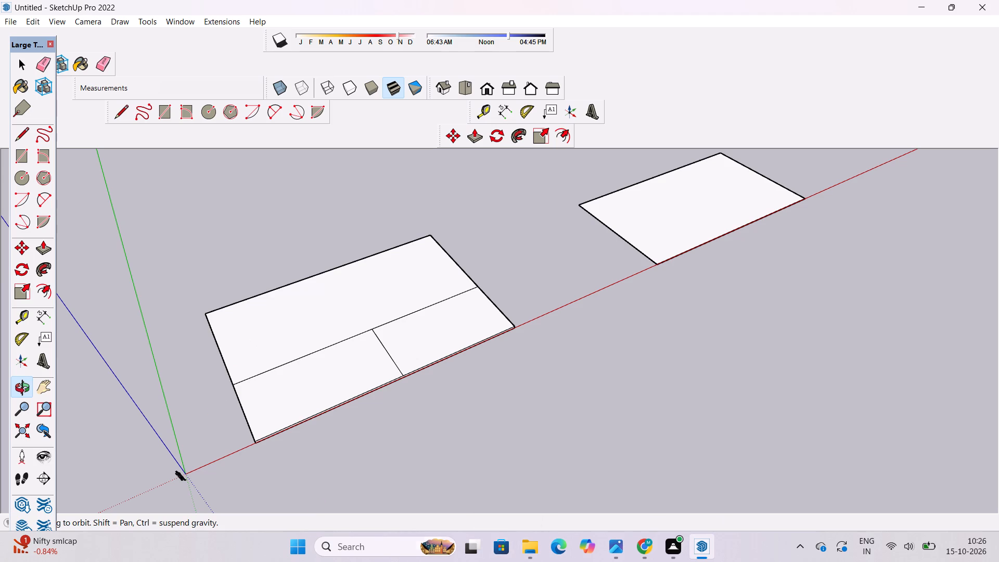
scroll(242, 393, "down", 7)
scroll(237, 408, "up", 7)
left_click_drag(259, 449, 266, 411)
scroll(422, 360, "up", 5)
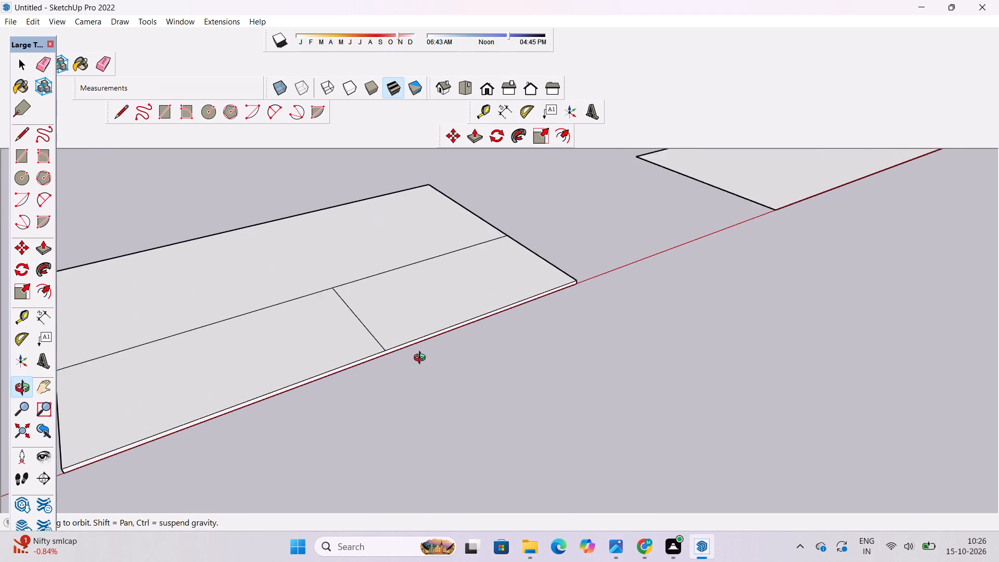
scroll(422, 359, "up", 2)
left_click_drag(728, 363, 854, 431)
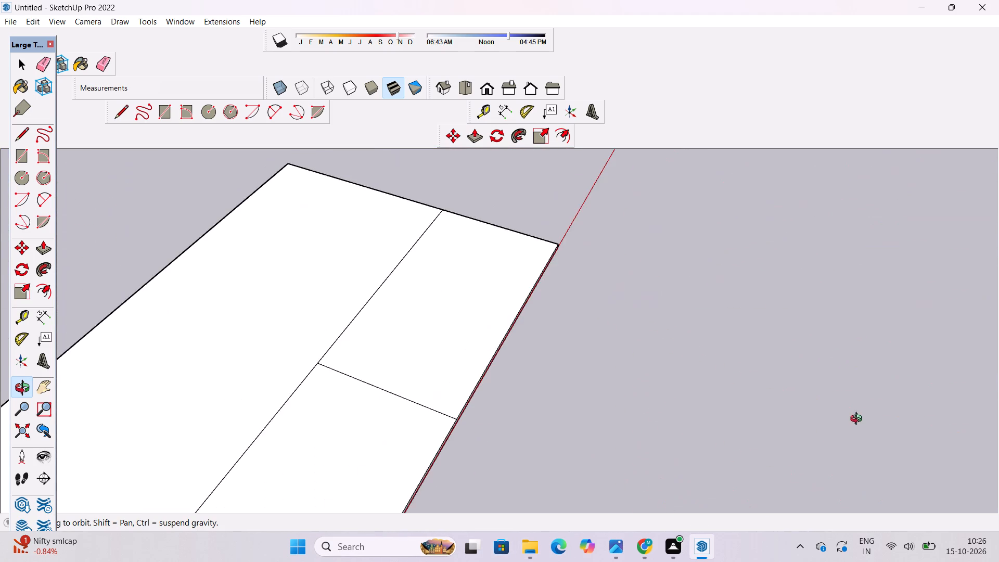
scroll(608, 301, "down", 10)
left_click_drag(471, 438, 465, 369)
scroll(445, 382, "up", 8)
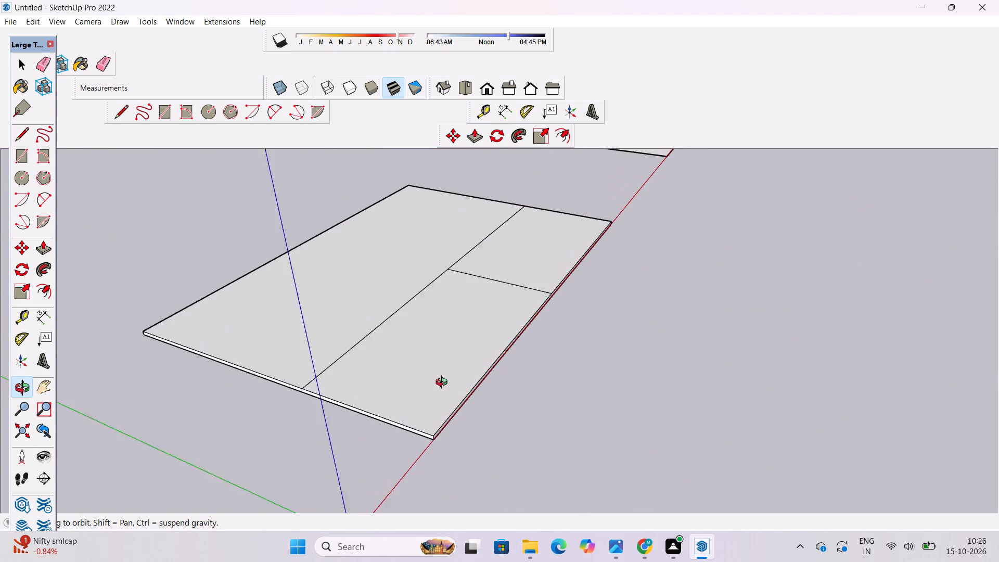
scroll(444, 384, "up", 1)
left_click_drag(466, 391, 452, 400)
left_click_drag(412, 428, 395, 436, "shift")
left_click_drag(378, 442, 367, 384)
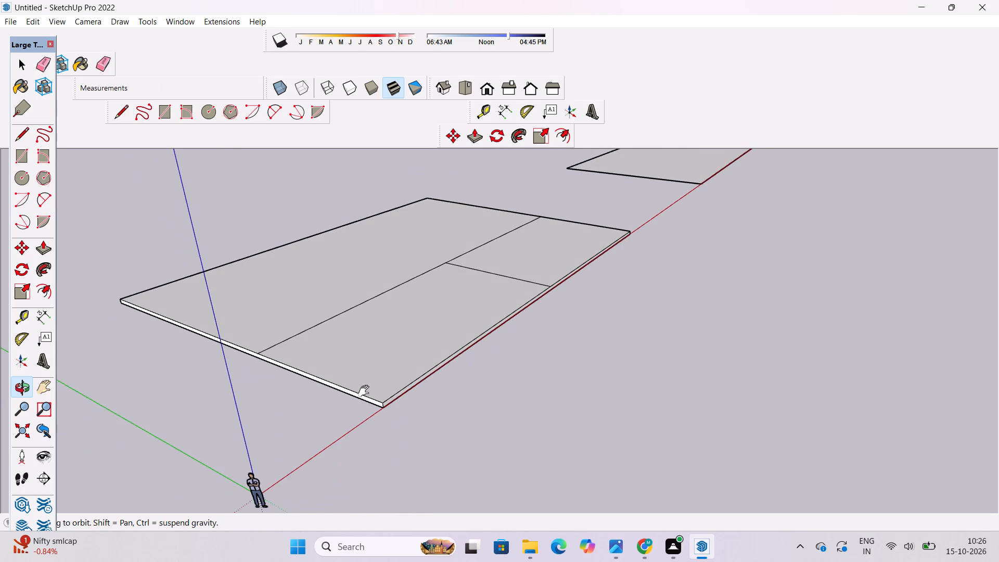
left_click_drag(357, 384, 357, 375)
left_click(345, 400)
key("p")
scroll(222, 369, "down", 5)
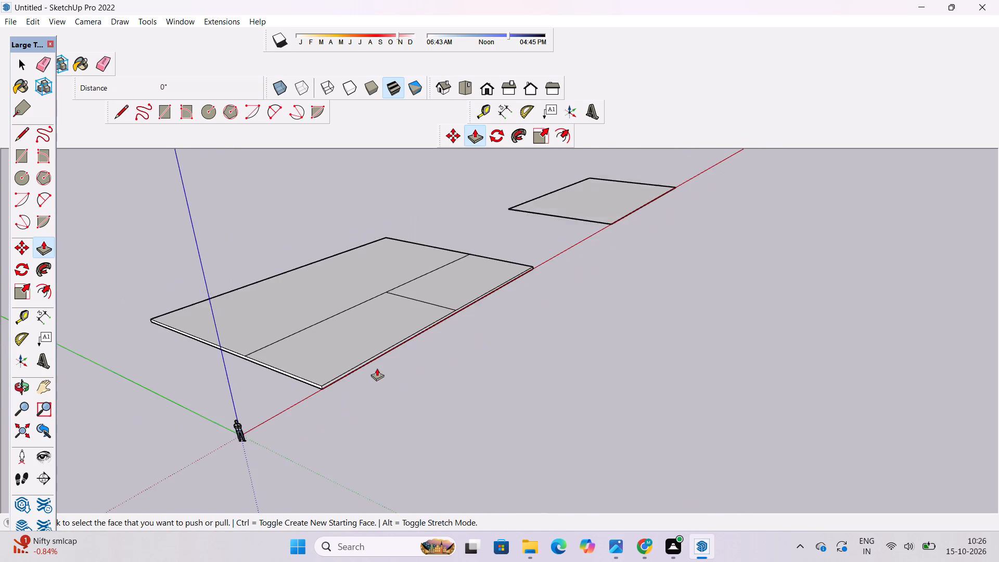
scroll(377, 368, "up", 15)
left_click(290, 397)
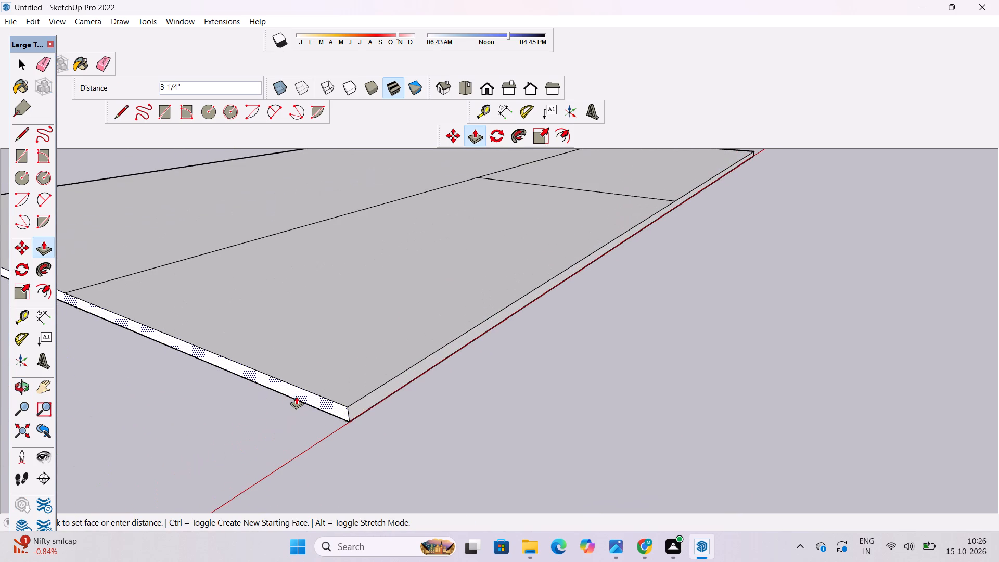
scroll(296, 396, "down", 8)
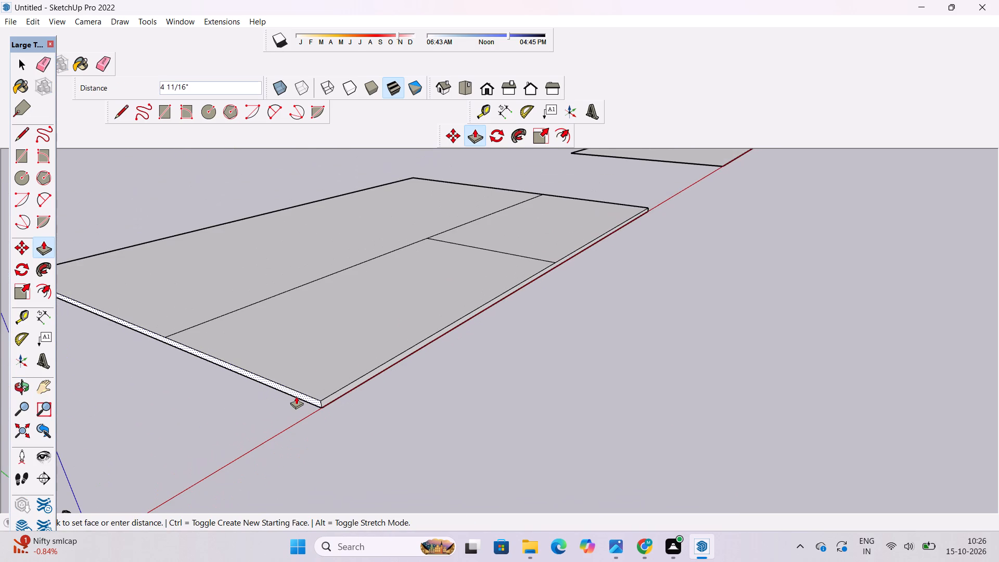
type("2'")
key("Return")
key("space")
Examine the slab's divided top face and the flat copy along the red axis.
type("o")
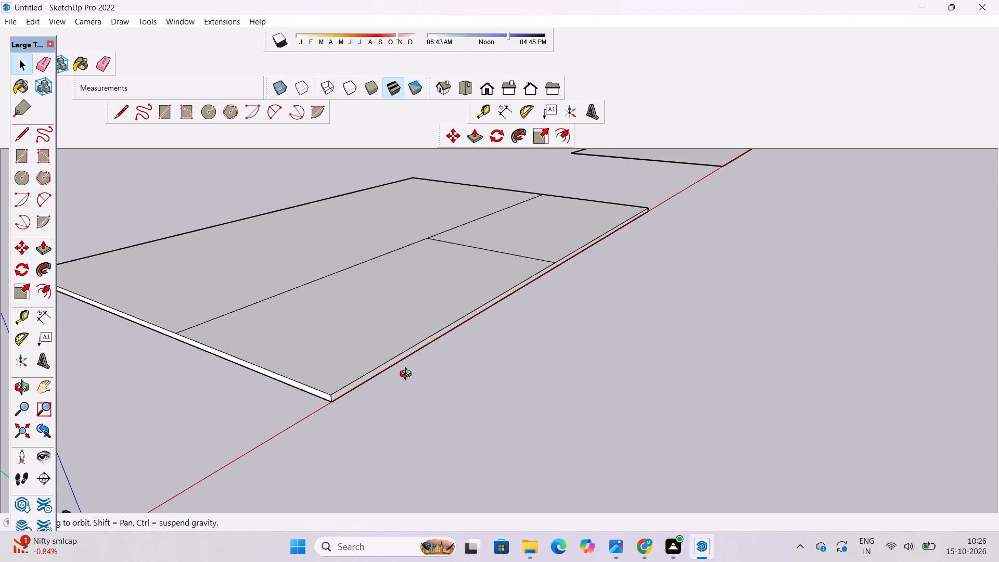
scroll(409, 374, "down", 8)
left_click_drag(502, 351, 373, 381)
left_click_drag(393, 362, 383, 406, "shift")
left_click_drag(454, 368, 412, 379)
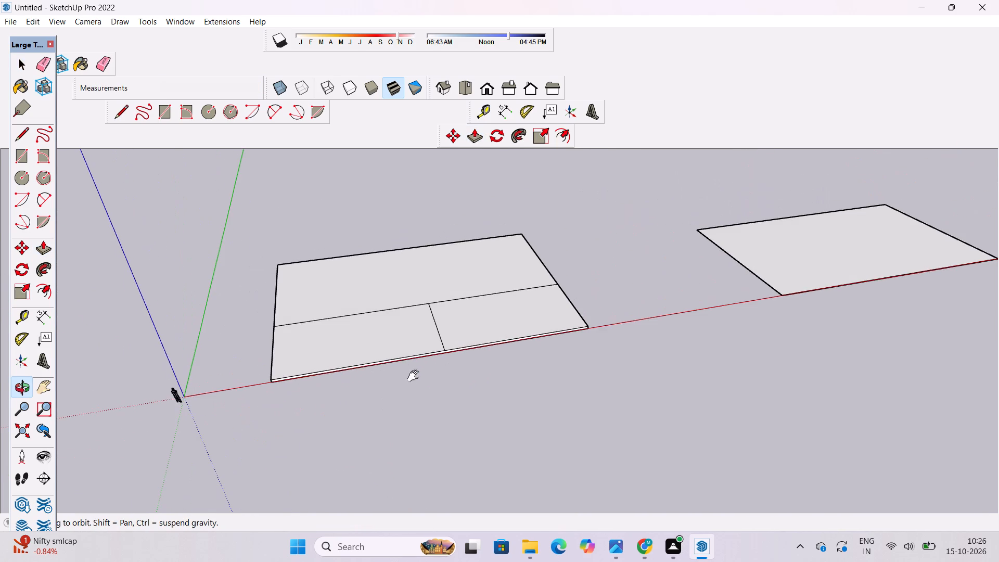
left_click_drag(415, 376, 401, 391, "shift")
scroll(401, 391, "up", 3)
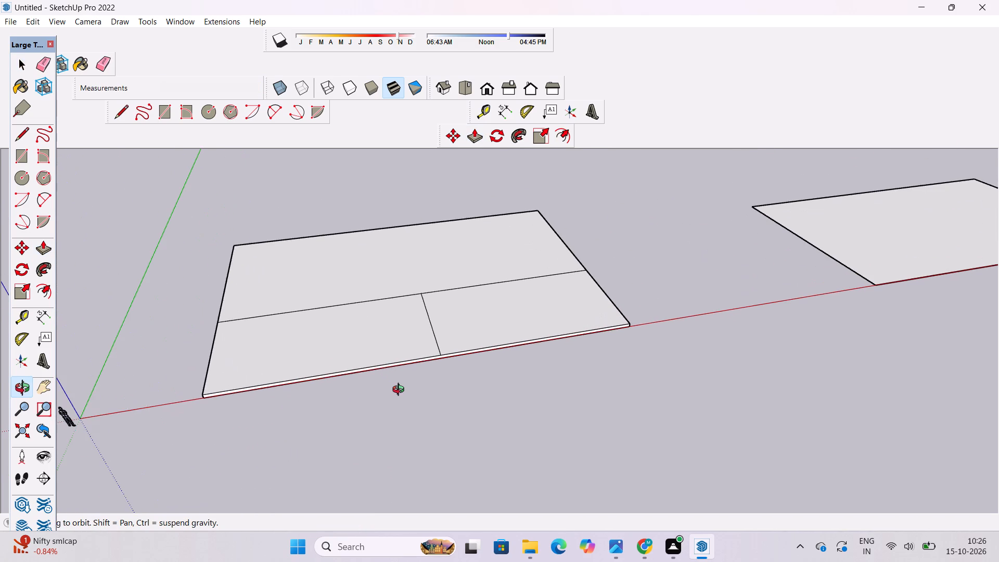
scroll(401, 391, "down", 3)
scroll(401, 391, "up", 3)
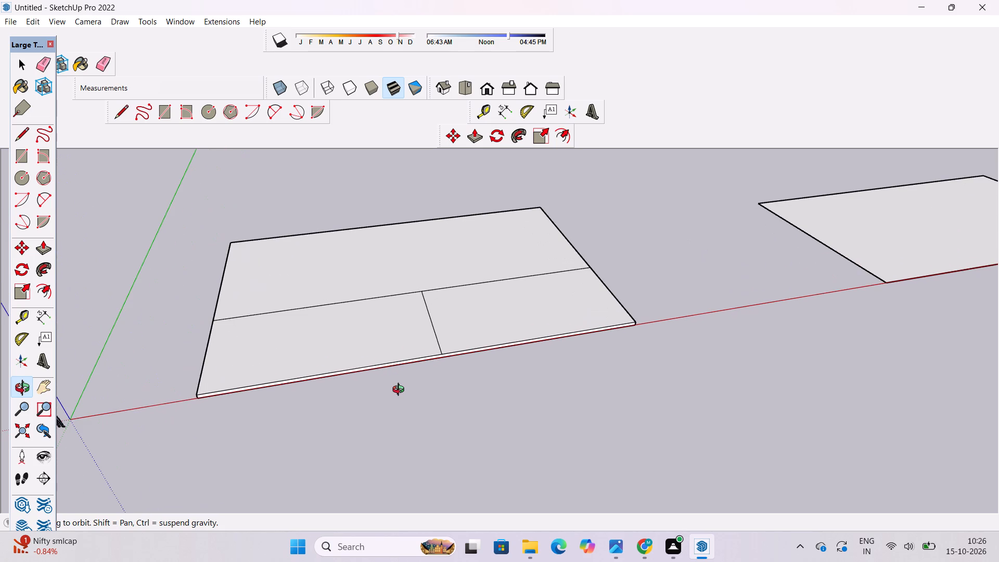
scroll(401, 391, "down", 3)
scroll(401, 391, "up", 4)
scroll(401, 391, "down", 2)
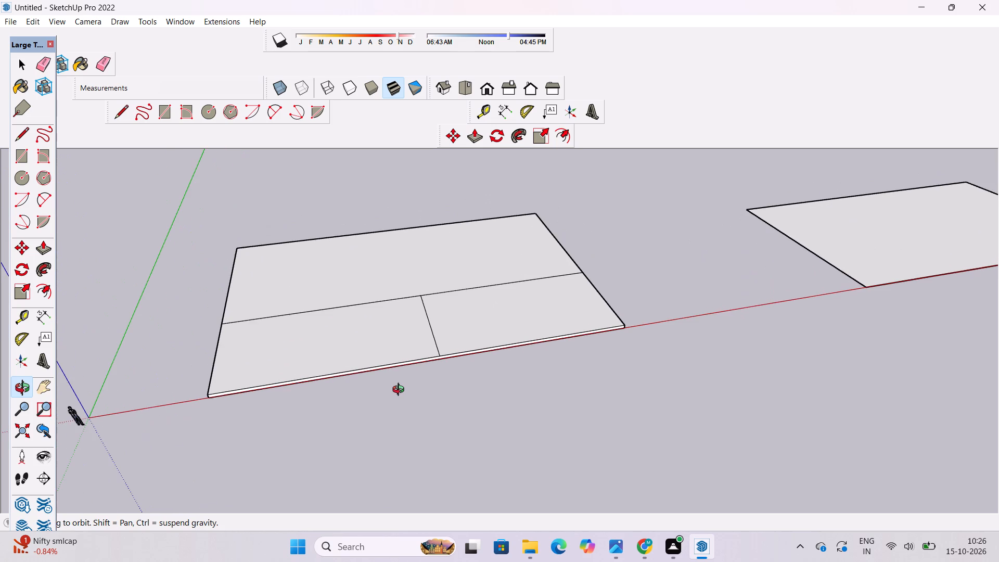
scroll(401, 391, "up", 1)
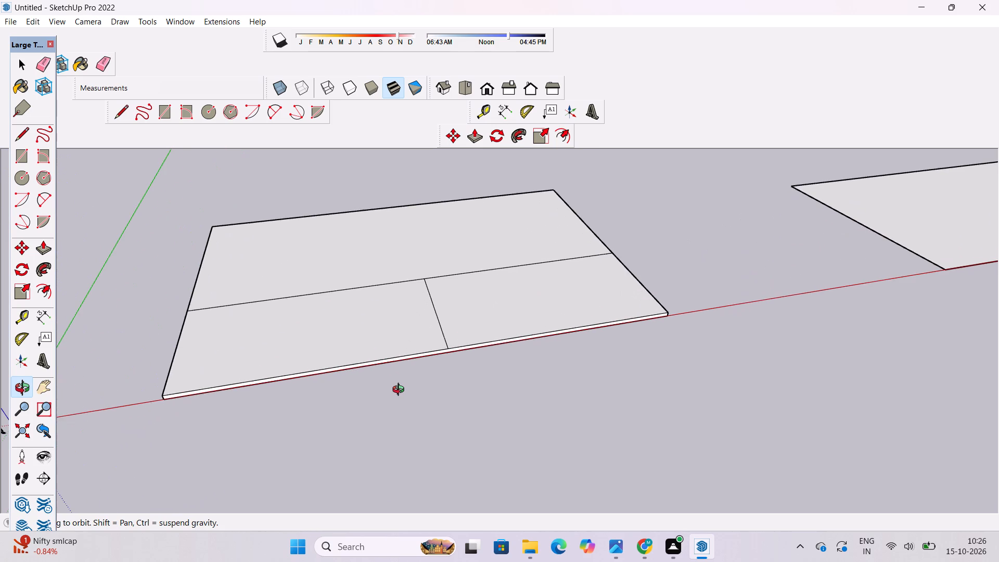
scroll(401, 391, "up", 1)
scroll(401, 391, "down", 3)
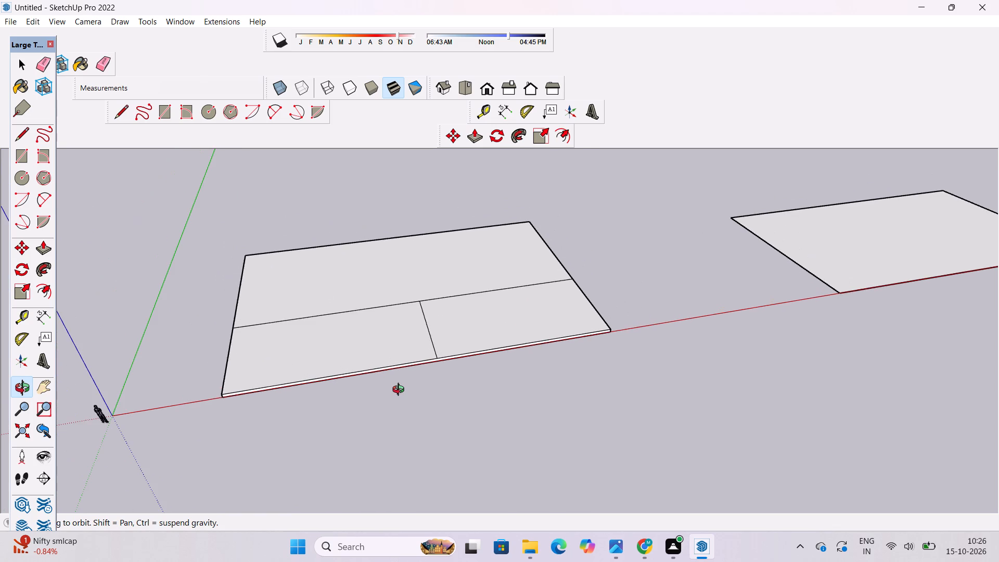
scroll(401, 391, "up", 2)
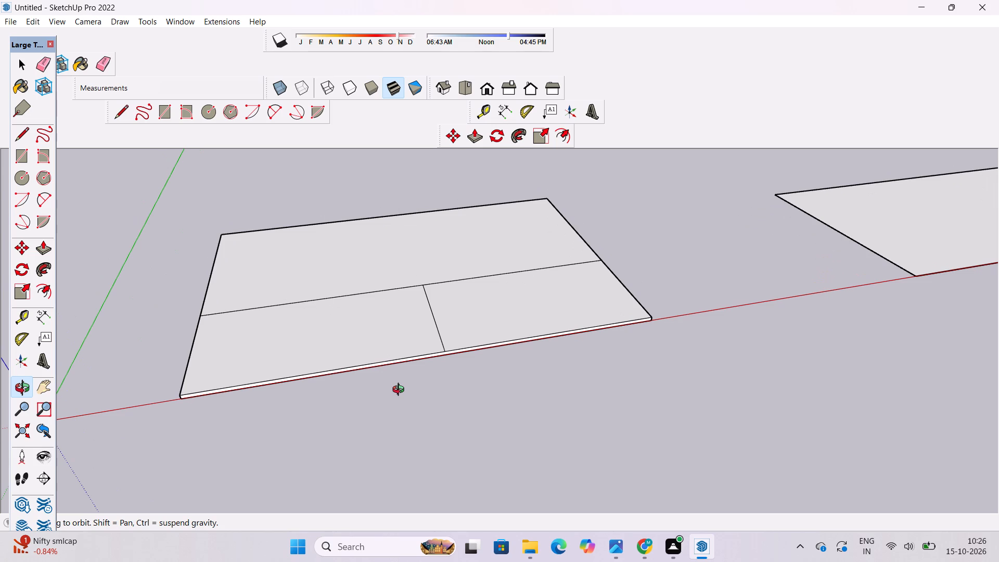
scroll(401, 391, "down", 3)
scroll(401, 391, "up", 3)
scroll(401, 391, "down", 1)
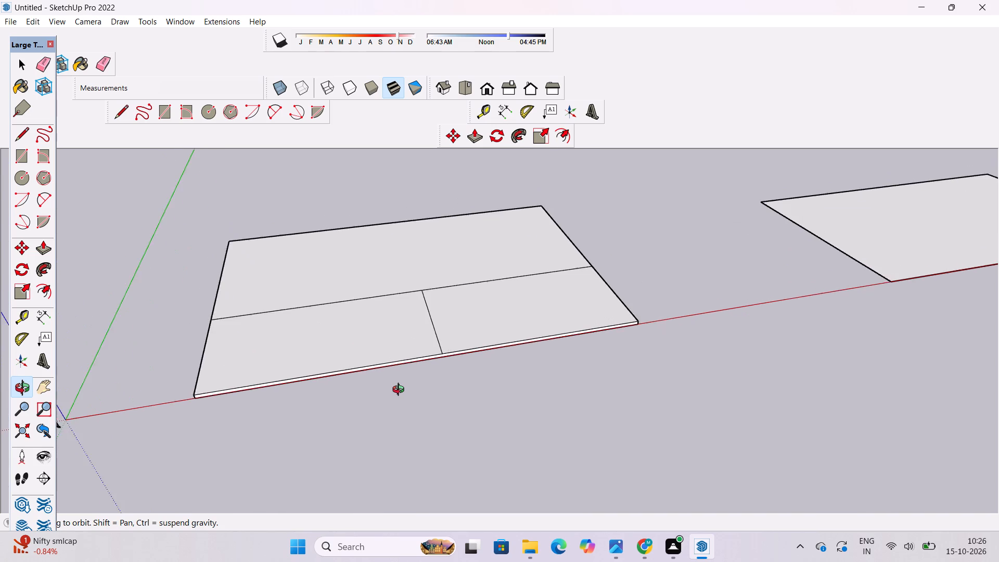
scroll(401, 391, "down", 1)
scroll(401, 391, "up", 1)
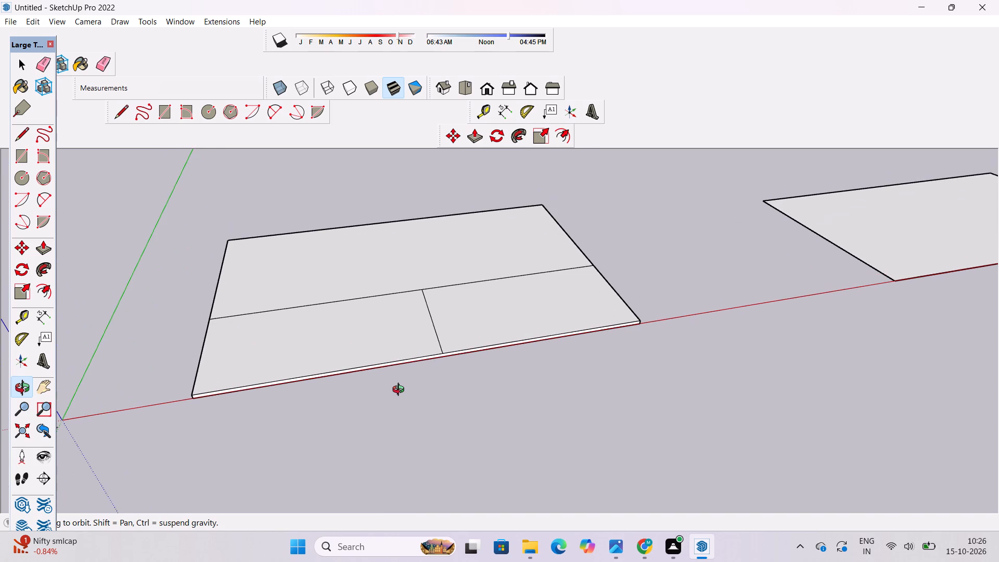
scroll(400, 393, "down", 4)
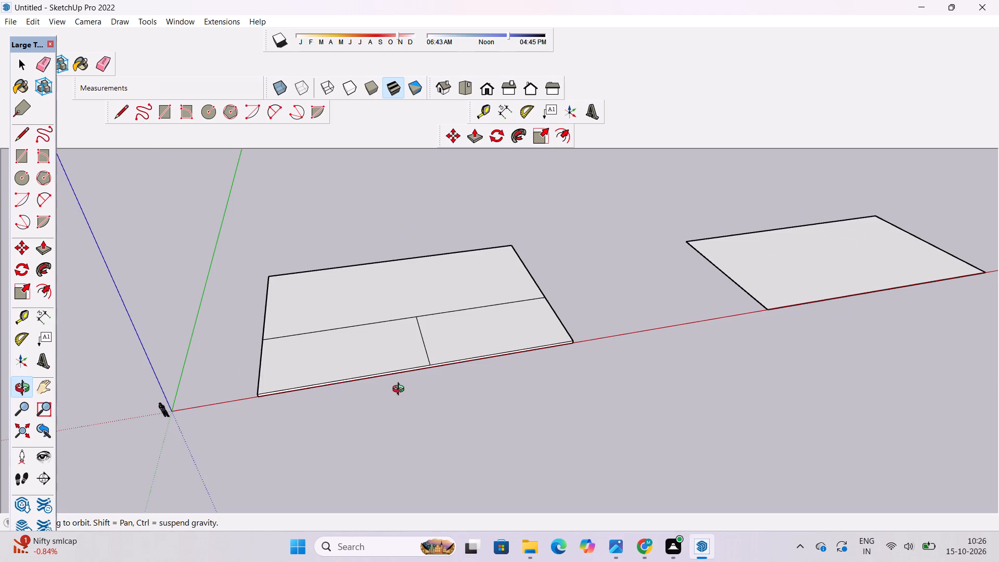
Inspect the slab's top divisions, side faces and short ends from several angles around the model.
scroll(421, 379, "up", 1)
left_click_drag(421, 379, 392, 438)
scroll(348, 391, "up", 4, "shift")
left_click_drag(349, 390, 355, 405, "shift")
left_click_drag(326, 419, 498, 340)
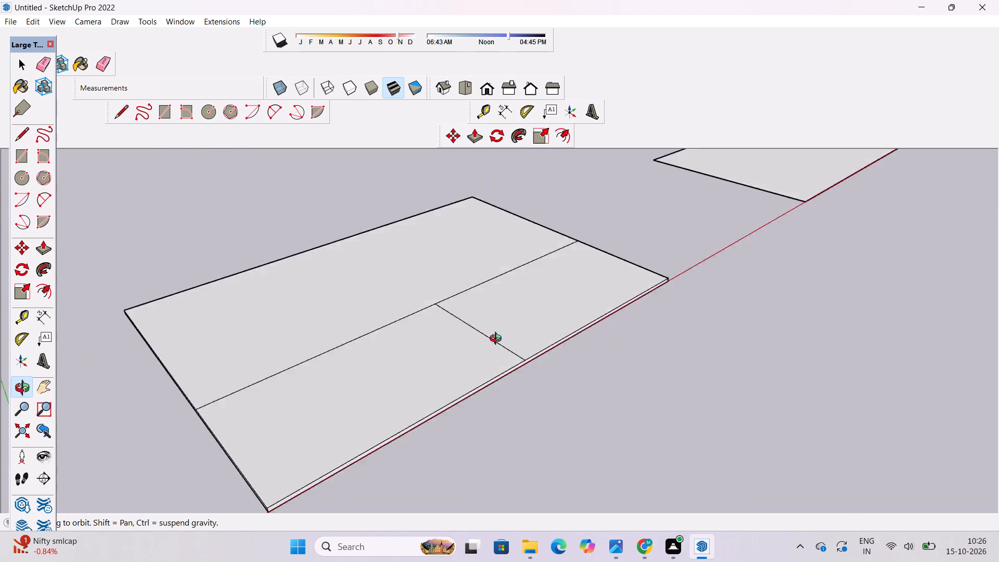
left_click_drag(498, 340, 610, 254)
left_click_drag(427, 381, 201, 457)
left_click_drag(570, 359, 372, 356, "shift")
left_click_drag(676, 298, 239, 268)
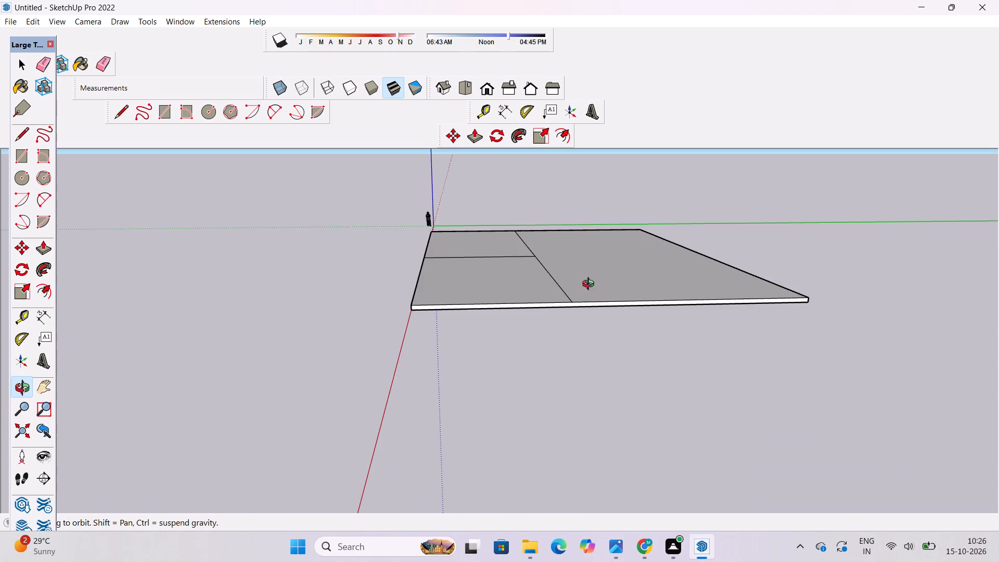
left_click_drag(588, 284, 903, 276)
left_click_drag(657, 307, 715, 450, "shift")
scroll(398, 326, "up", 1)
scroll(398, 326, "down", 4)
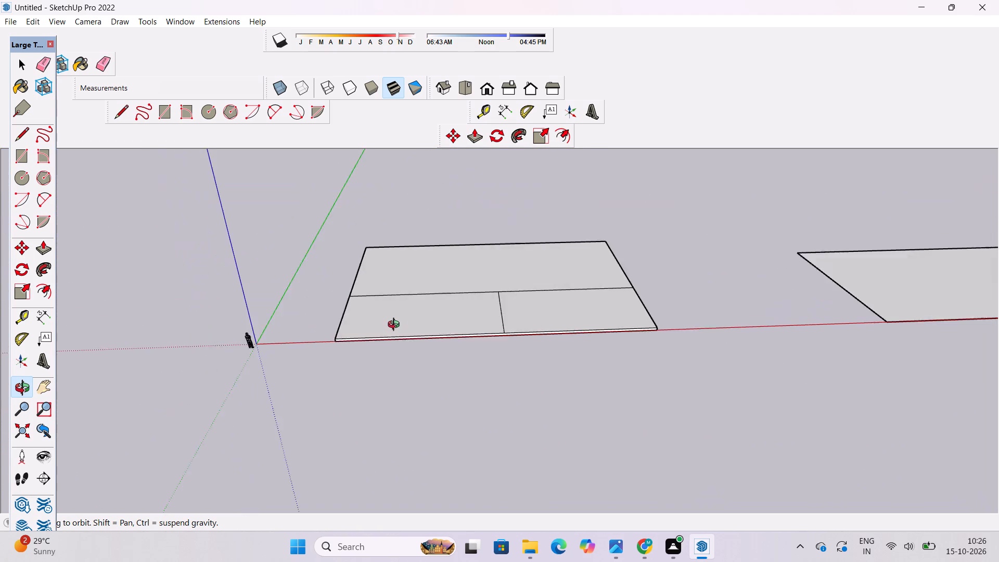
left_click_drag(383, 327, 632, 368)
scroll(473, 417, "up", 4)
left_click_drag(473, 417, 476, 421, "shift")
left_click_drag(476, 422, 461, 388)
left_click_drag(458, 398, 381, 375)
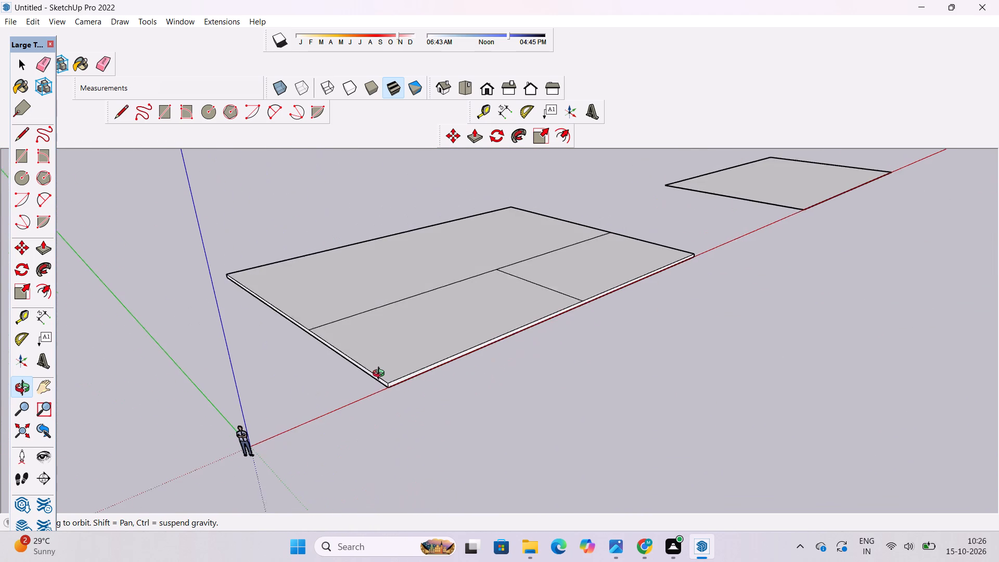
left_click_drag(381, 375, 380, 375)
scroll(382, 373, "down", 2)
left_click_drag(416, 372, 341, 318, "shift")
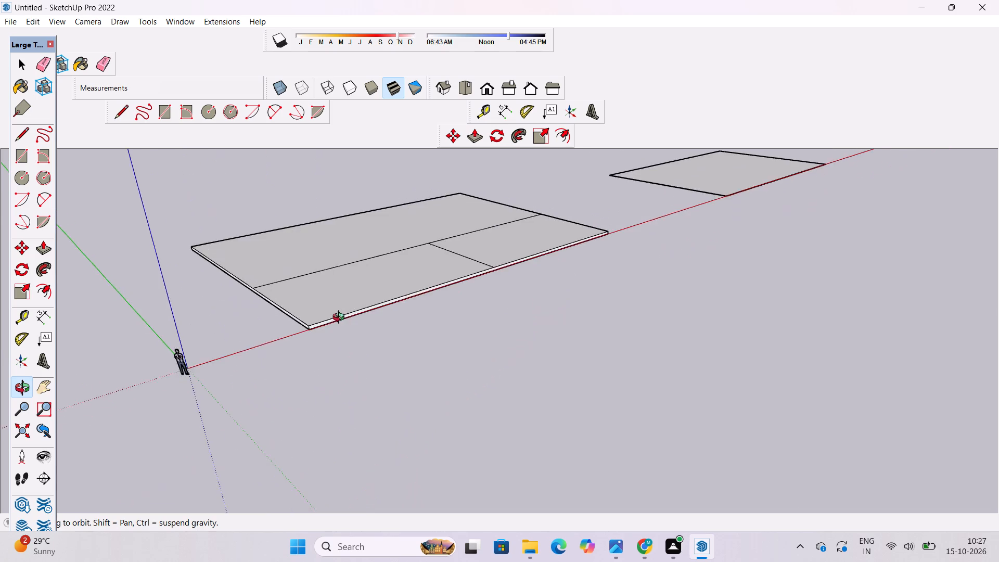
left_click_drag(340, 318, 357, 371)
scroll(285, 356, "down", 3)
left_click_drag(285, 355, 317, 384, "shift")
left_click_drag(285, 384, 324, 321)
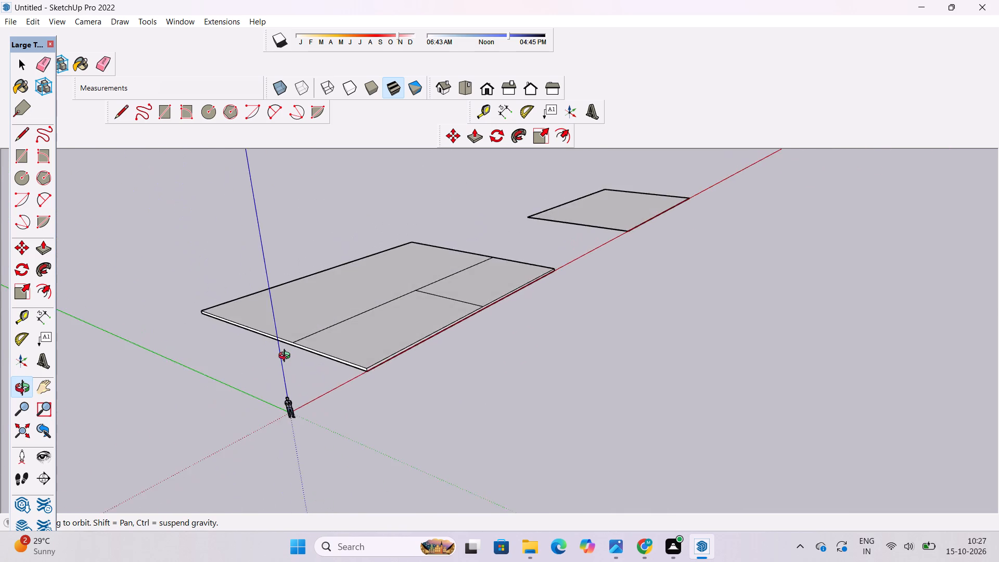
Examine the slab's divided top, side faces and short ends, and the flat copy, from several angles.
scroll(287, 357, "up", 4)
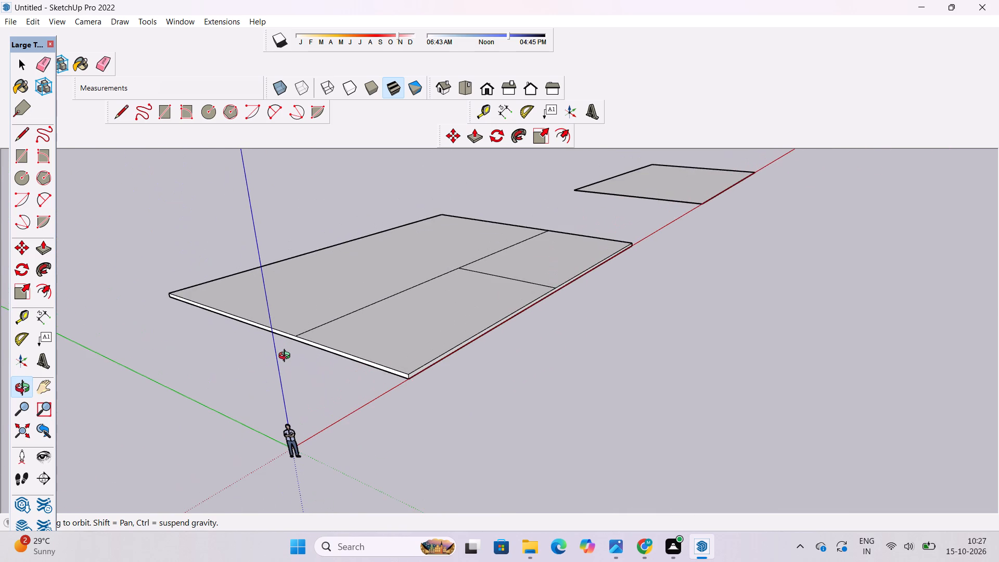
scroll(287, 357, "down", 2)
left_click_drag(284, 374, 240, 401, "shift")
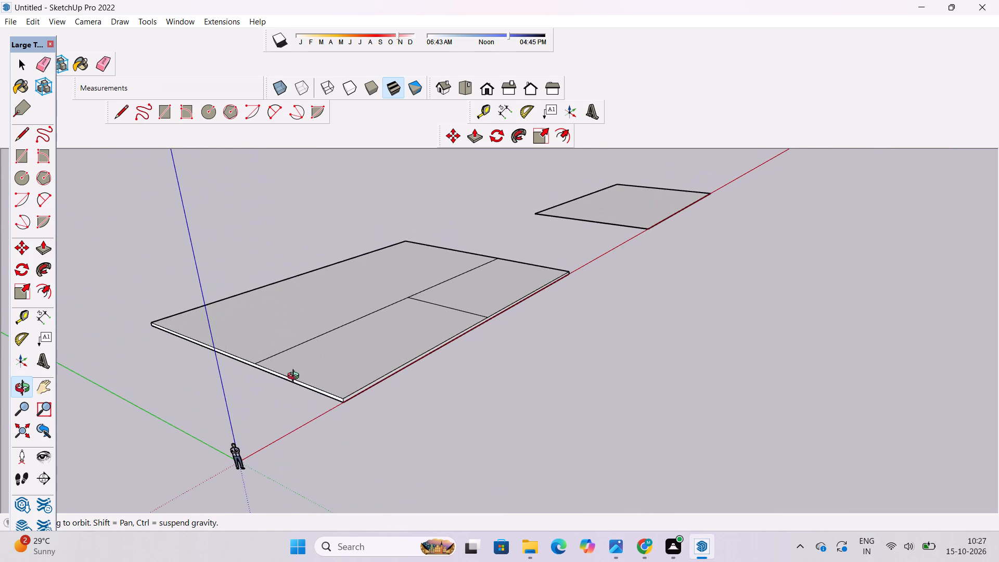
scroll(300, 362, "up", 4)
left_click_drag(300, 364, 300, 373, "shift")
left_click_drag(246, 403, 590, 348)
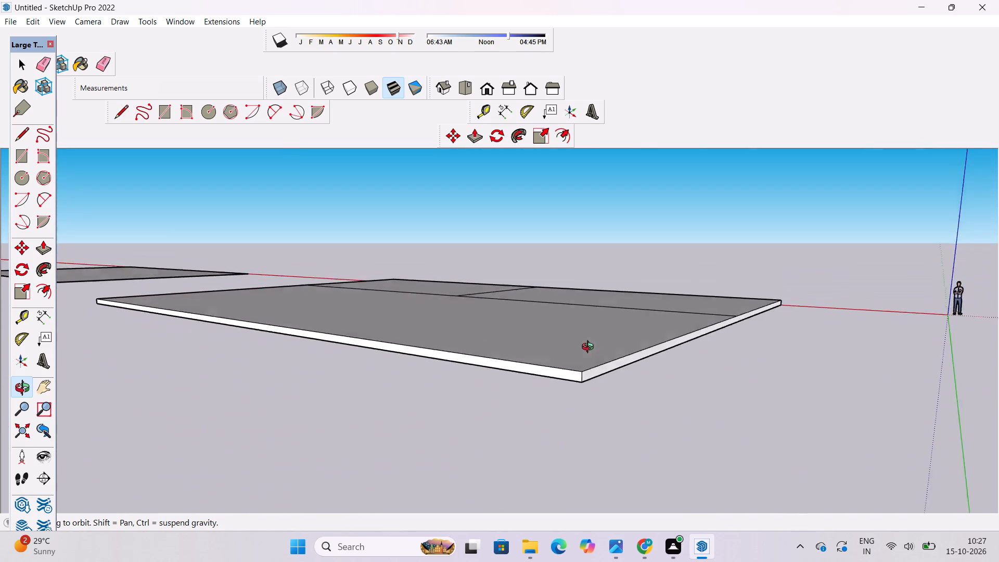
left_click_drag(590, 348, 246, 376)
scroll(299, 336, "down", 5)
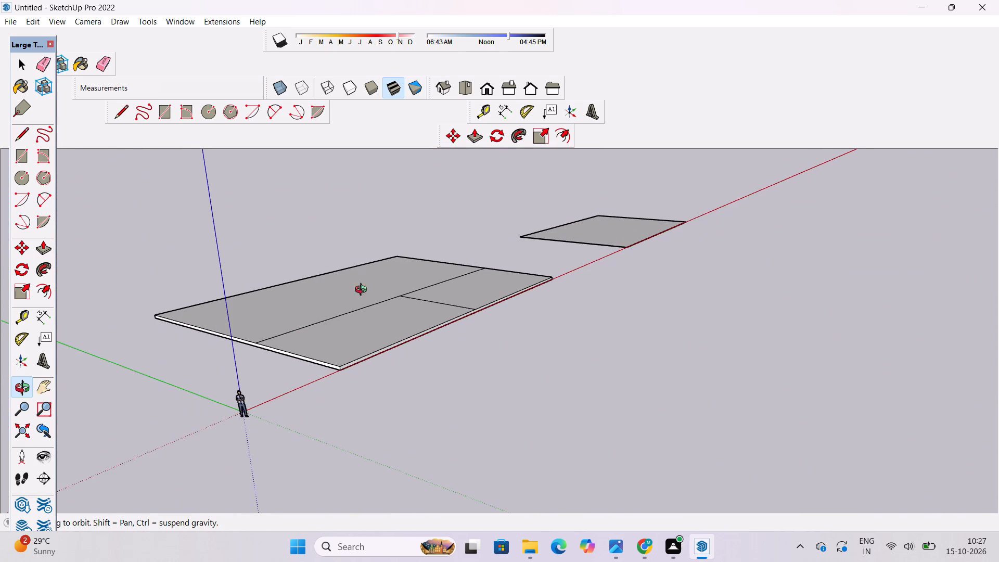
left_click_drag(588, 237, 602, 289, "shift")
left_click_drag(594, 295, 224, 314)
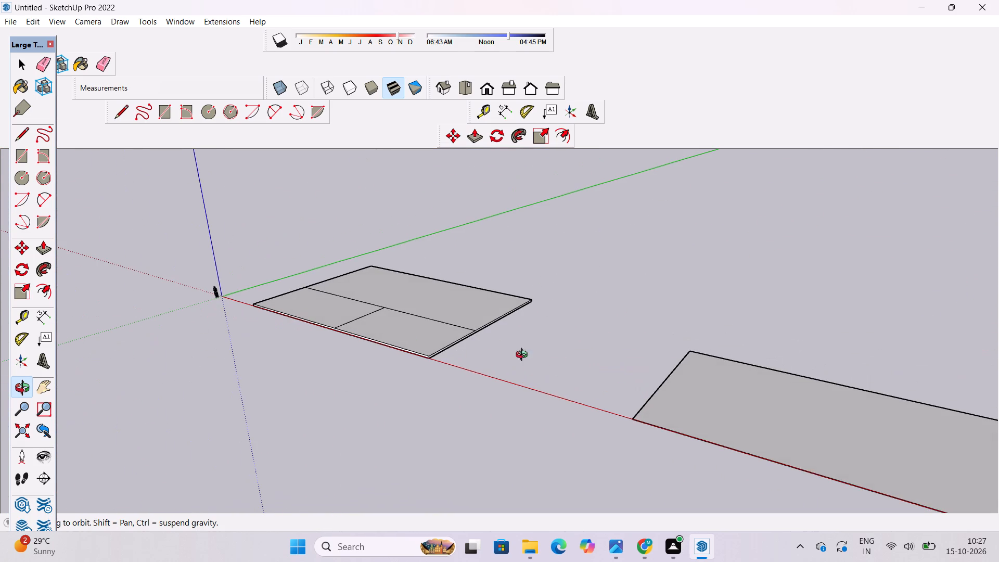
scroll(470, 332, "up", 10)
left_click_drag(466, 343, 468, 359, "shift")
left_click_drag(468, 361, 614, 354)
left_click_drag(518, 358, 623, 292, "shift")
scroll(642, 286, "down", 4)
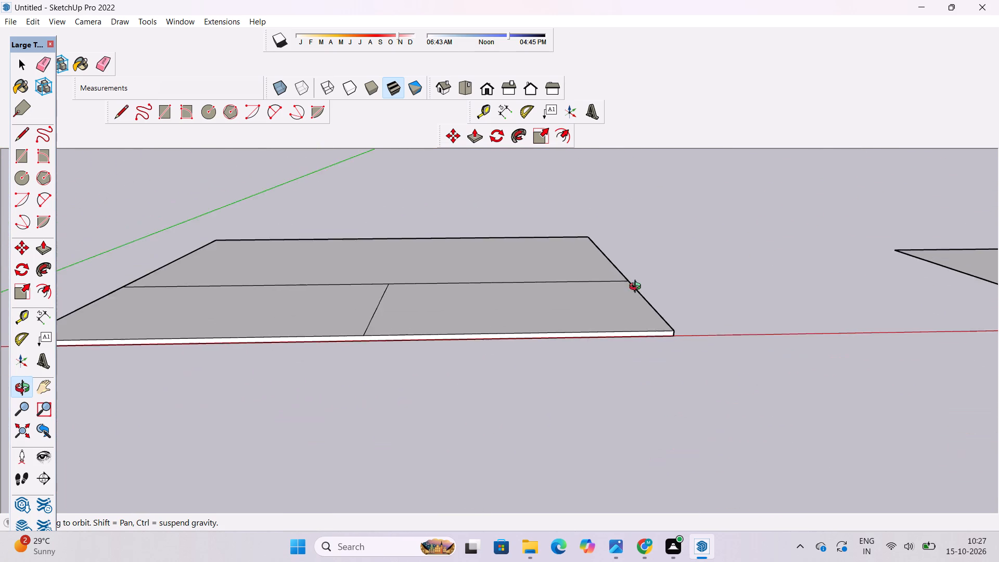
left_click_drag(197, 366, 371, 366)
scroll(452, 303, "down", 6, "shift")
scroll(255, 351, "up", 10, "shift")
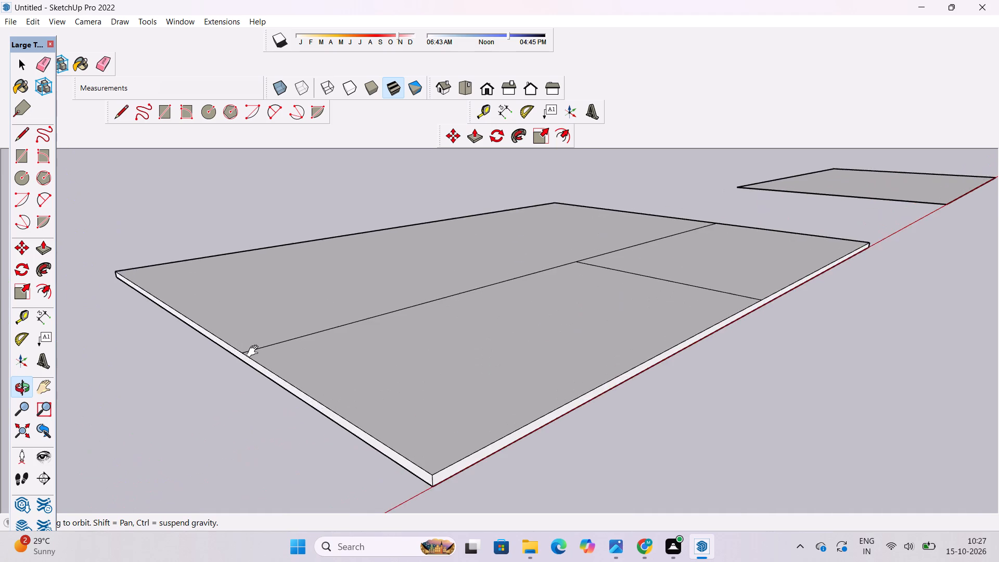
left_click_drag(255, 348, 159, 356, "shift")
scroll(178, 343, "down", 6)
left_click_drag(342, 353, 306, 365)
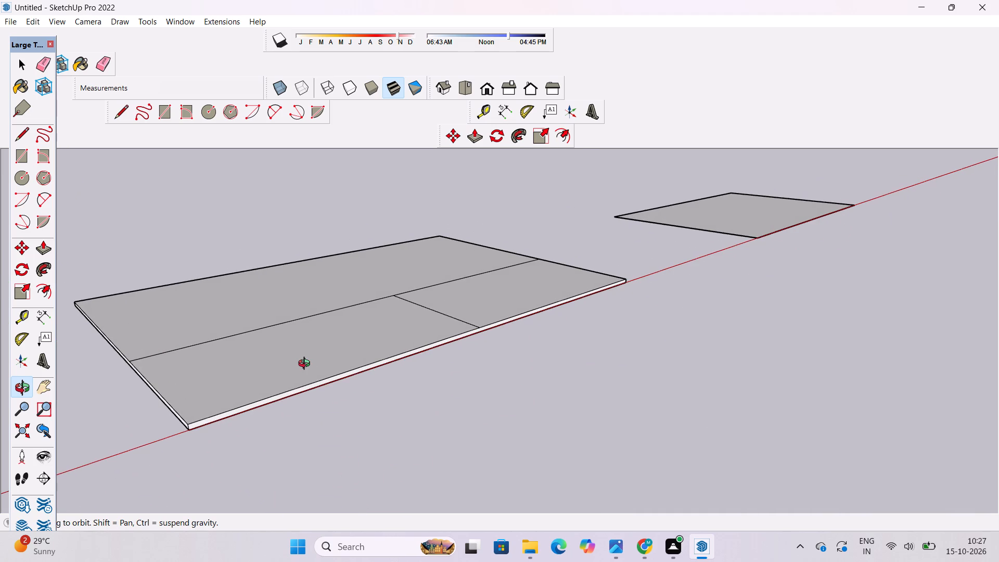
scroll(305, 365, "down", 2)
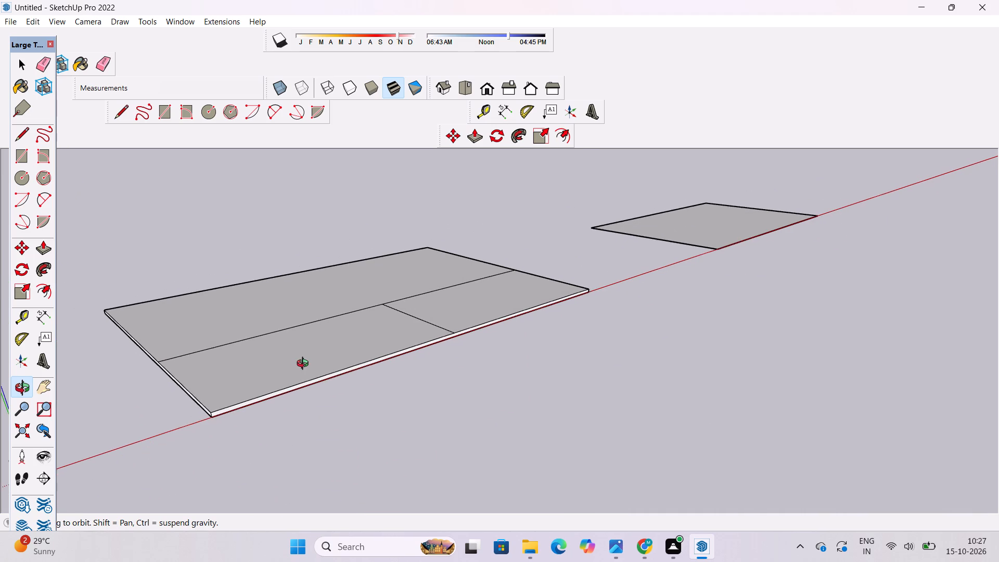
scroll(305, 365, "up", 1)
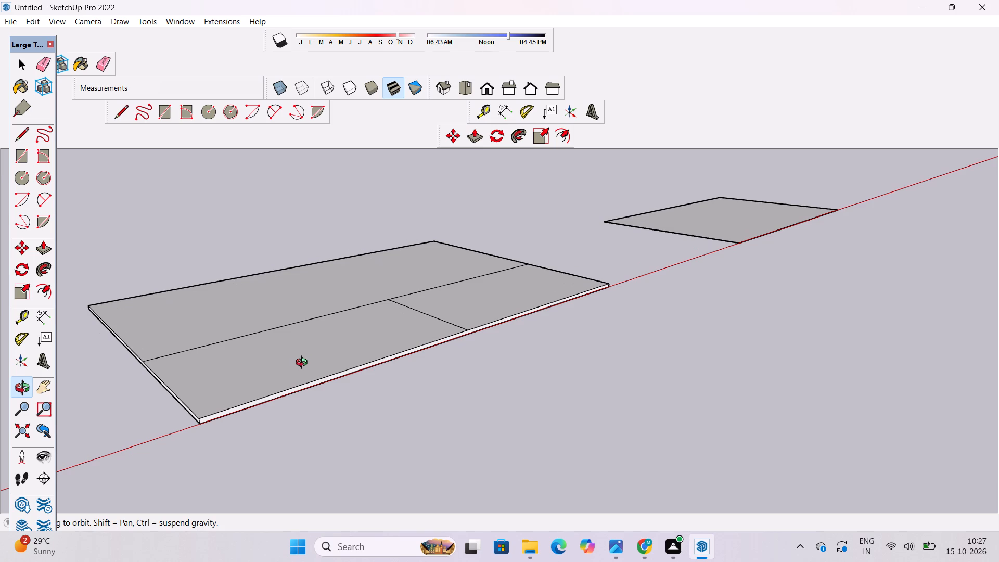
scroll(304, 364, "down", 3)
left_click_drag(304, 364, 306, 351, "shift")
left_click_drag(306, 351, 302, 353)
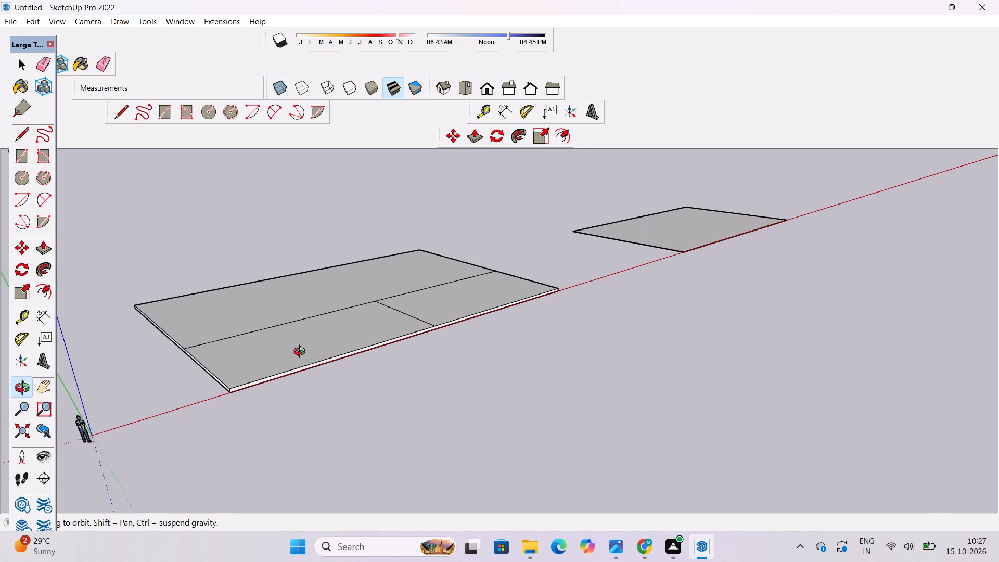
left_click_drag(302, 353, 288, 353)
left_click_drag(288, 353, 302, 365)
left_click_drag(302, 365, 246, 382)
left_click_drag(249, 382, 223, 422)
scroll(292, 338, "up", 5)
left_click_drag(302, 351, 309, 364, "shift")
left_click_drag(304, 366, 266, 371)
left_click_drag(264, 371, 264, 378, "shift")
left_click_drag(264, 378, 251, 378)
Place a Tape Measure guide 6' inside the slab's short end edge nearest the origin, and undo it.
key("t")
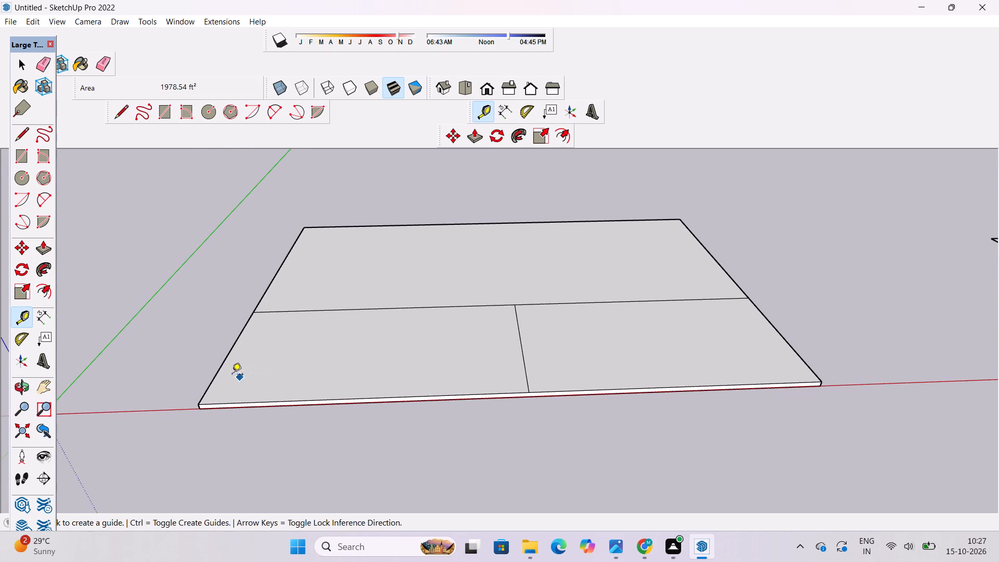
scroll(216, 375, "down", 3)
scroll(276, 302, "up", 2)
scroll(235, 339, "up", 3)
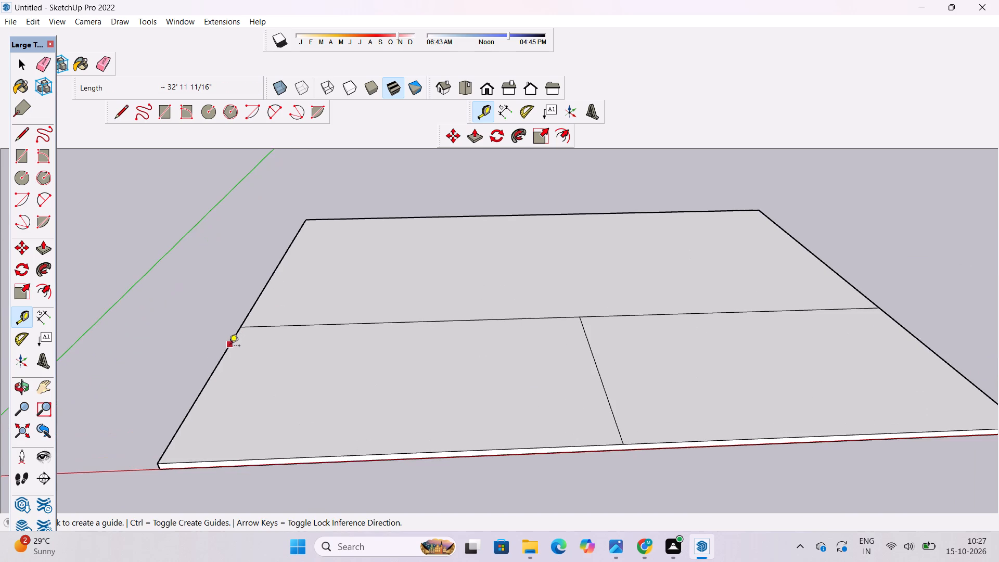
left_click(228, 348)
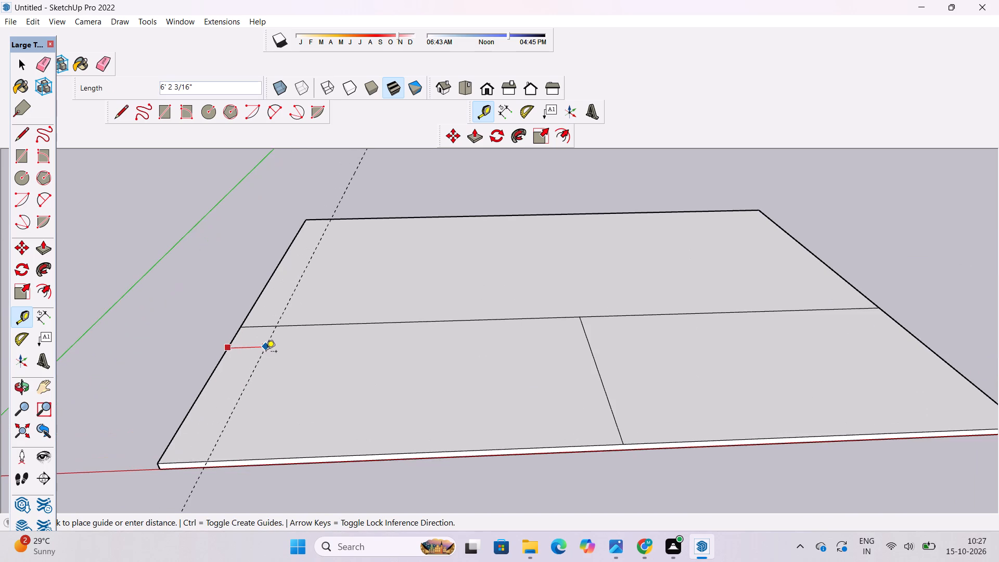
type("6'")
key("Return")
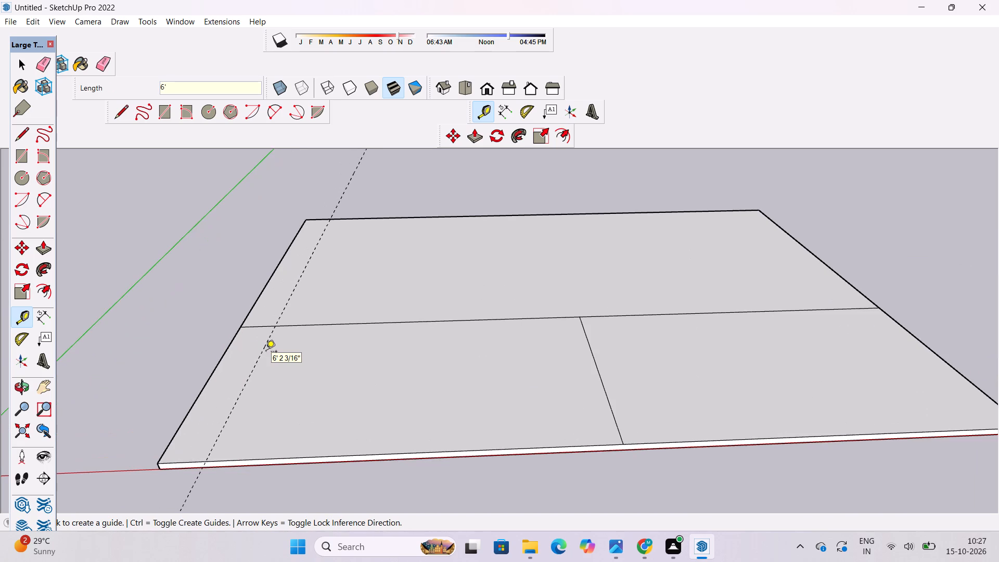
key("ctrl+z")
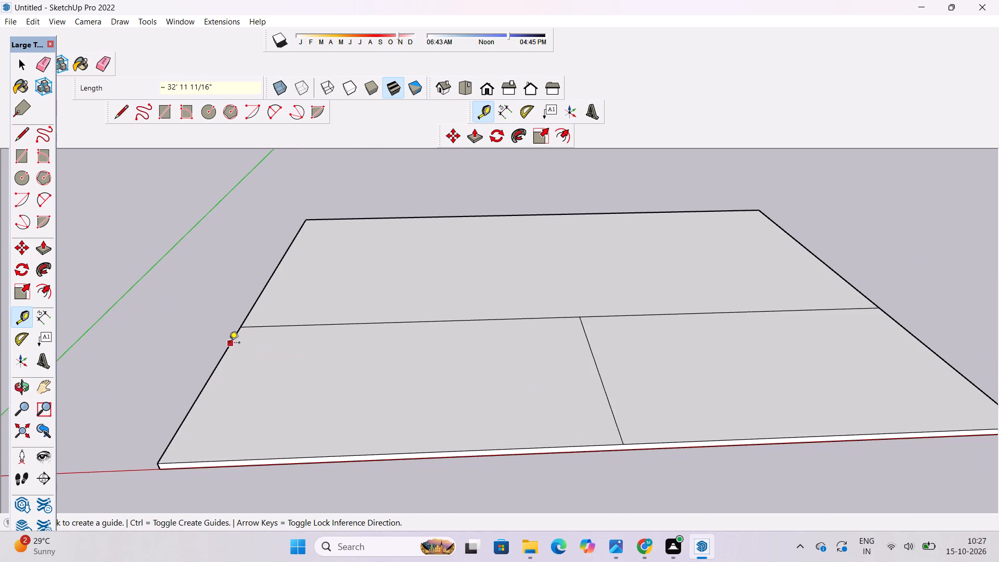
Place a guide 4' inside the slab's short end edge nearest the origin, parallel to that edge.
left_click(229, 343)
type("4'")
key("Return")
Place a guide 3' inside the slab's short end edge facing the flat copy, parallel to that edge.
scroll(199, 358, "down", 6)
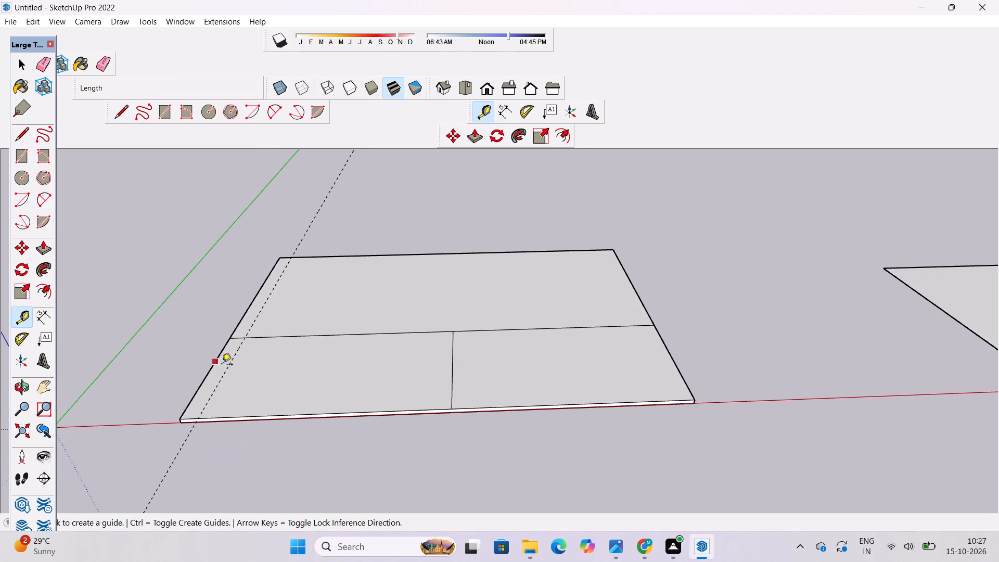
scroll(381, 377, "down", 4)
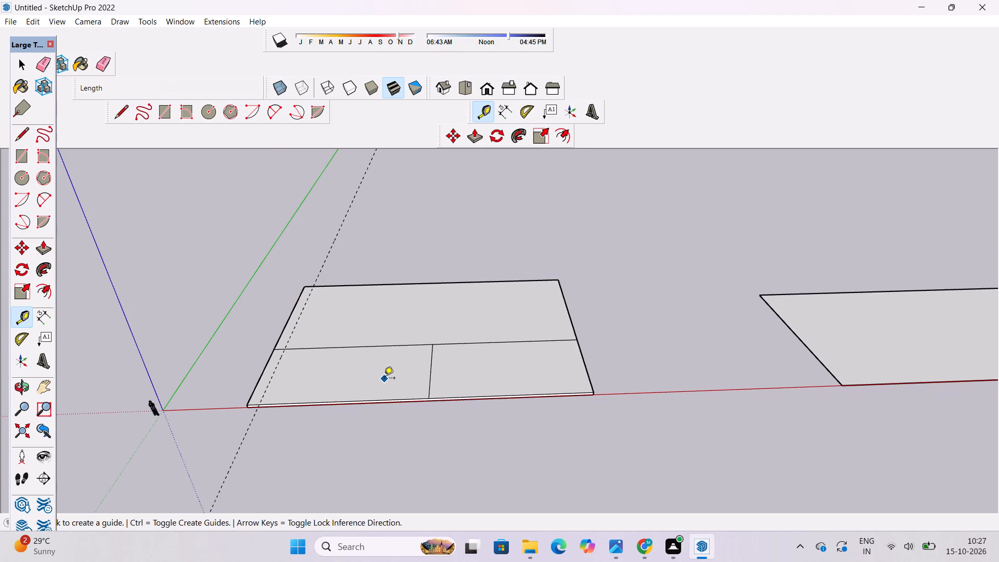
scroll(384, 382, "down", 3)
scroll(535, 331, "up", 3)
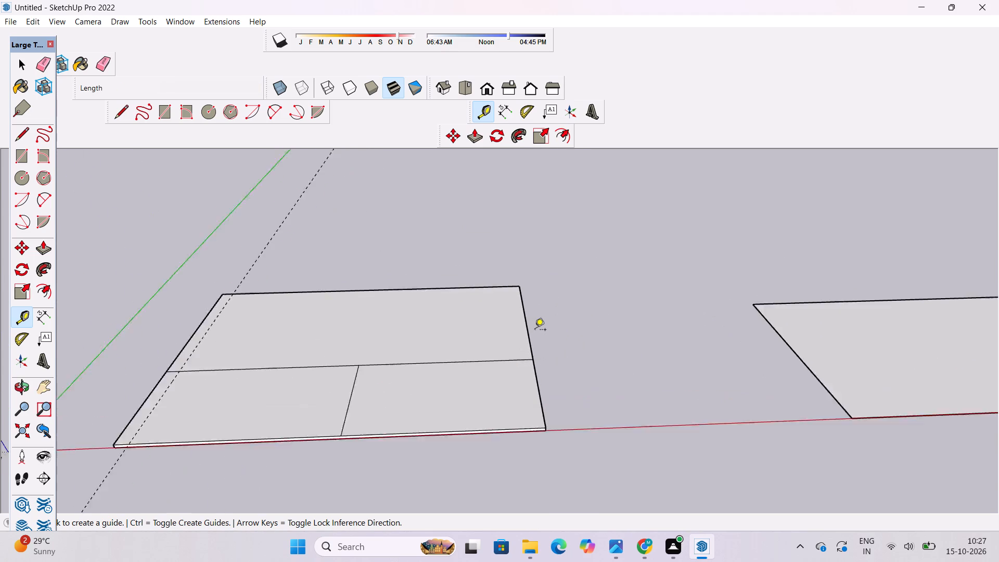
scroll(535, 330, "up", 7)
left_click(527, 349)
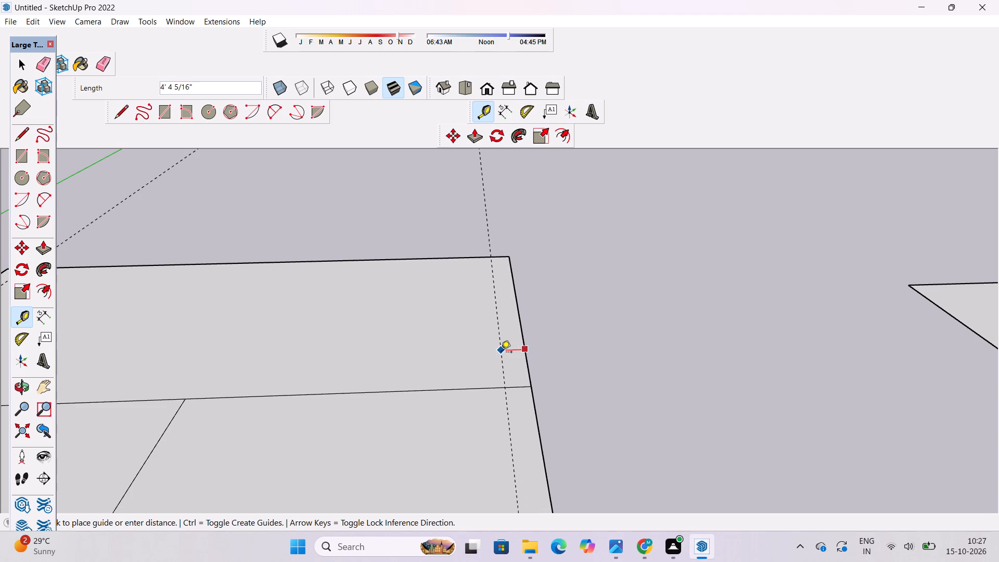
type("3'")
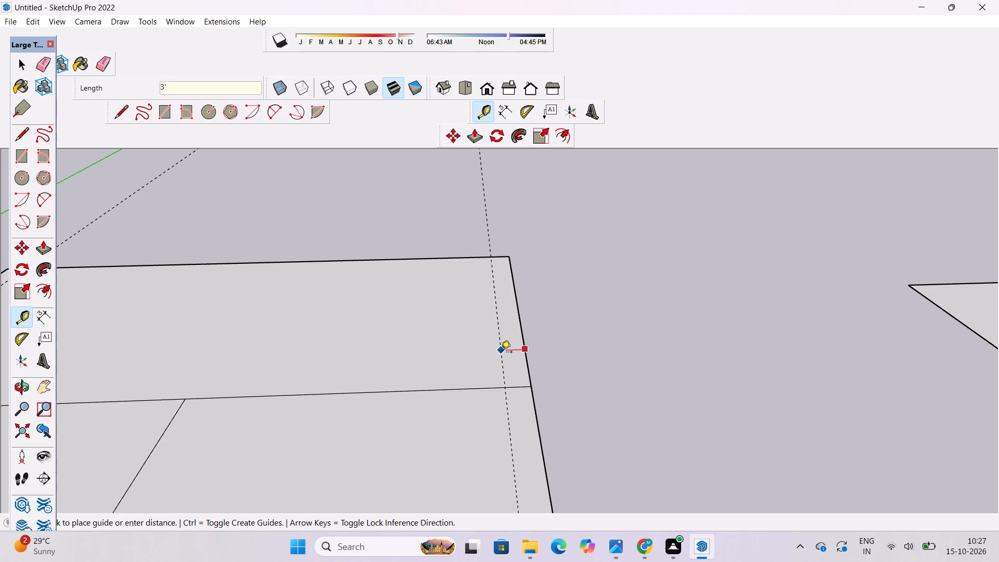
key("Return")
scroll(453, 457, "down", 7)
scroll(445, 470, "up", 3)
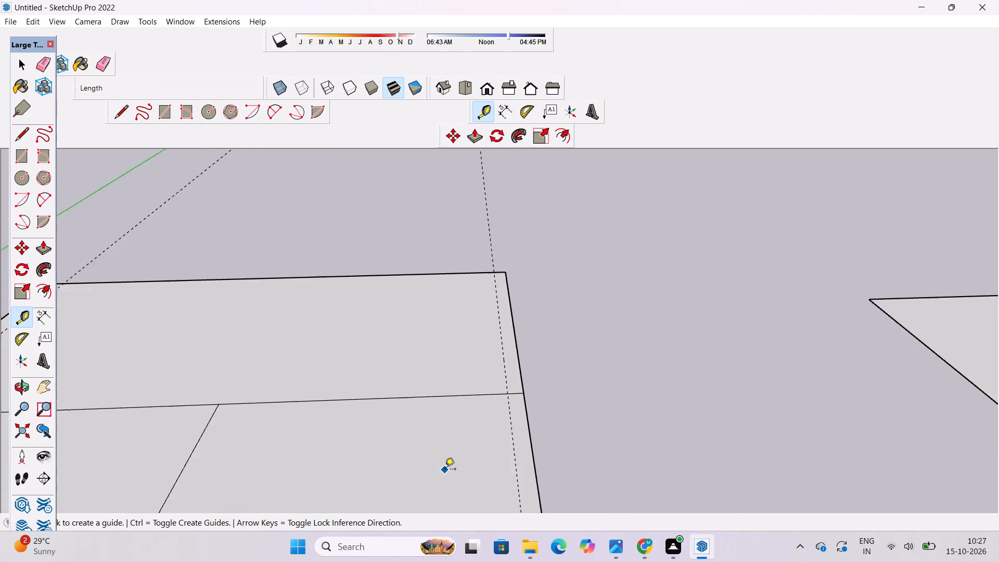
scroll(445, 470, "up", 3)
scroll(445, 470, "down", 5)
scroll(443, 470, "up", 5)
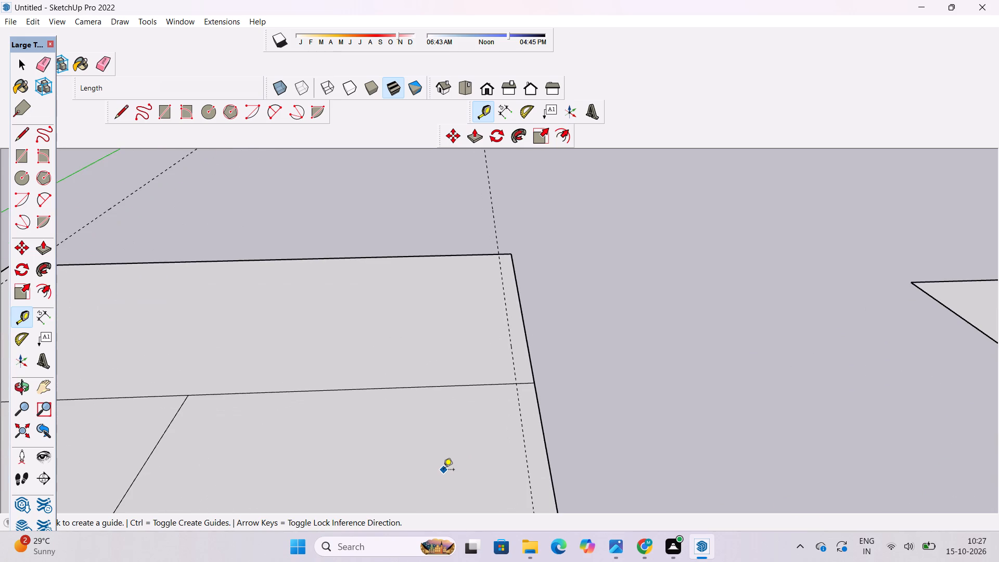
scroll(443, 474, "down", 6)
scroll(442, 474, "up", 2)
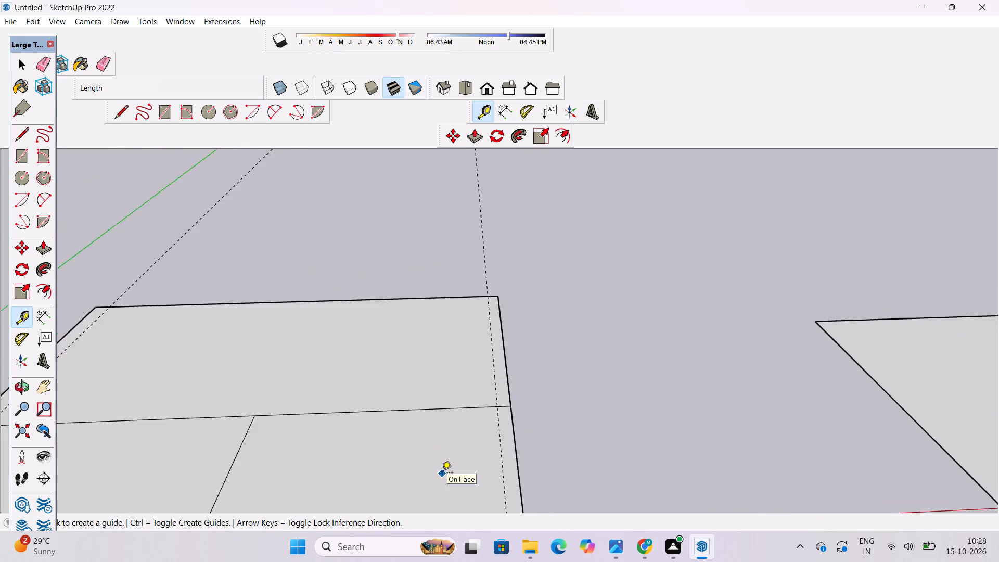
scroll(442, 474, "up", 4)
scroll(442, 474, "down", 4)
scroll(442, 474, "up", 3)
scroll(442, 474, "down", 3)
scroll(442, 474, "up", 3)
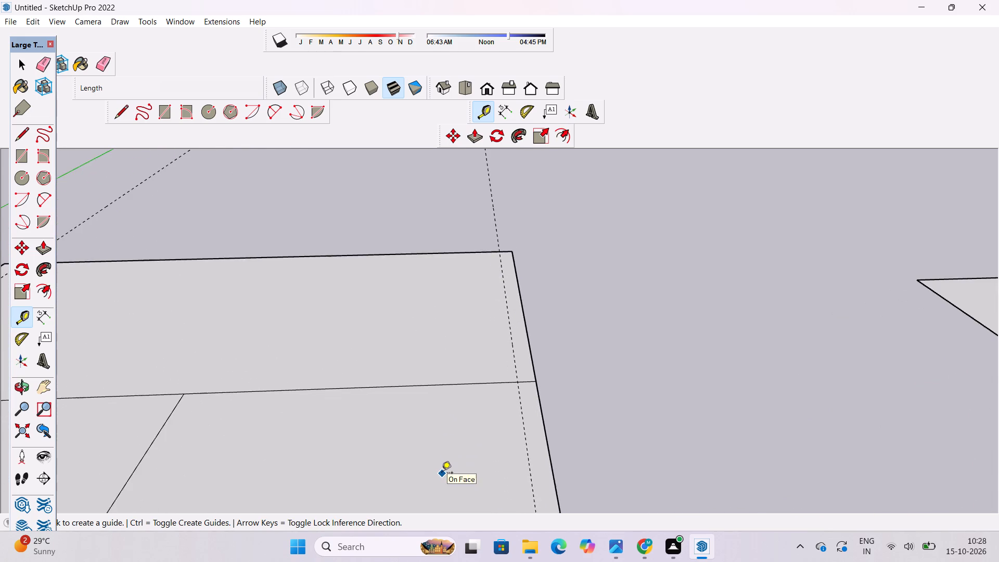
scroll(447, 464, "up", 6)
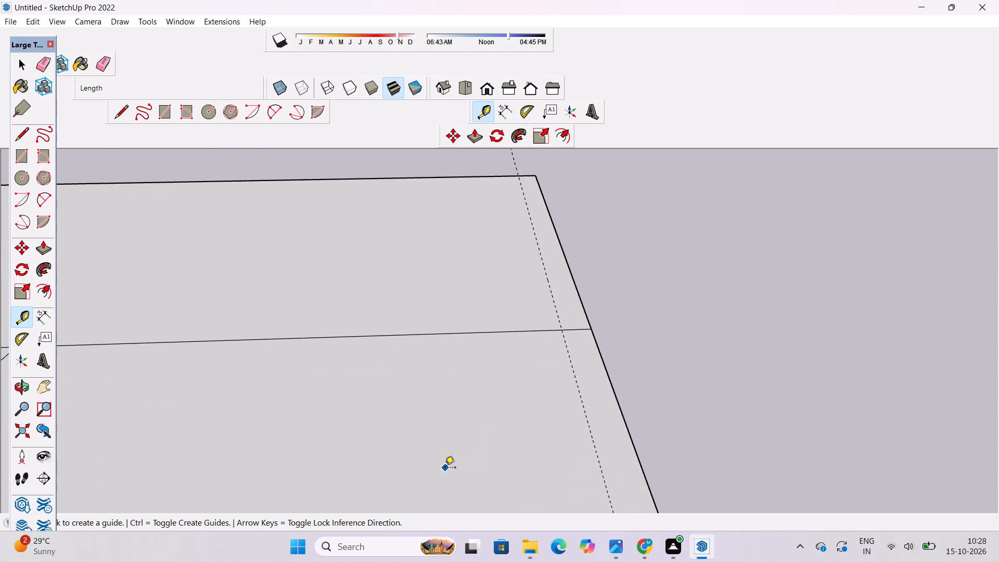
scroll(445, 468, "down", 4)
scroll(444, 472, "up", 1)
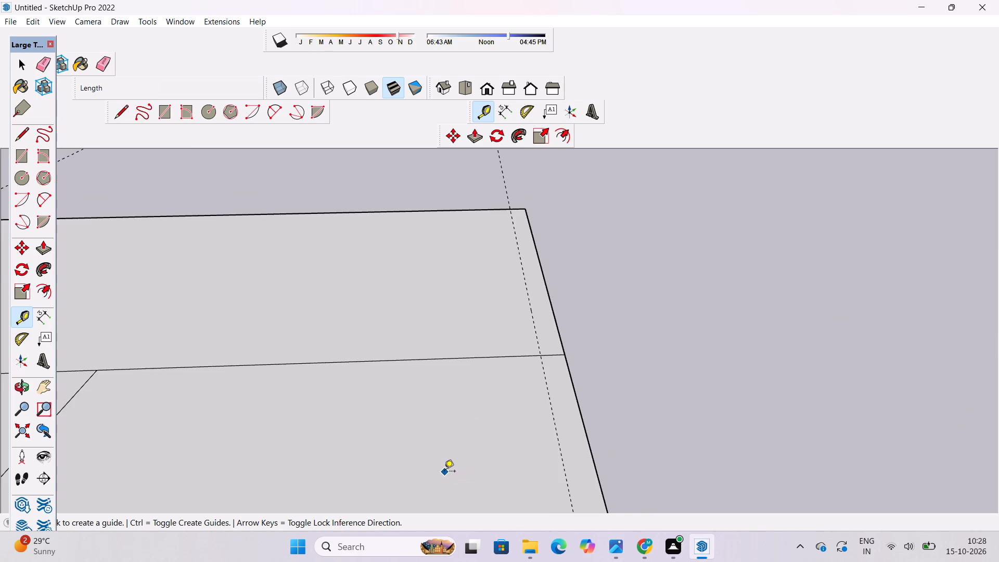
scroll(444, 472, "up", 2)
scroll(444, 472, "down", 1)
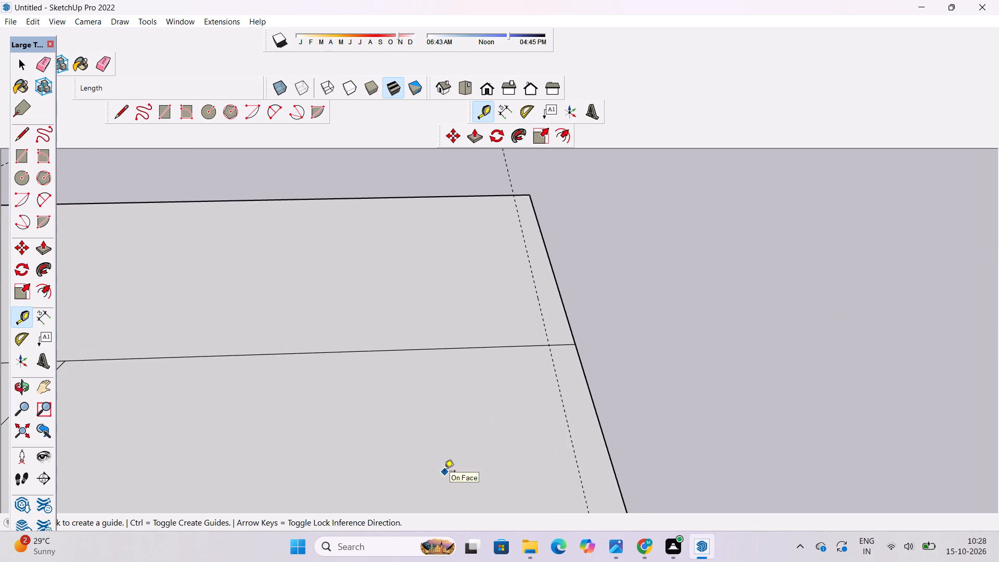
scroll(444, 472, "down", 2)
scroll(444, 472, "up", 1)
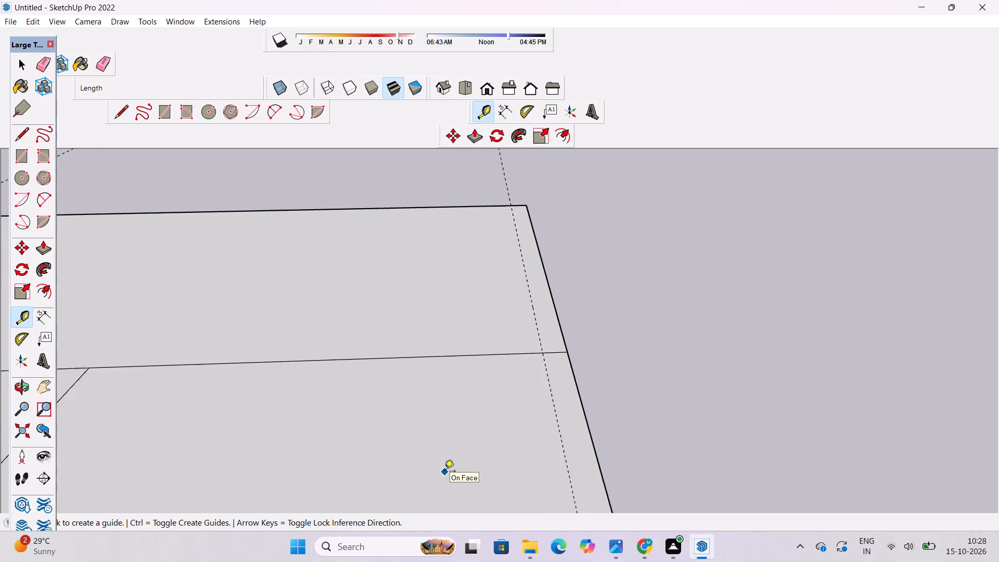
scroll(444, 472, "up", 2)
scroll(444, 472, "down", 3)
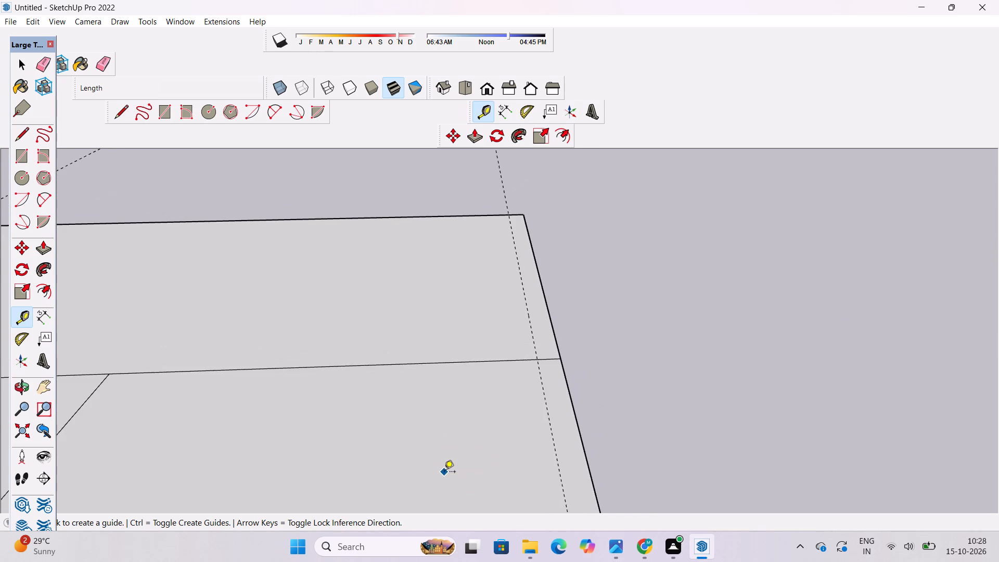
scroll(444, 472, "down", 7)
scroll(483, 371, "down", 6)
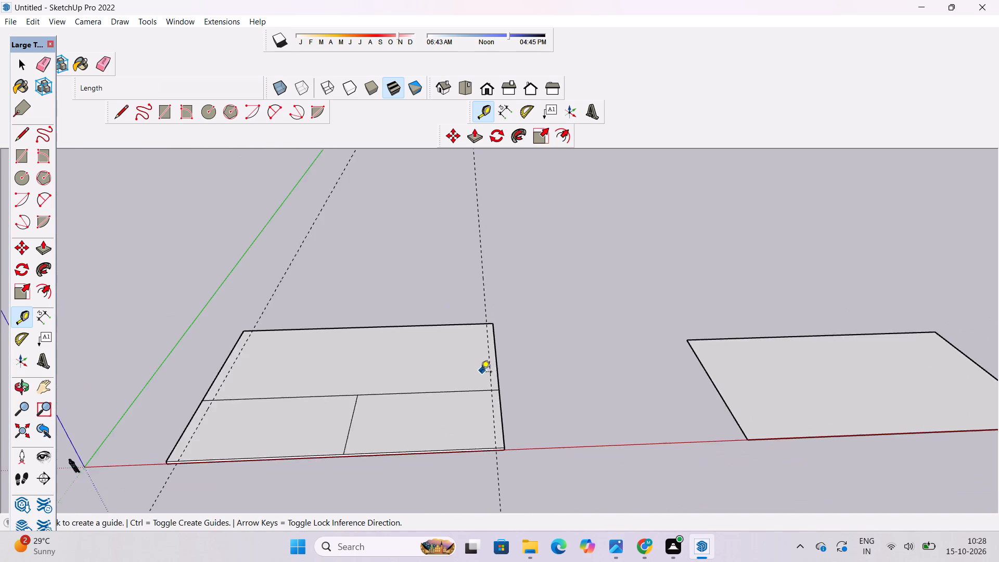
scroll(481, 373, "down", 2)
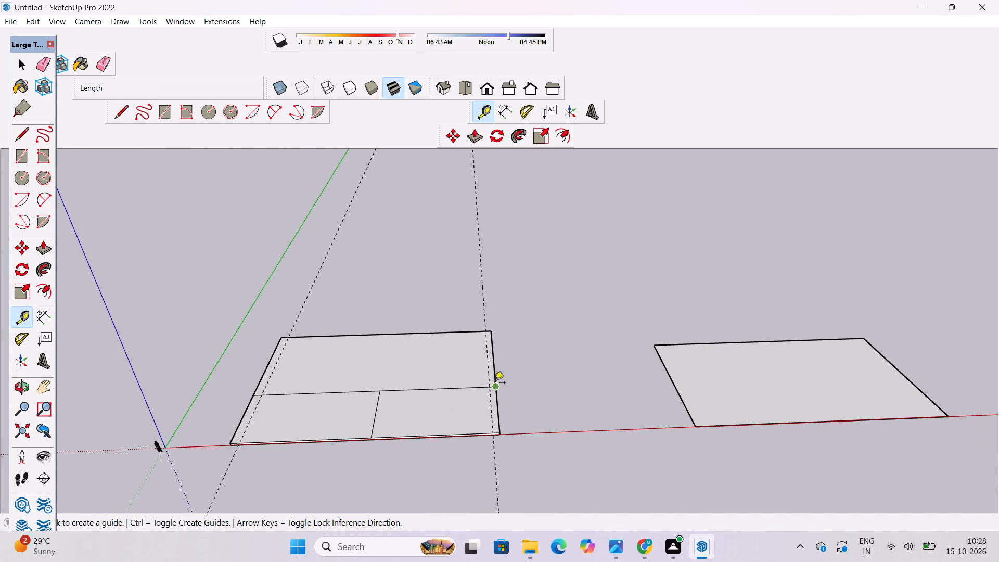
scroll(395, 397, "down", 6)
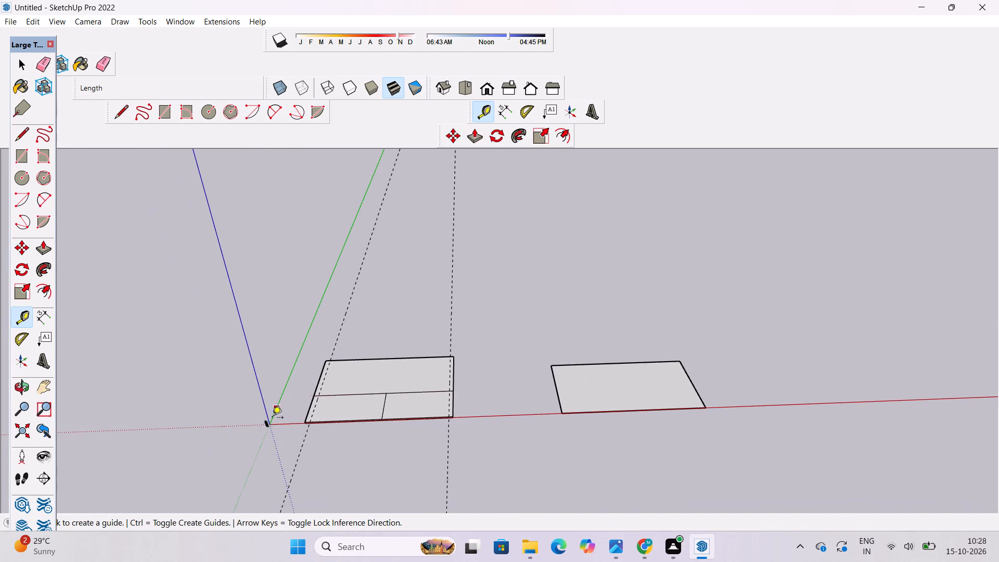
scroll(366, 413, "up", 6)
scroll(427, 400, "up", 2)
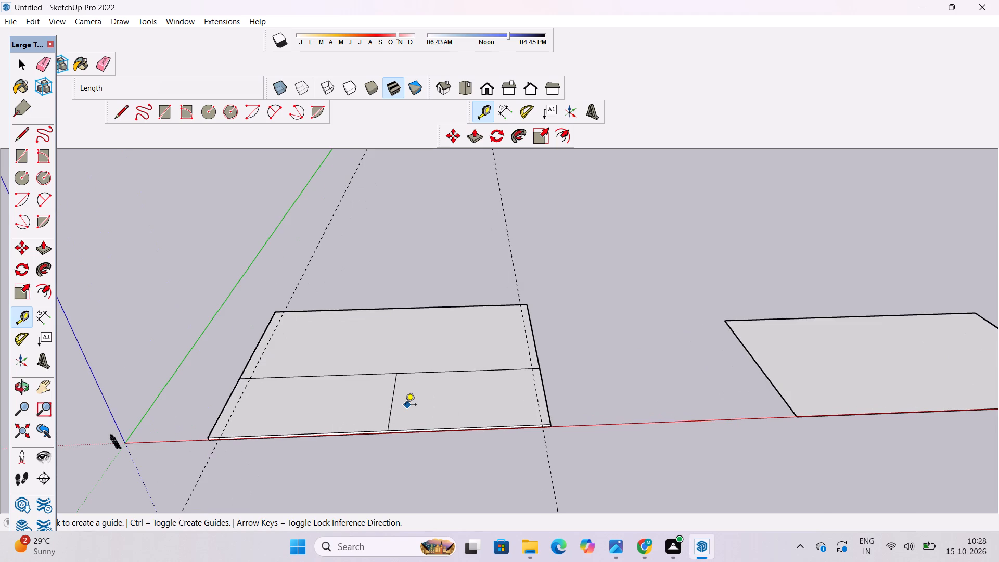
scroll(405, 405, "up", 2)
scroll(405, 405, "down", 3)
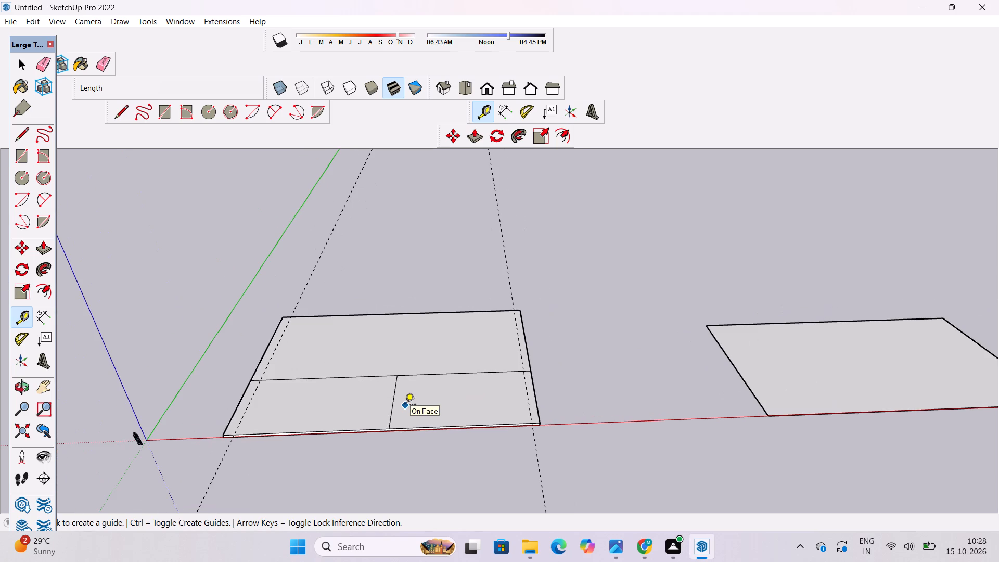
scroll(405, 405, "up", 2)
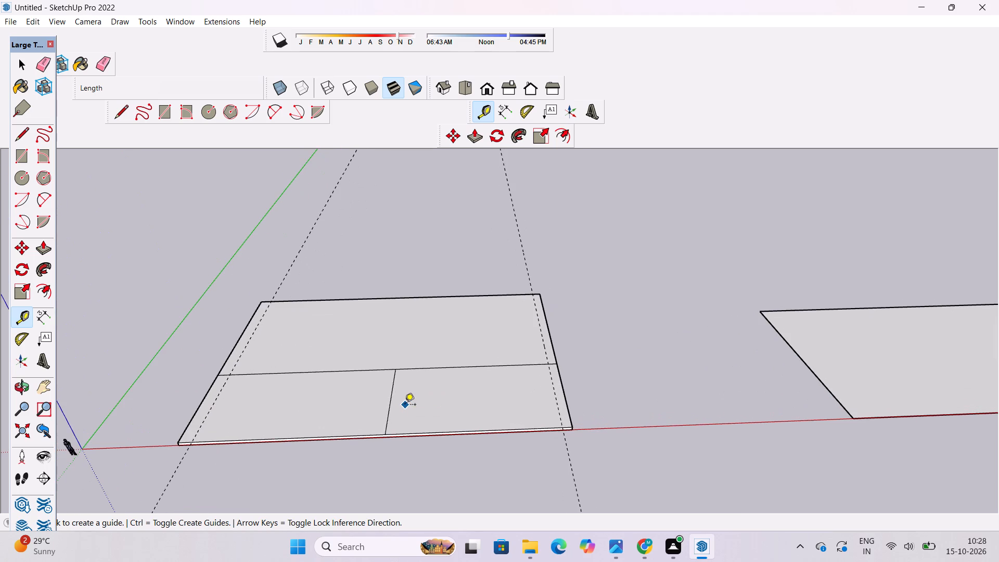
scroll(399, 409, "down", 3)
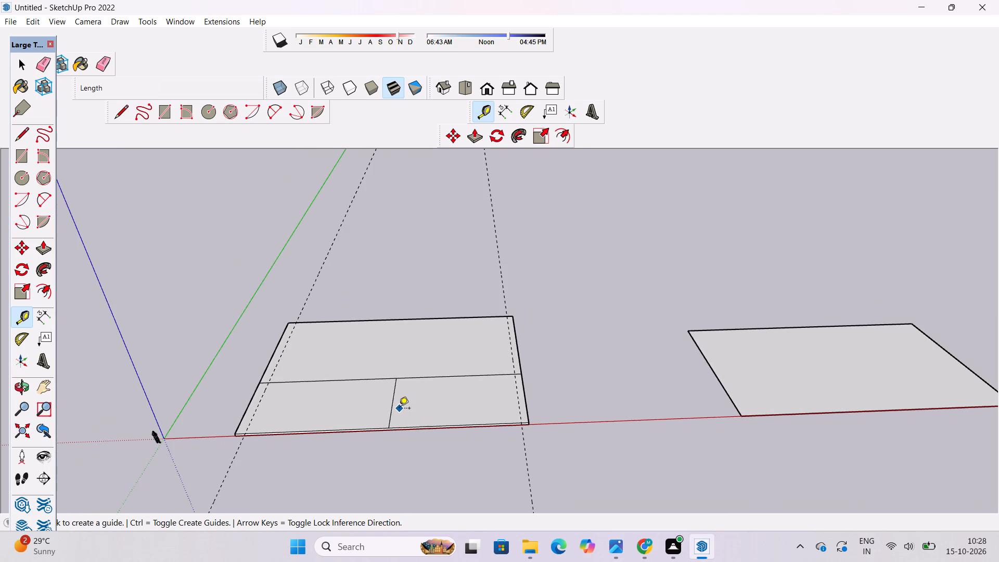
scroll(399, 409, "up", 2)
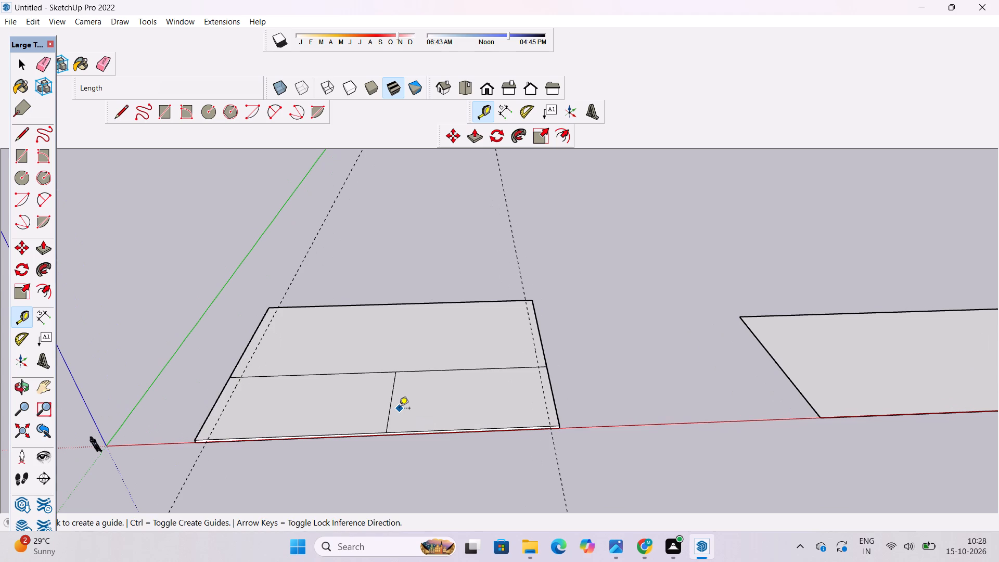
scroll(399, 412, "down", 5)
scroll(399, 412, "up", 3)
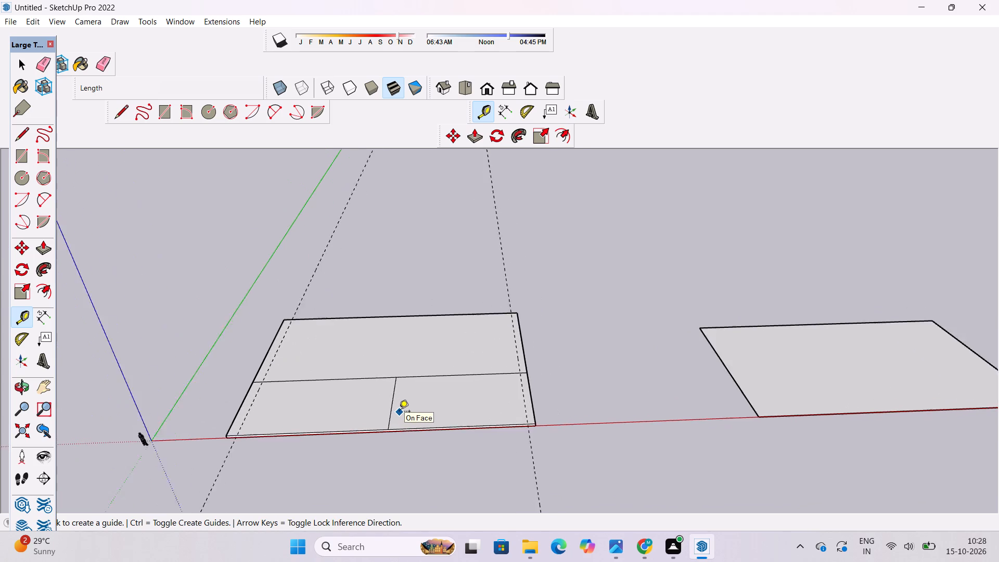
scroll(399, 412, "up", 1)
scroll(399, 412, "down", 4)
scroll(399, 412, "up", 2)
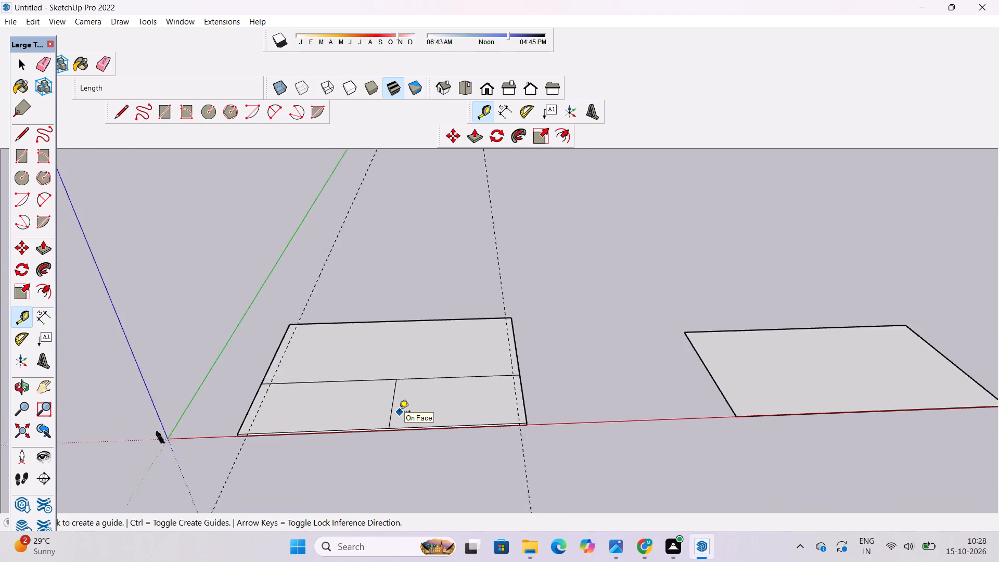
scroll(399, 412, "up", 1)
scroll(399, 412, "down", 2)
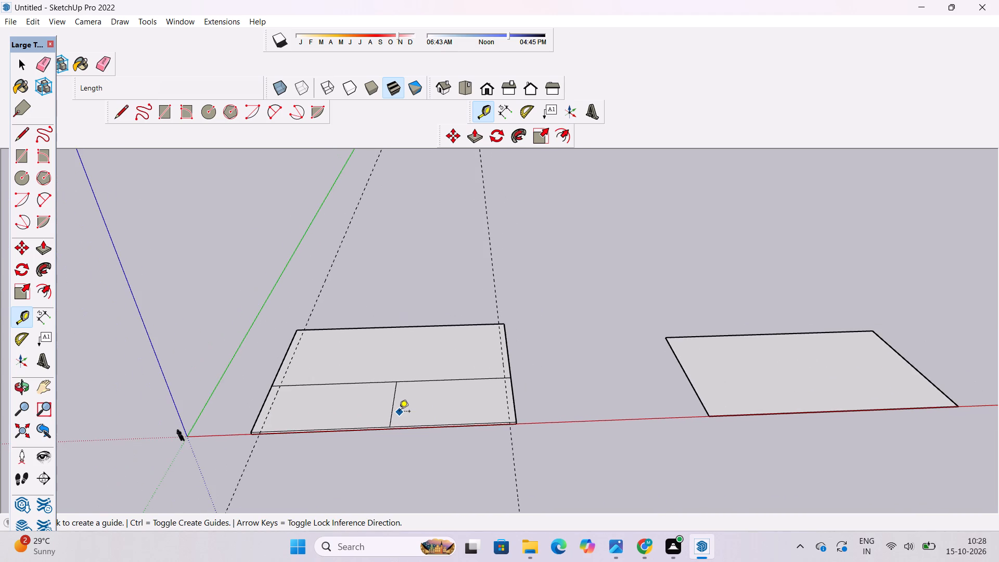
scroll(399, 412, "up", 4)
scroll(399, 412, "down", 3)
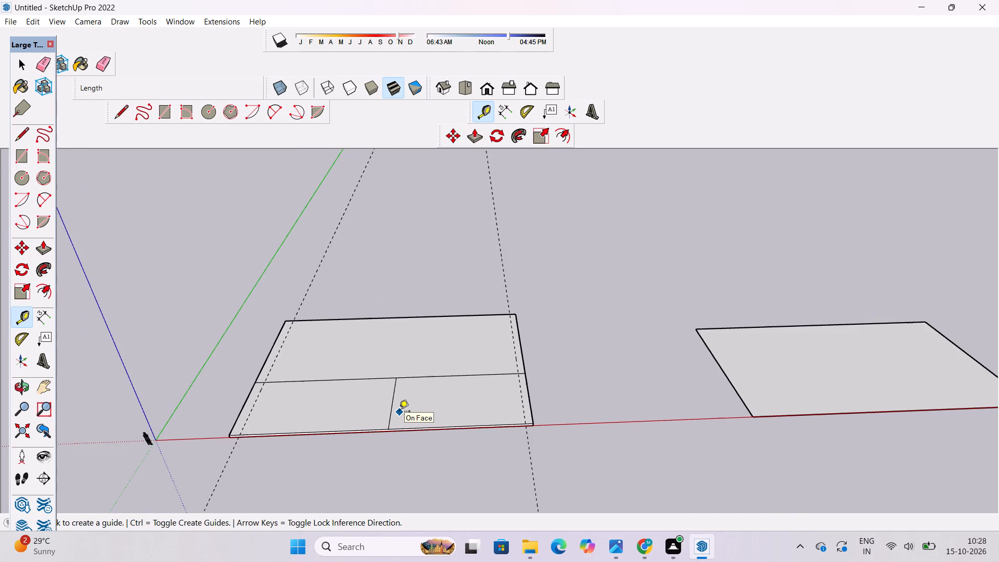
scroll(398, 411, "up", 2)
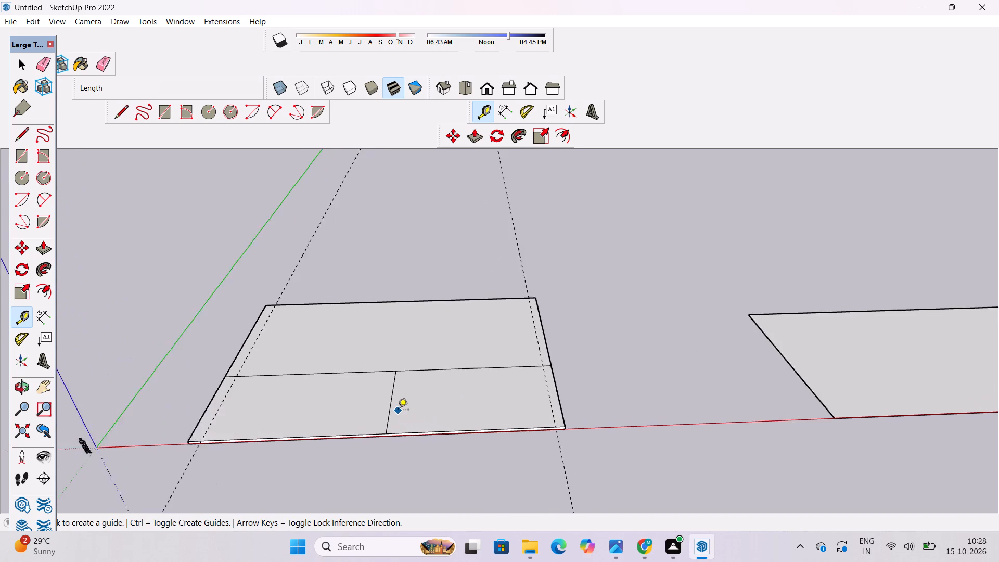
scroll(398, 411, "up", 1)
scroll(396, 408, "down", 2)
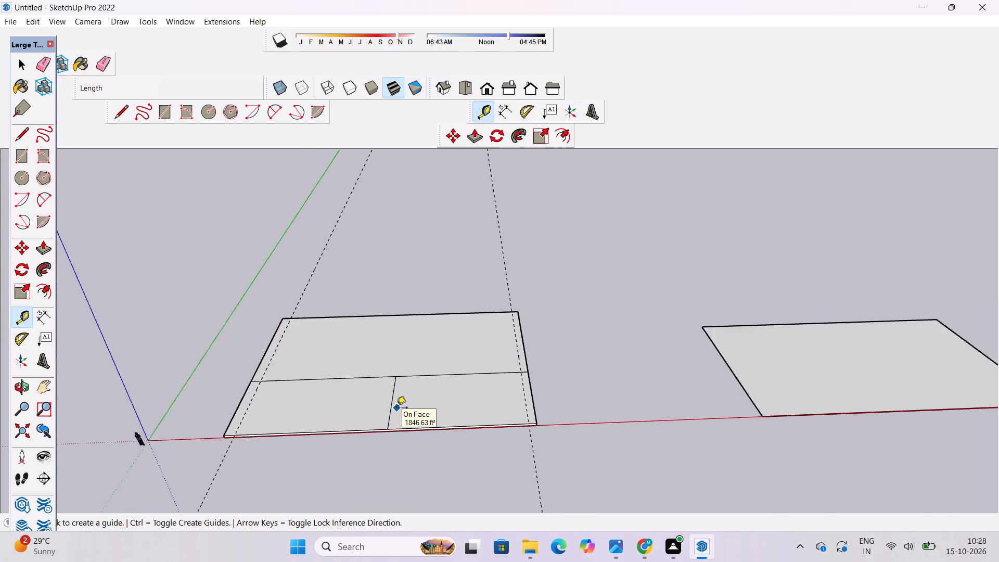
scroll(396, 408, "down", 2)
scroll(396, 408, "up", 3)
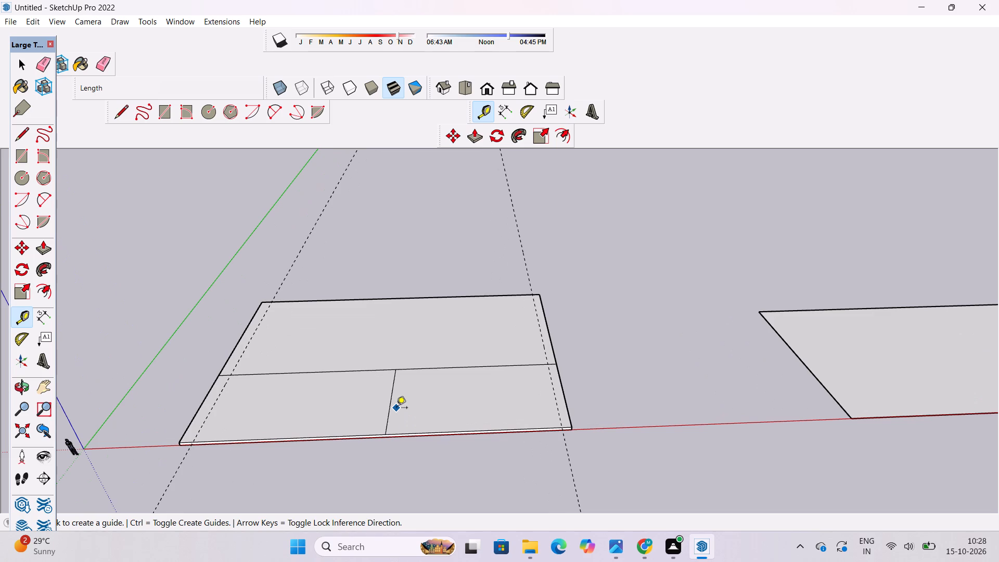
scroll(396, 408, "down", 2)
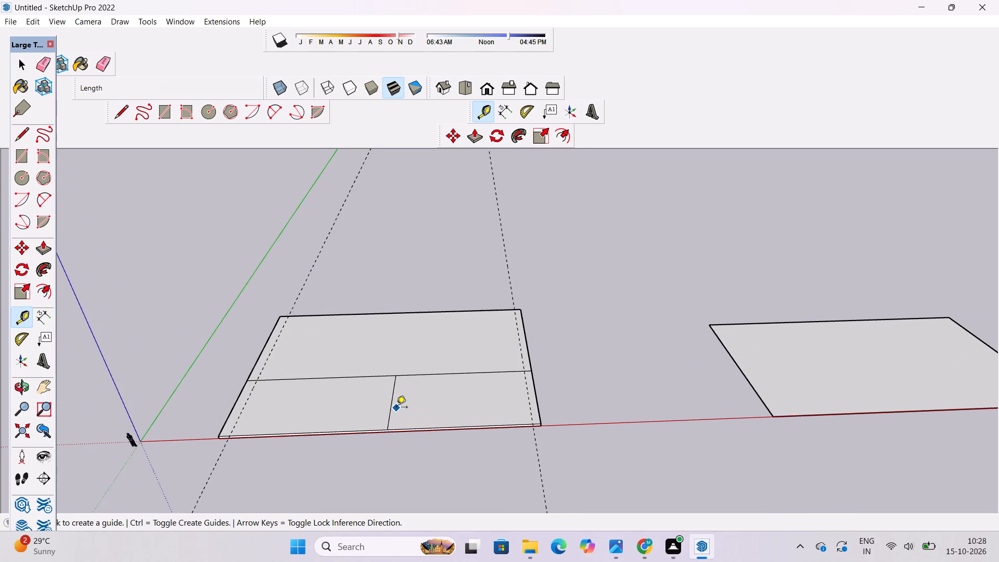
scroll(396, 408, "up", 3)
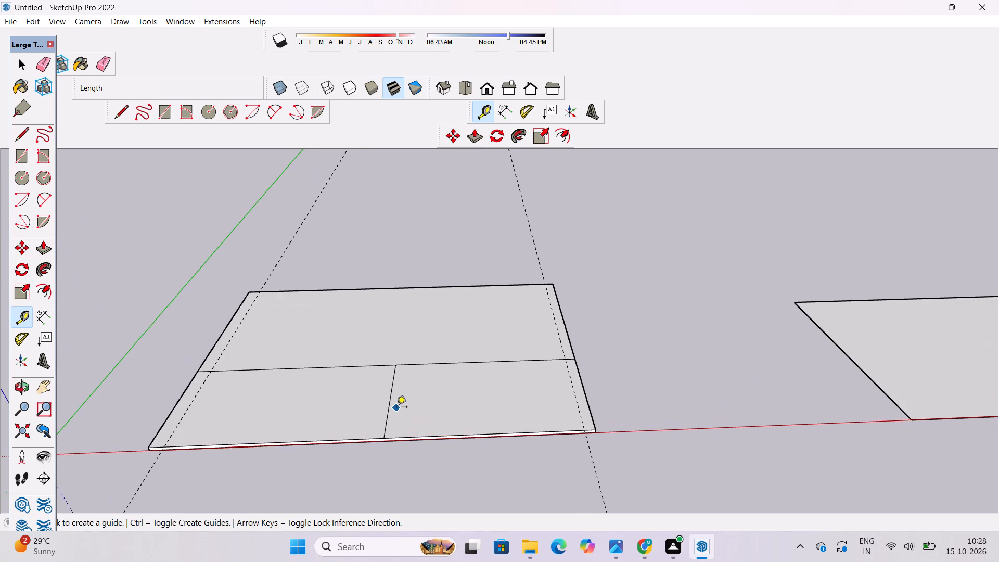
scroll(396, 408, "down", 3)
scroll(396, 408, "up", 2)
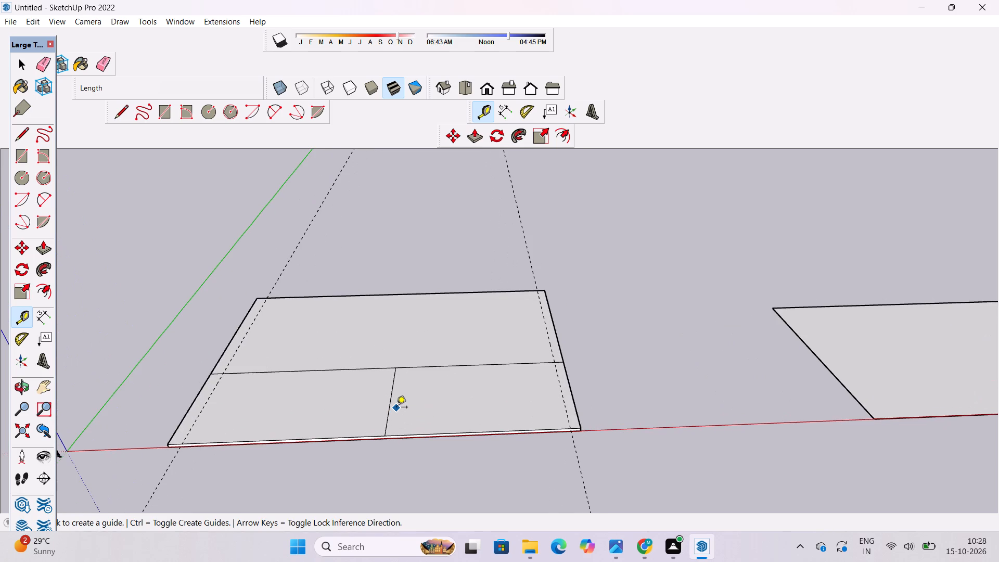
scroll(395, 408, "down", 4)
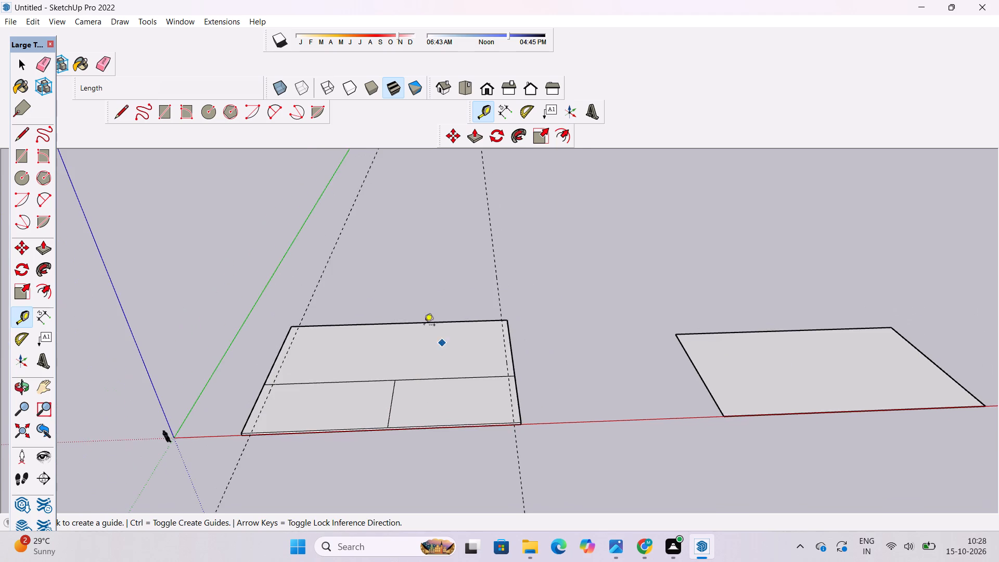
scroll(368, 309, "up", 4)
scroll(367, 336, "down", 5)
Draw a line about 33' long over the 3' guide, from the slab's lengthwise dividing line to the top edge along the red axis.
key("space")
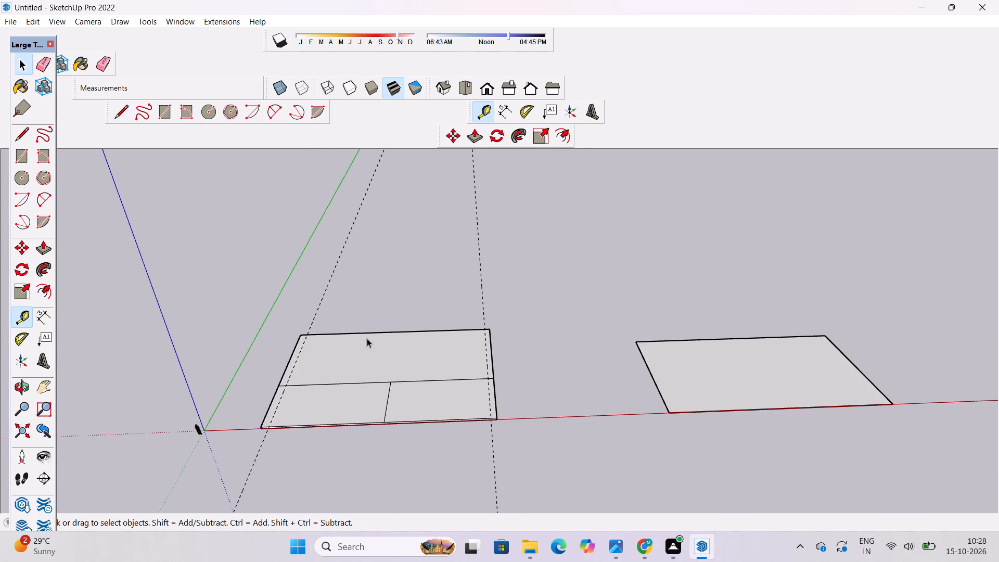
type("o")
left_click_drag(484, 408, 482, 454)
scroll(489, 425, "up", 10)
left_click_drag(480, 396, 476, 387, "shift")
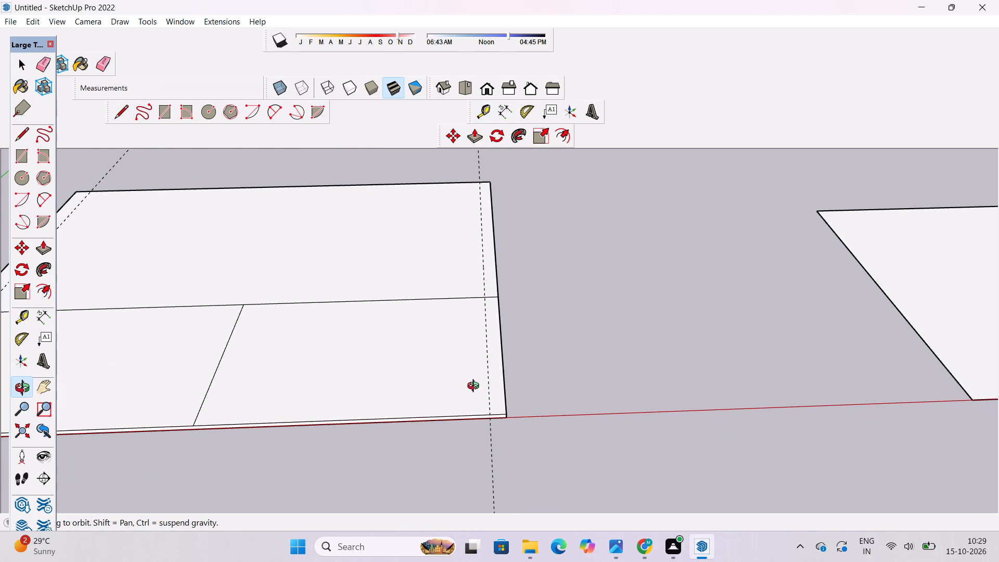
left_click(476, 387)
scroll(476, 389, "down", 3)
left_click_drag(476, 389, 476, 400, "shift")
left_click_drag(476, 415, 481, 439)
scroll(490, 411, "up", 3)
left_click_drag(489, 407, 495, 416, "shift")
key("l")
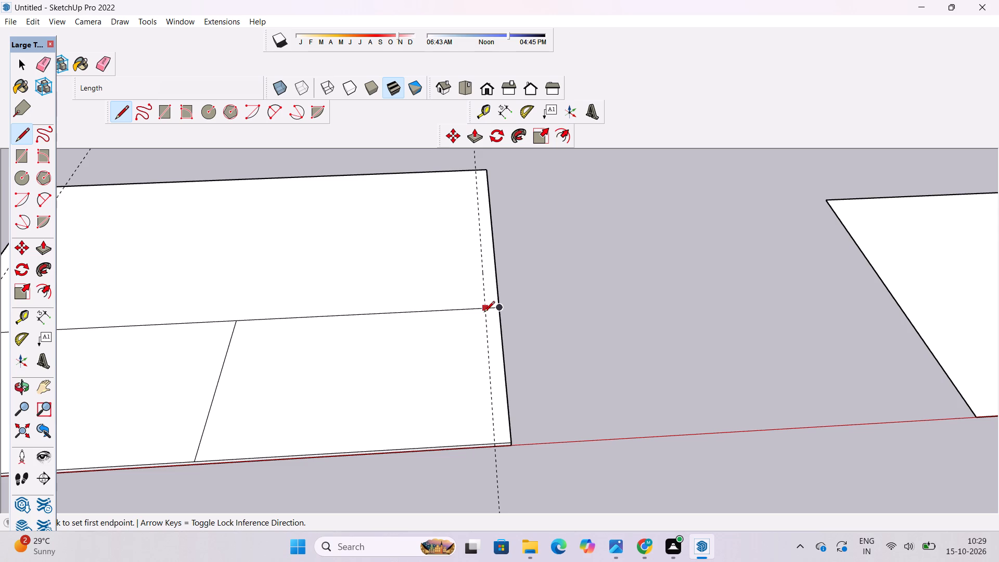
left_click(484, 309)
left_click(489, 437)
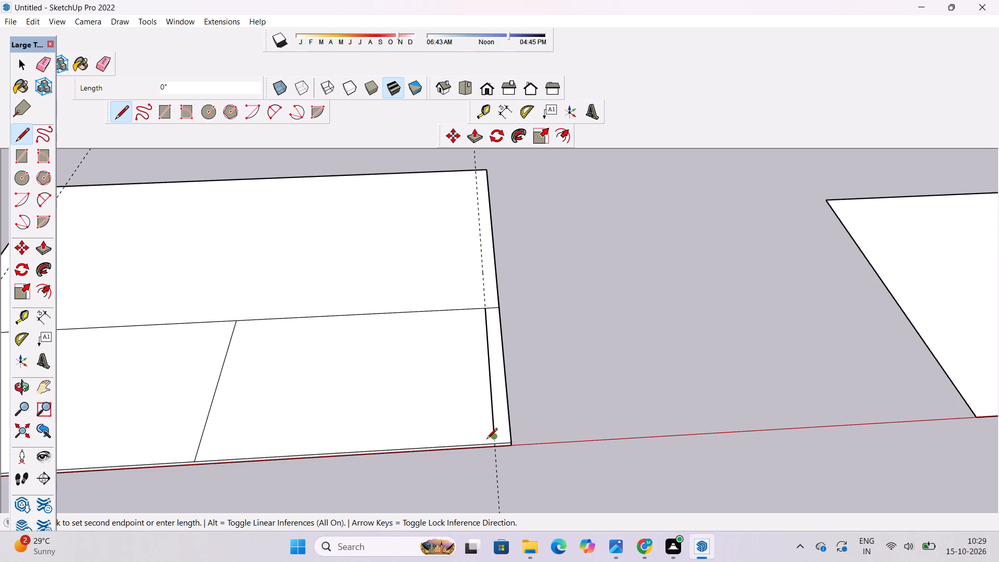
key("ctrl+z")
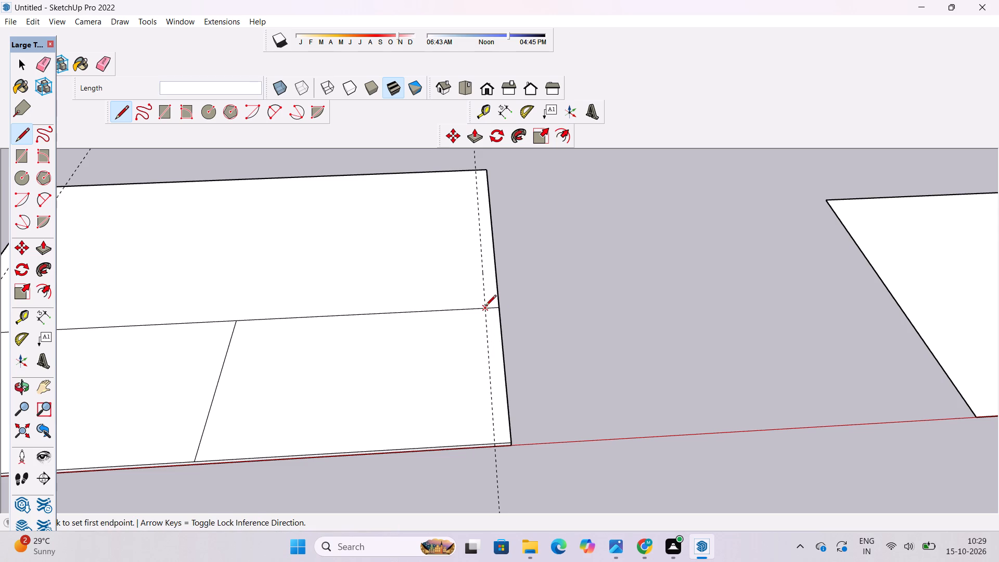
left_click(485, 309)
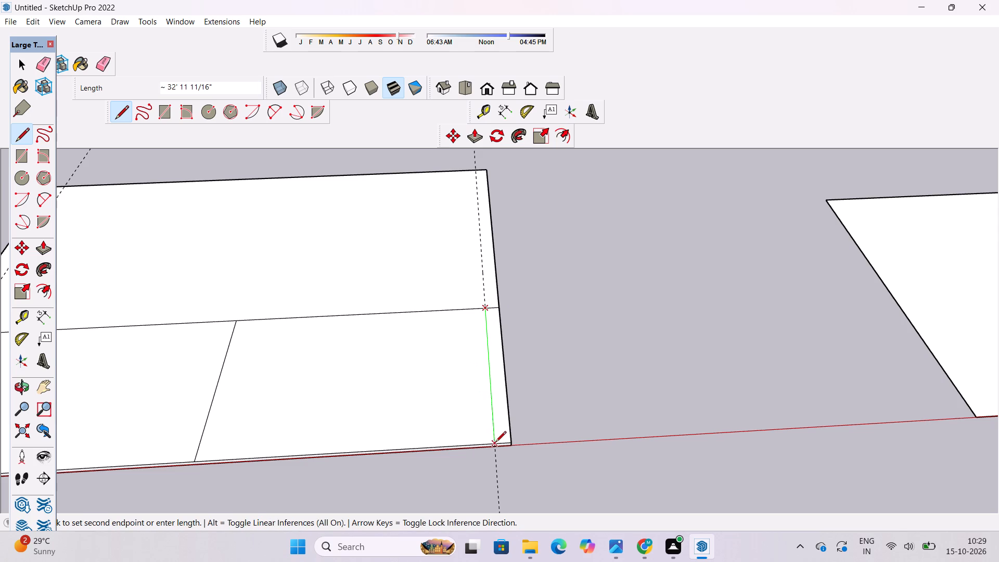
left_click(495, 443)
key("space")
Place a guide 3' inside the slab's long top edge along the red axis, parallel to that edge.
key("t")
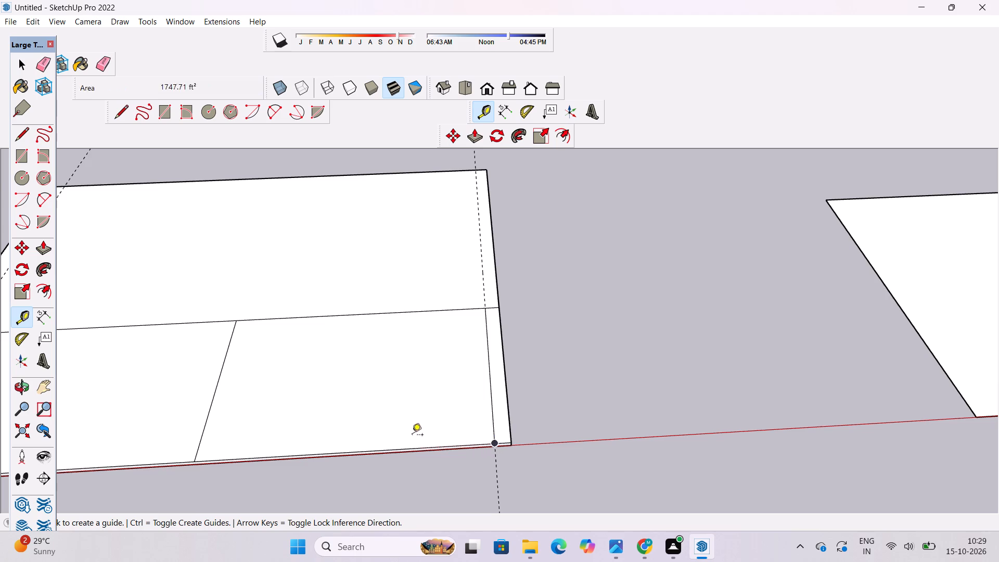
left_click(344, 451)
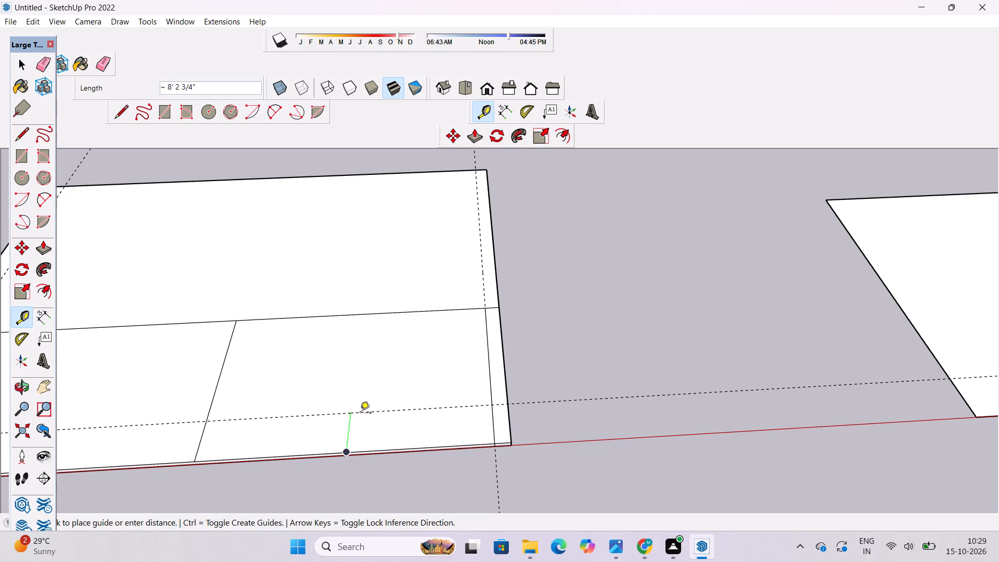
type("3'")
key("Return")
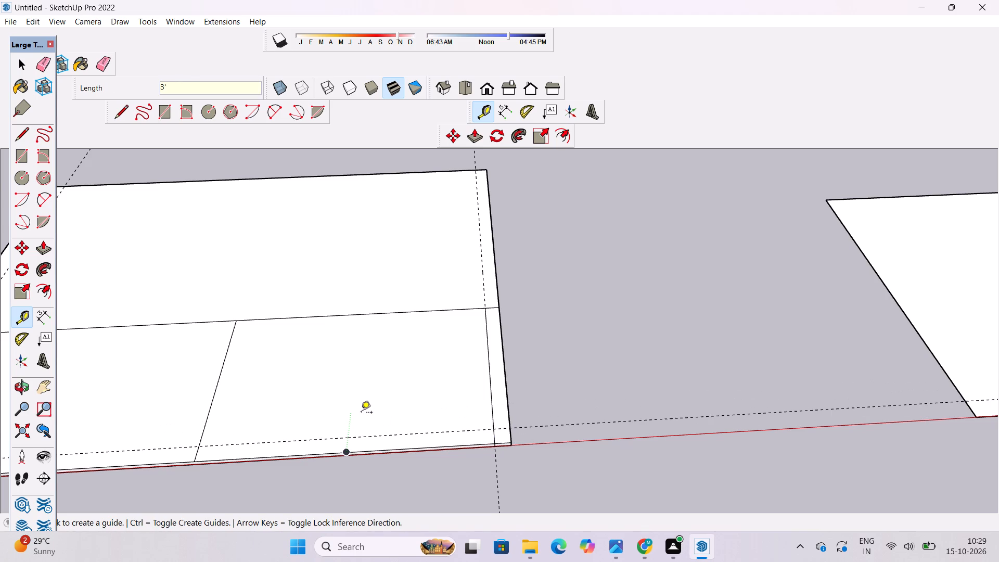
Draw a line along the new guide from the line near the short end to the short cross divider.
key("l")
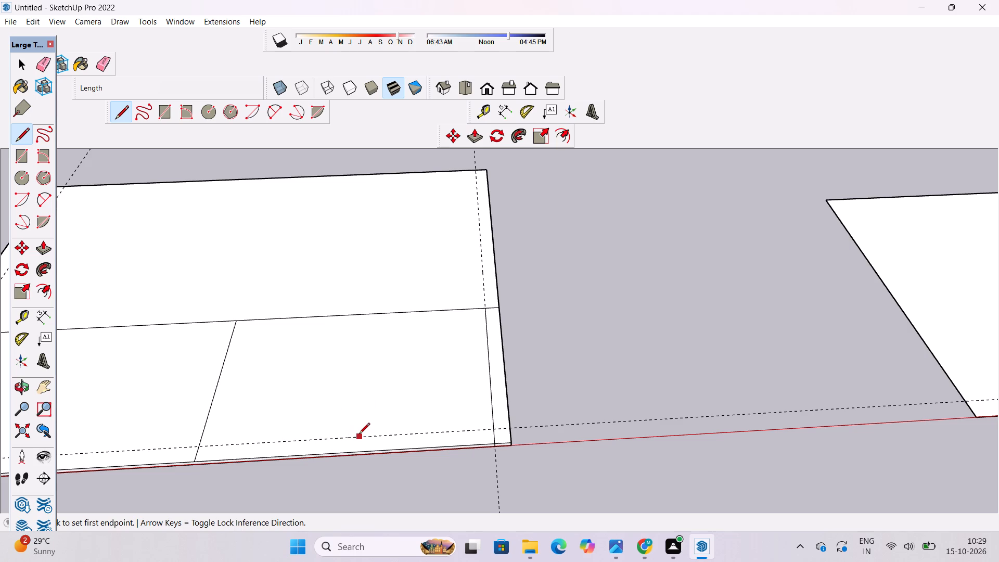
scroll(422, 411, "down", 1)
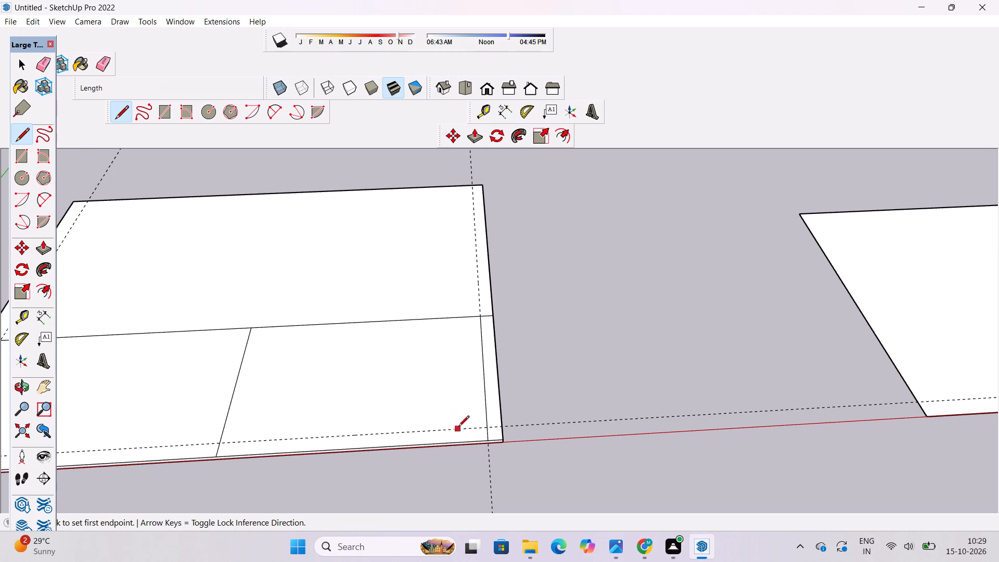
left_click(485, 427)
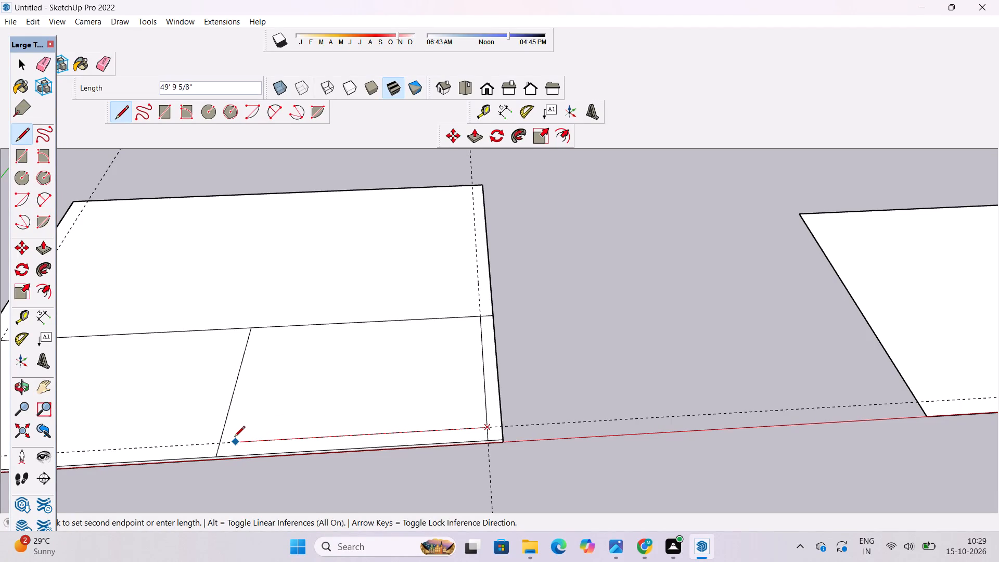
left_click(220, 443)
scroll(504, 392, "down", 6)
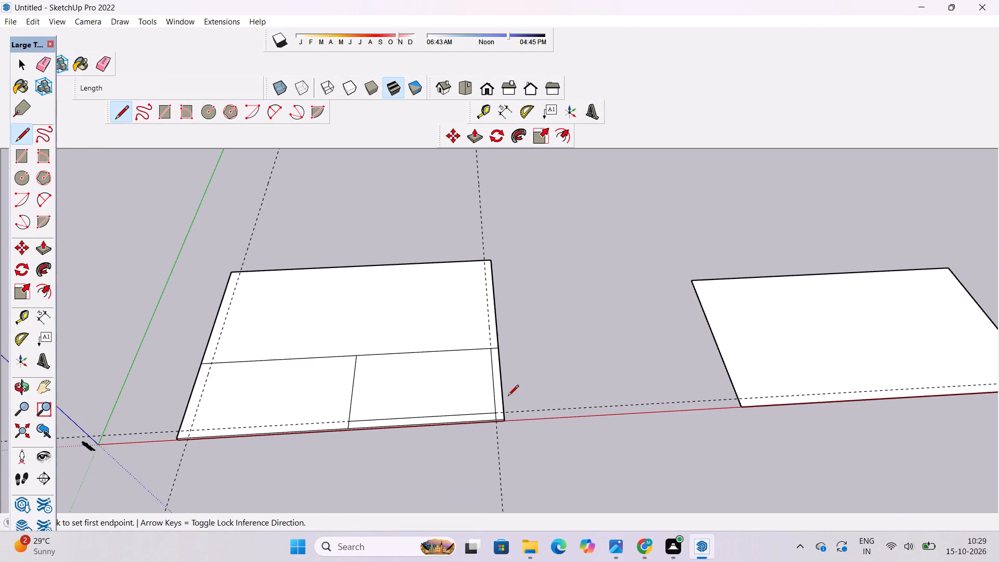
key("space")
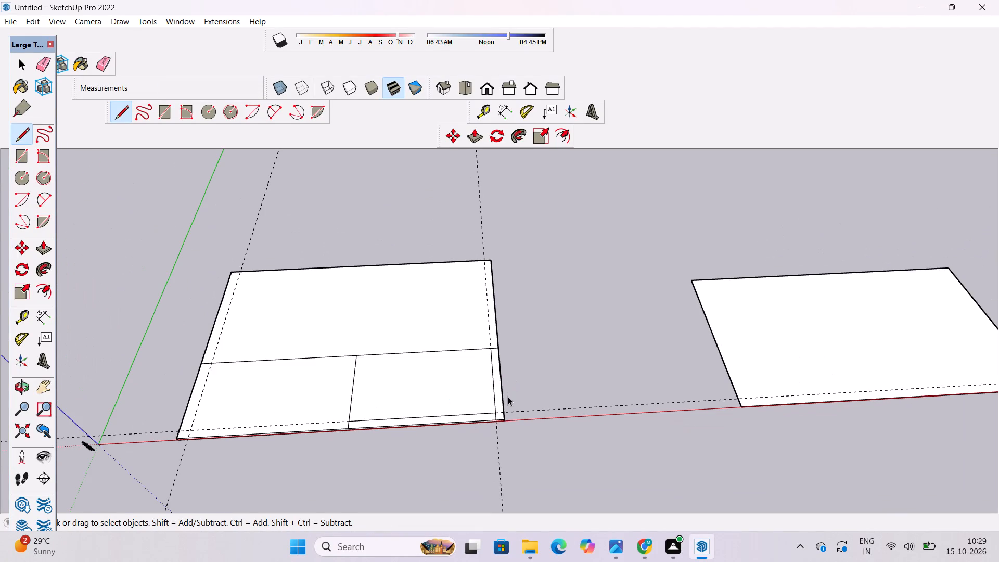
Erase the guide along the red axis and the guide near the short end facing the flat copy.
scroll(508, 397, "up", 1)
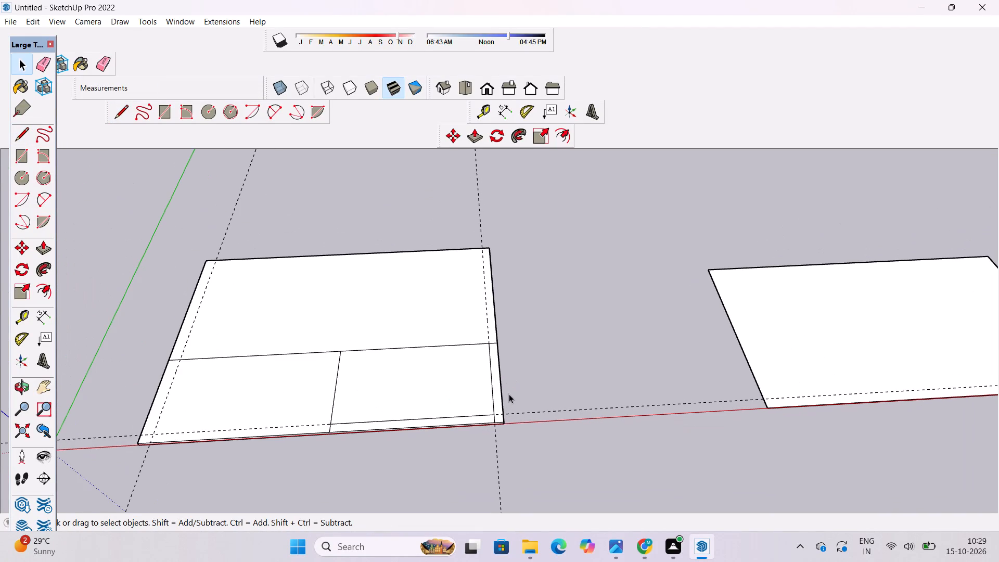
scroll(469, 412, "down", 4)
scroll(544, 375, "down", 4)
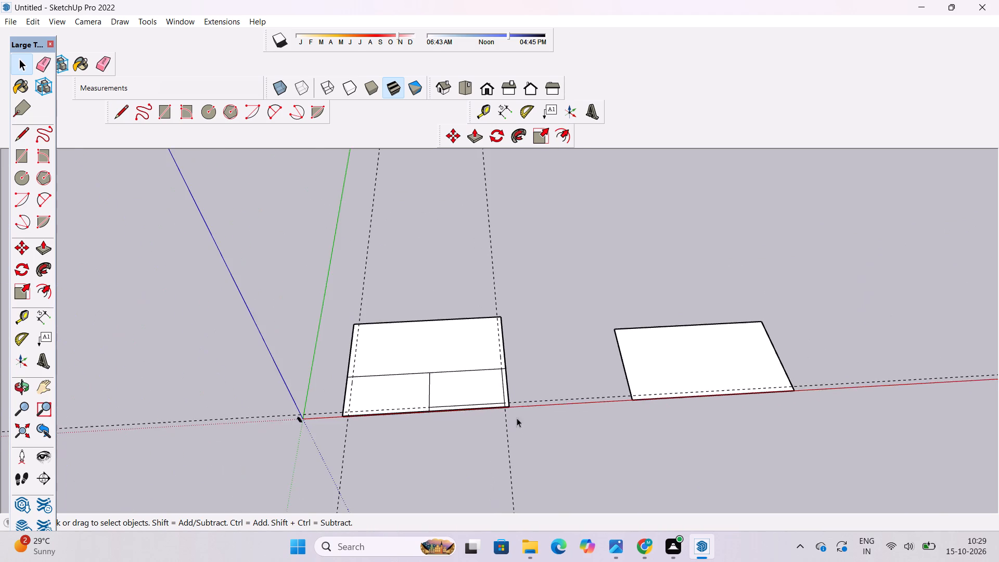
scroll(393, 452, "up", 10)
key("e")
scroll(353, 417, "down", 6)
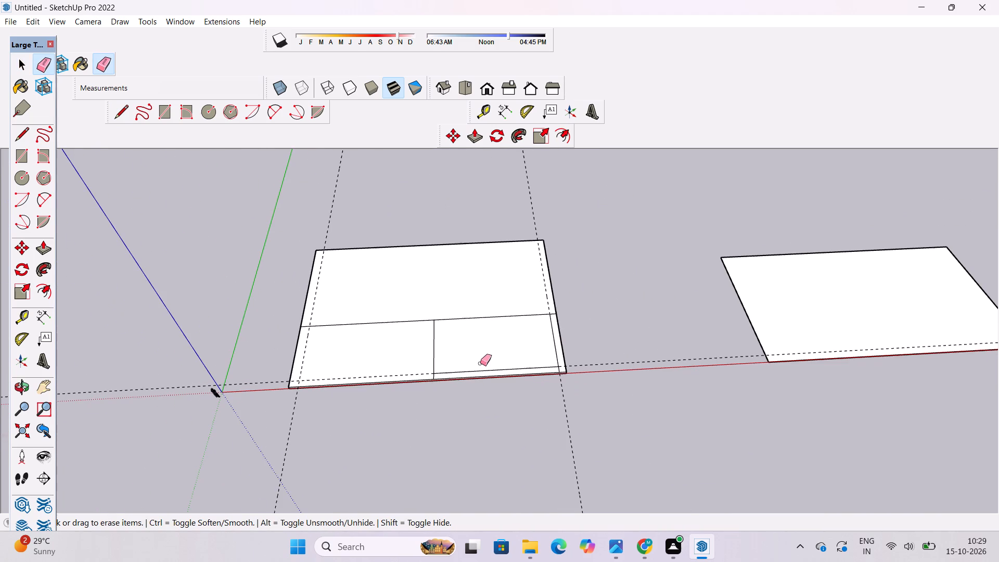
scroll(511, 360, "up", 3)
left_click_drag(594, 347, 594, 350)
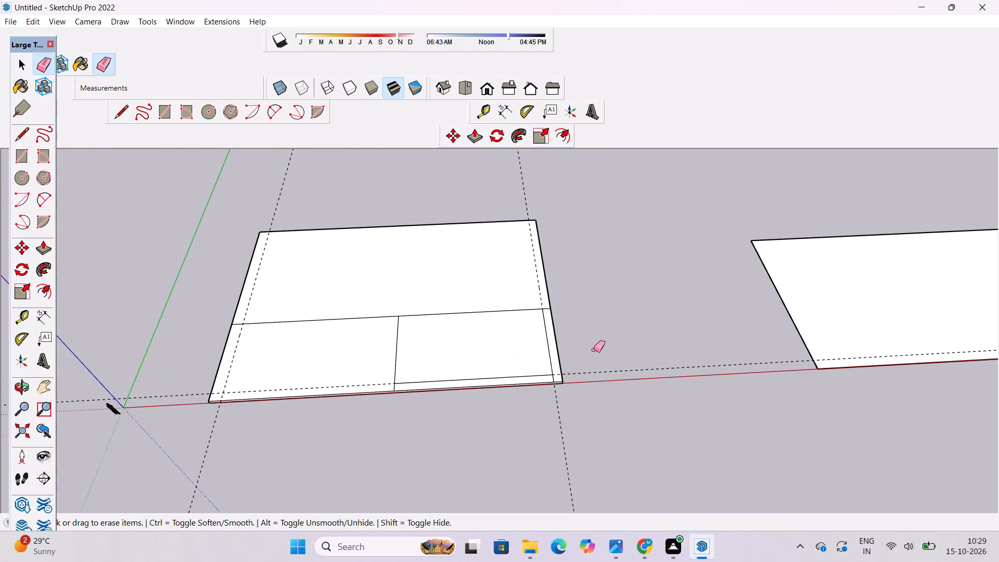
left_click_drag(594, 350, 553, 417)
scroll(563, 400, "down", 4)
scroll(563, 400, "up", 5)
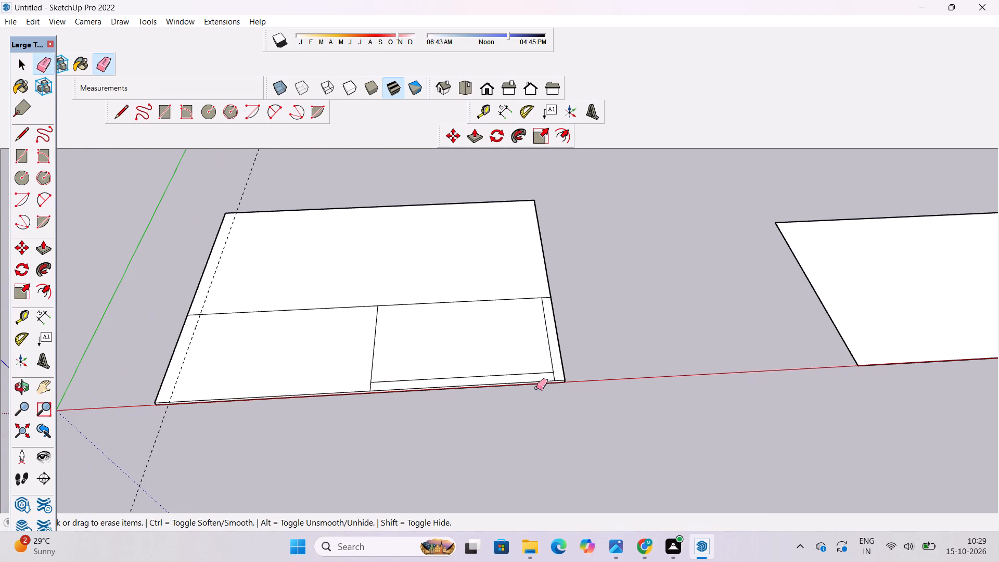
Erase the short line stub between the inset rectangle's outer corner and the slab edge along the red axis.
key("o")
scroll(515, 382, "down", 4)
left_click_drag(453, 376, 483, 403, "shift")
scroll(600, 412, "up", 9, "shift")
left_click_drag(549, 400, 543, 415, "shift")
key("e")
scroll(554, 396, "up", 5)
left_click_drag(554, 396, 542, 404)
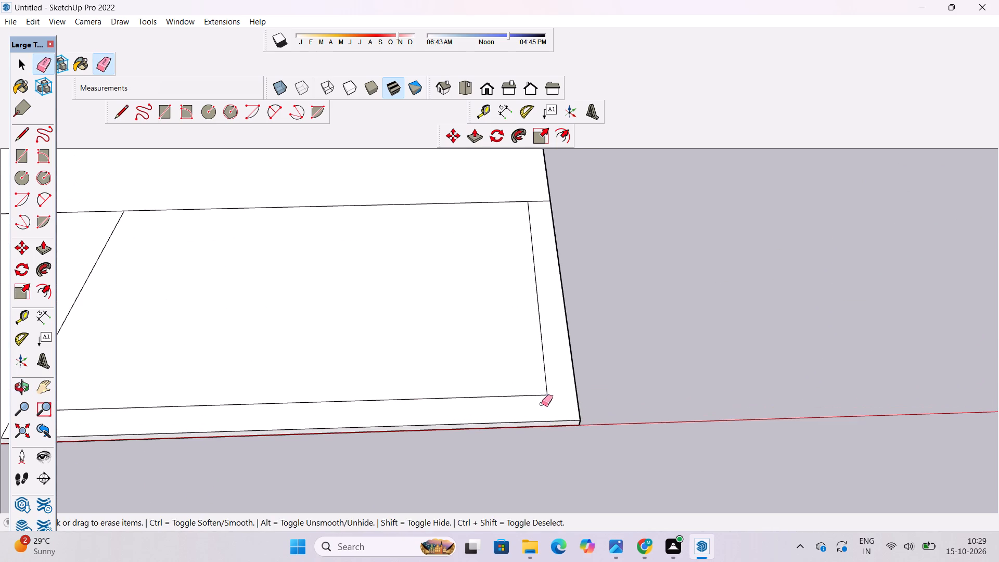
key("space")
key("o")
scroll(554, 406, "down", 5)
left_click_drag(518, 420, 580, 416, "shift")
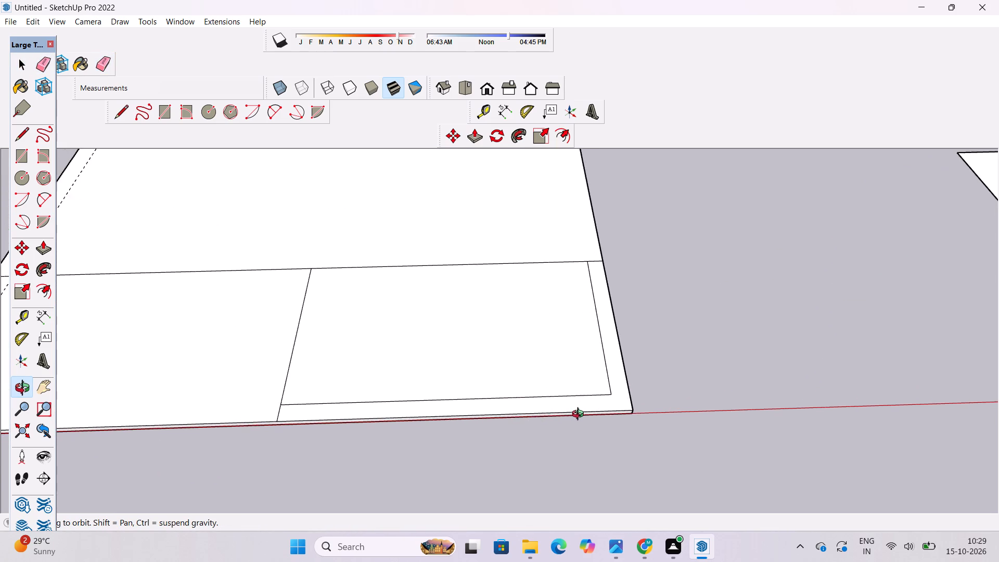
Draw a line about 33' long over the guide near the origin end, from the long divider to the slab's red-axis edge.
scroll(580, 415, "down", 5)
left_click_drag(528, 429, 731, 279)
left_click_drag(651, 356, 502, 445)
left_click_drag(399, 445, 571, 365, "shift")
scroll(568, 359, "down", 3)
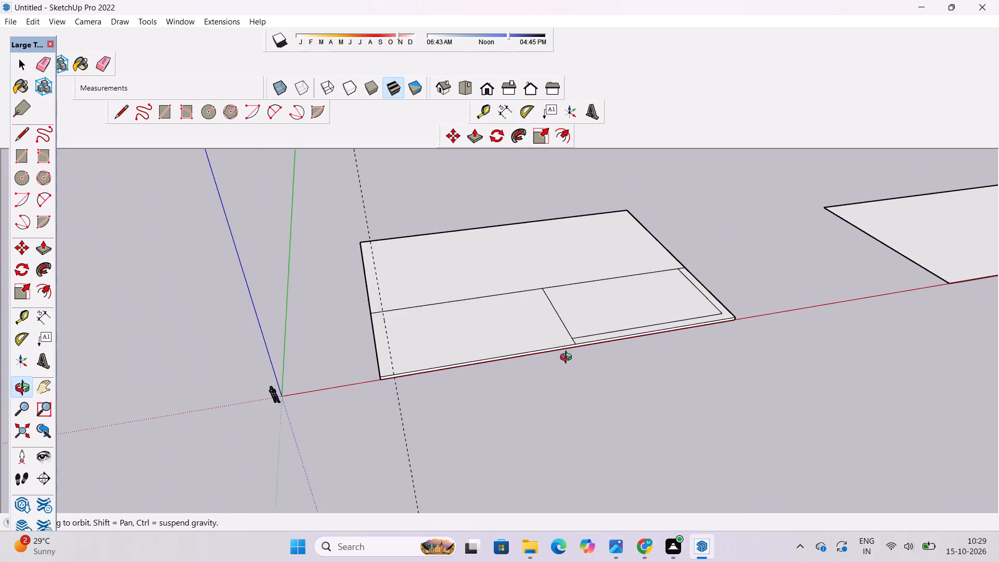
scroll(568, 359, "down", 2)
left_click_drag(505, 359, 465, 369)
scroll(443, 360, "up", 4)
left_click_drag(437, 362, 395, 389, "shift")
left_click_drag(387, 392, 364, 400)
scroll(371, 375, "up", 5)
left_click_drag(372, 383, 372, 404, "shift")
left_click_drag(370, 405, 364, 408)
key("l")
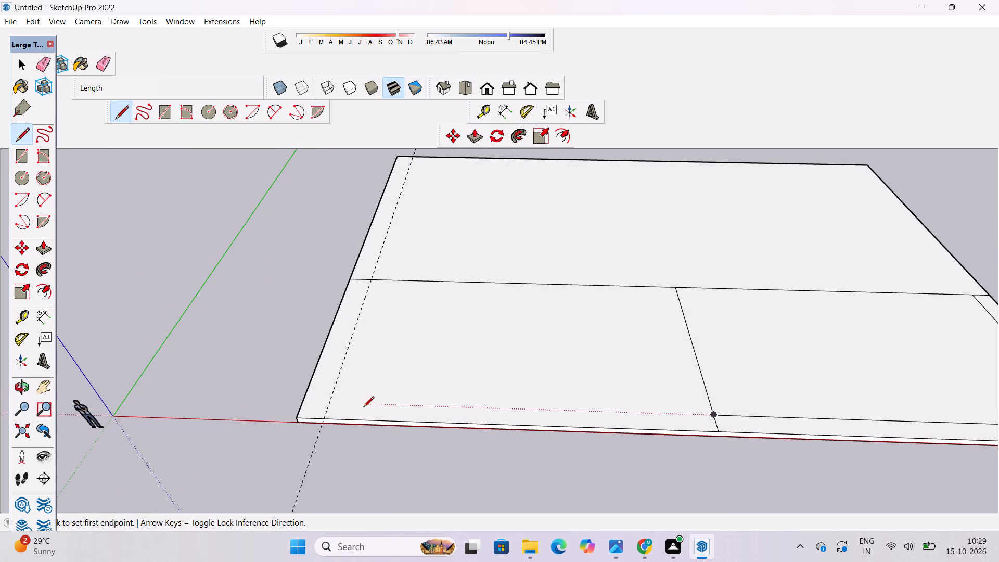
scroll(363, 408, "down", 5)
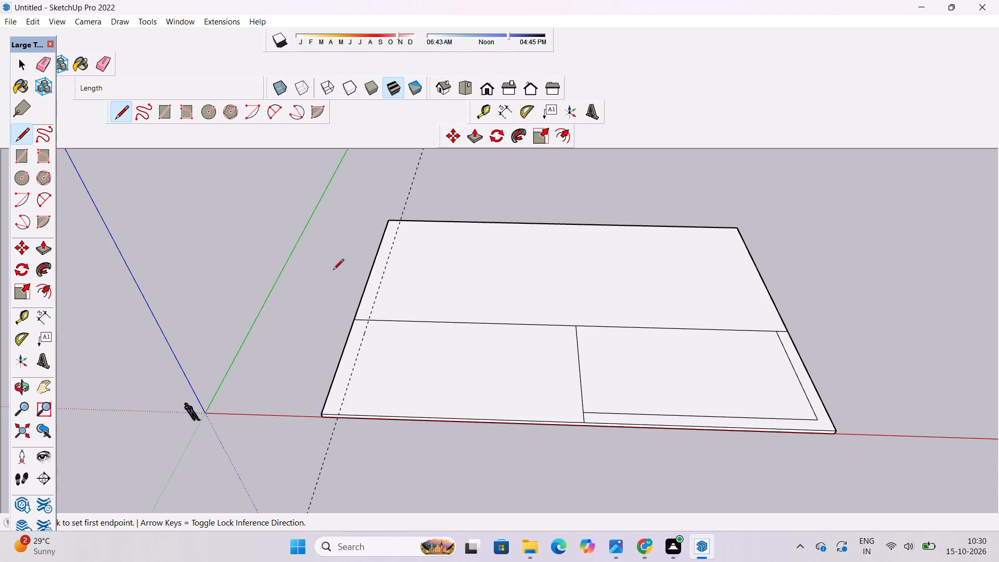
left_click(368, 322)
scroll(367, 328, "down", 4)
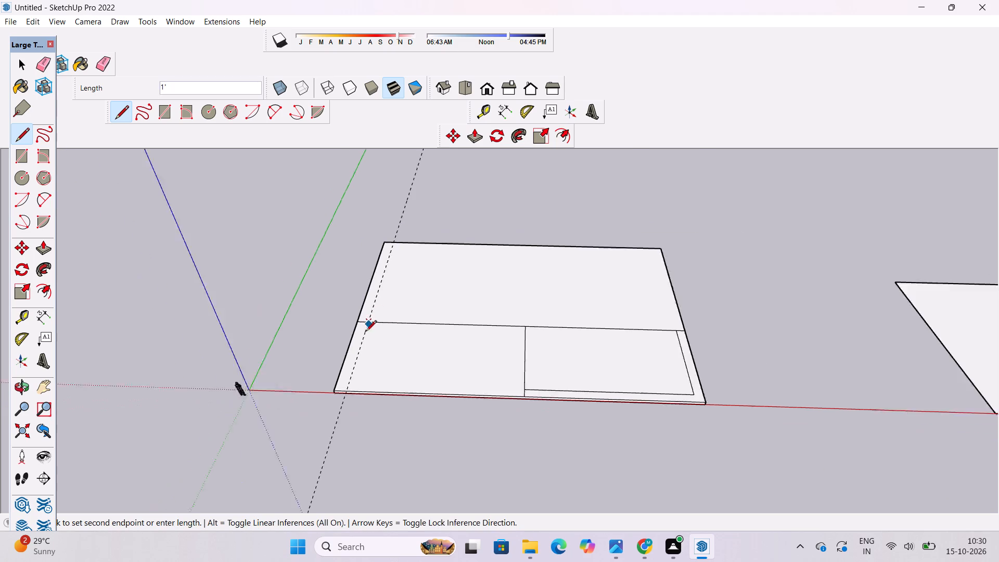
scroll(366, 332, "down", 1)
scroll(355, 368, "up", 9)
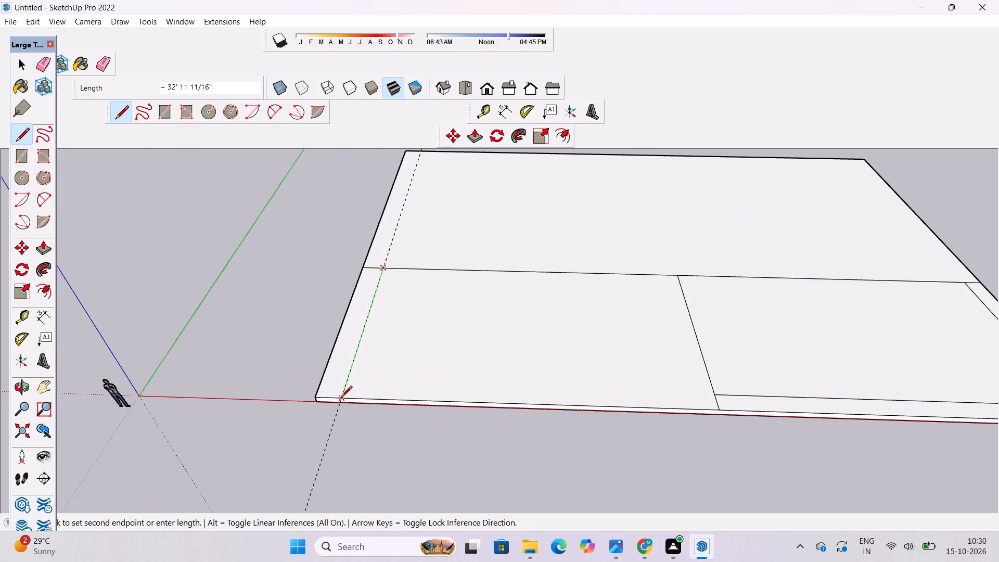
left_click(342, 398)
key("space")
Erase the remaining guide near the slab's short end facing the origin.
type("e")
left_click_drag(328, 433, 328, 434)
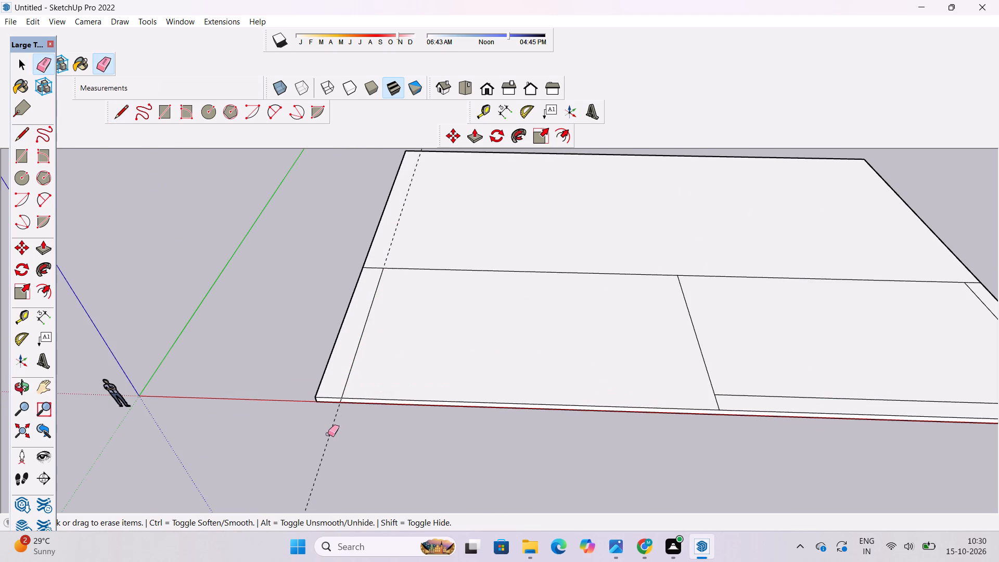
left_click_drag(328, 434, 334, 442)
key("space")
Examine the slab's divided top and the strips along its edges from several angles.
key("o")
scroll(306, 401, "down", 5)
scroll(406, 404, "down", 4, "shift")
left_click_drag(415, 398, 363, 398, "shift")
left_click_drag(367, 400, 485, 434)
scroll(457, 431, "up", 6)
left_click_drag(429, 451, 391, 404, "shift")
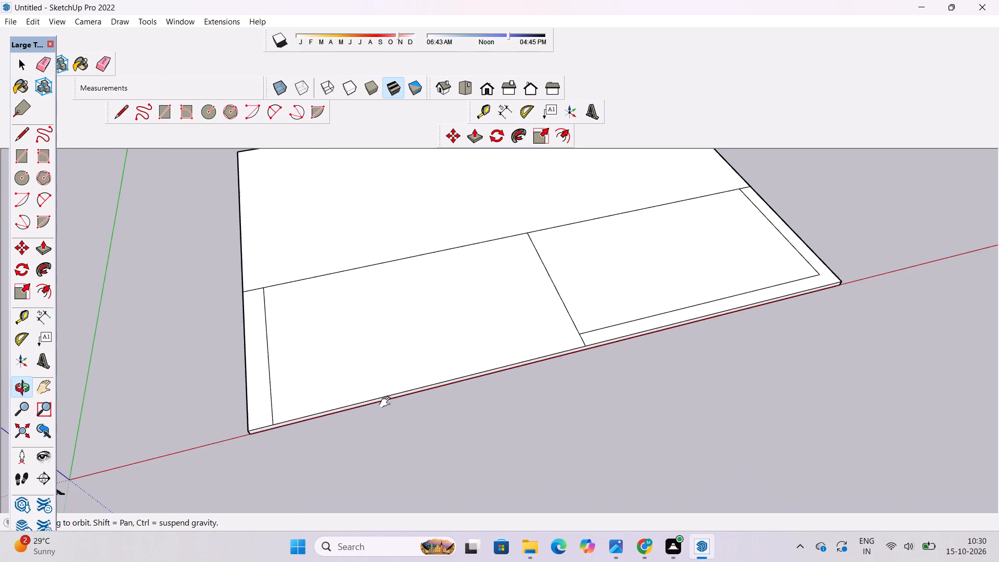
left_click_drag(374, 436, 355, 378)
left_click_drag(355, 390, 354, 413)
left_click_drag(354, 427, 355, 444)
scroll(349, 445, "down", 2)
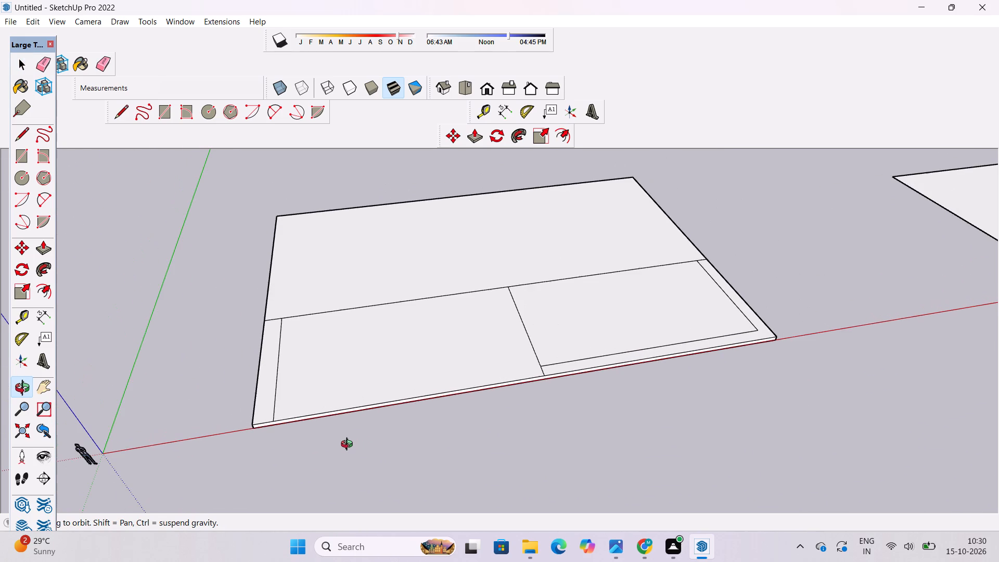
scroll(345, 443, "down", 5)
left_click_drag(343, 435, 362, 466)
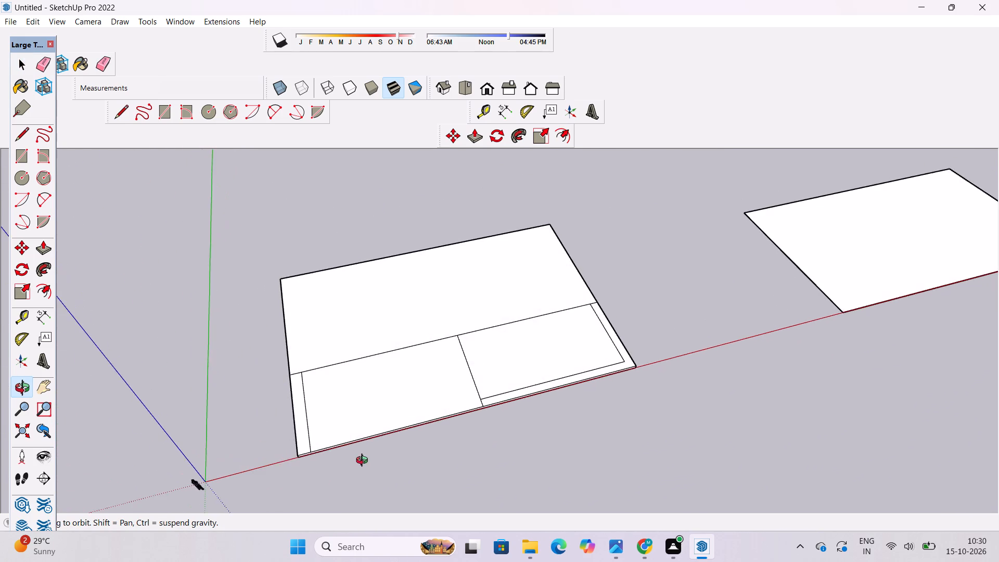
scroll(364, 462, "up", 4)
left_click_drag(367, 458, 351, 444)
scroll(345, 433, "up", 4)
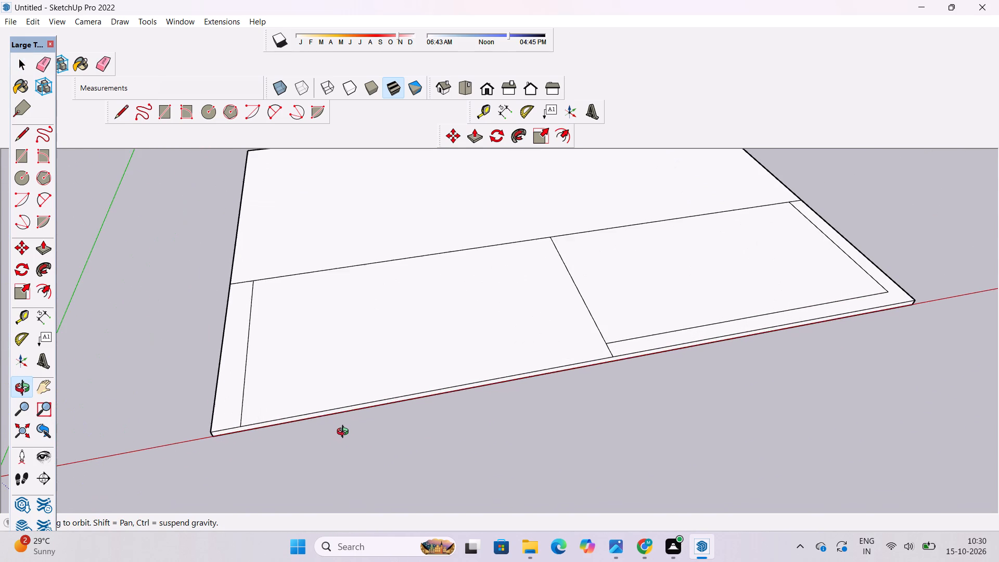
scroll(345, 433, "down", 2)
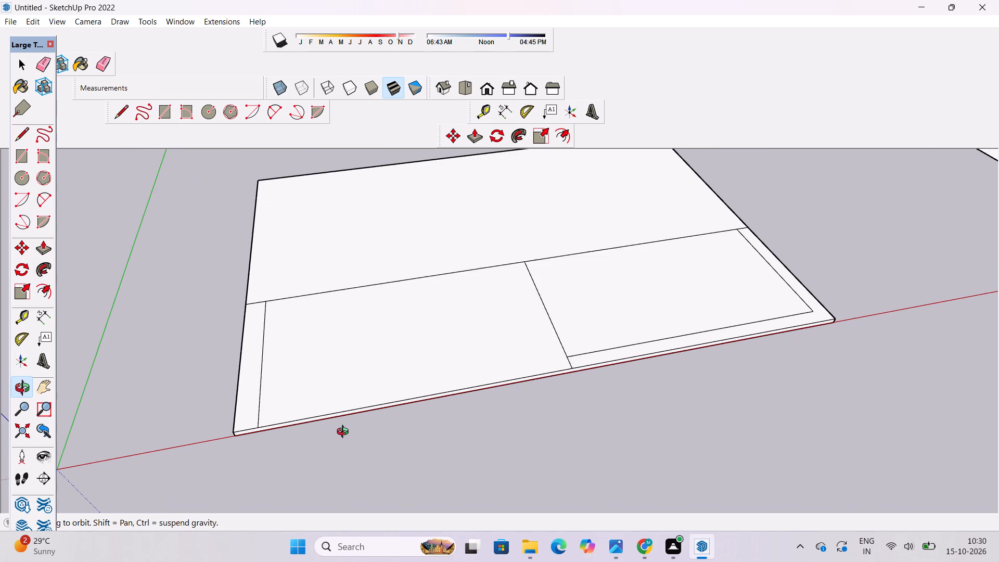
scroll(345, 433, "up", 1)
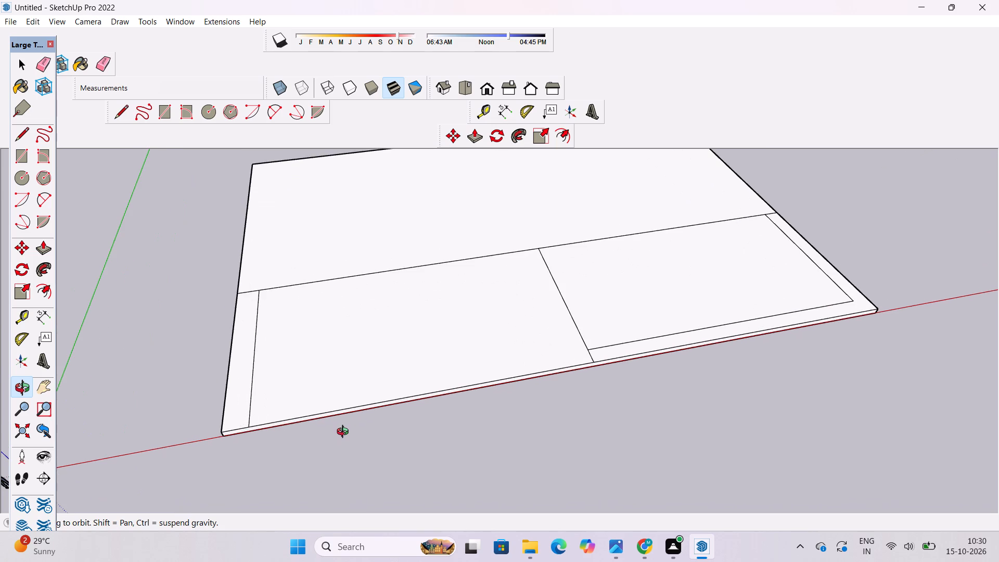
scroll(345, 433, "down", 7)
scroll(330, 412, "up", 4)
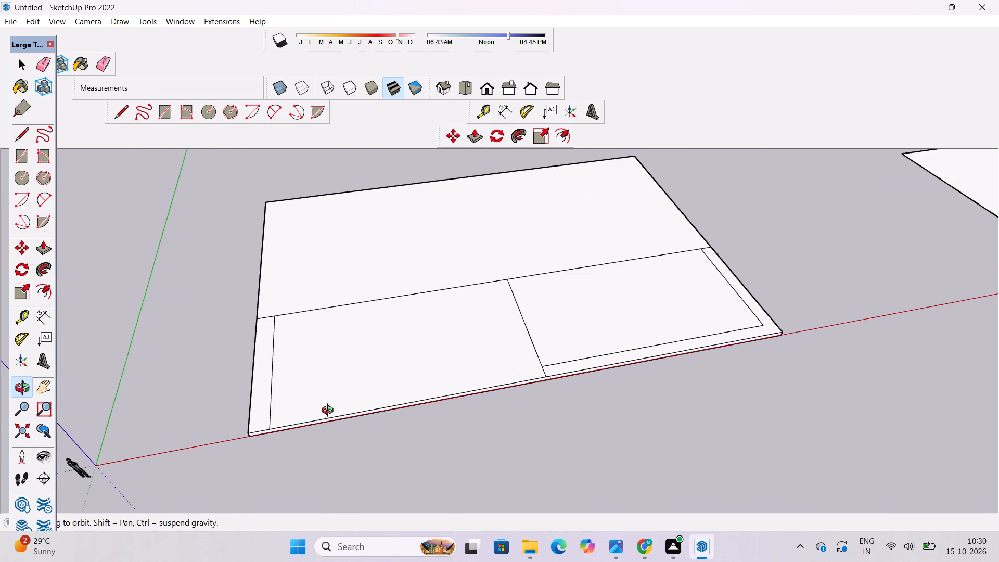
scroll(330, 412, "down", 6)
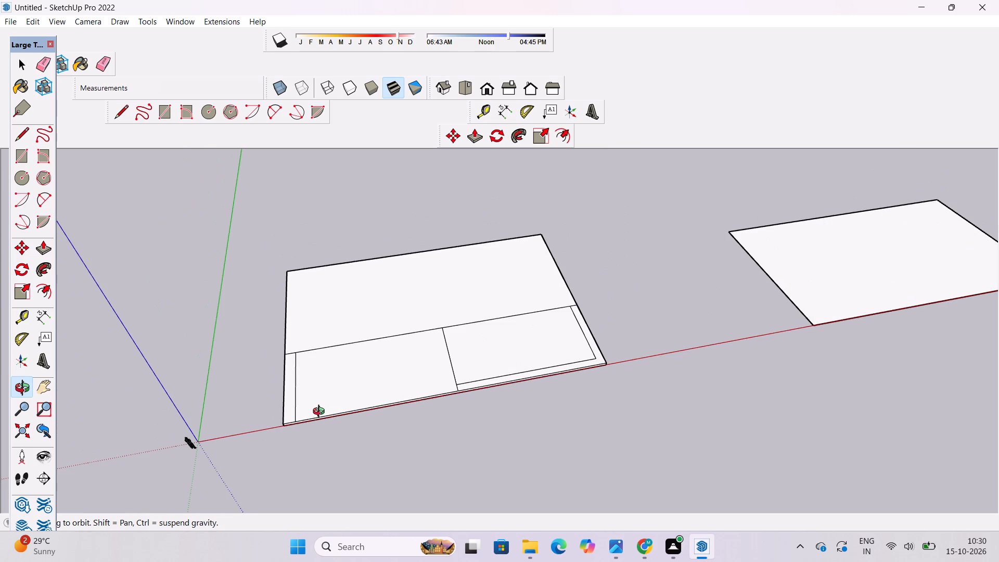
Push/Pull the large undivided area behind the long divider up 50'.
left_click_drag(321, 413, 324, 405, "shift")
left_click_drag(324, 405, 331, 416, "shift")
left_click_drag(334, 423, 421, 421)
left_click_drag(400, 433, 396, 414, "shift")
left_click_drag(349, 424, 413, 421)
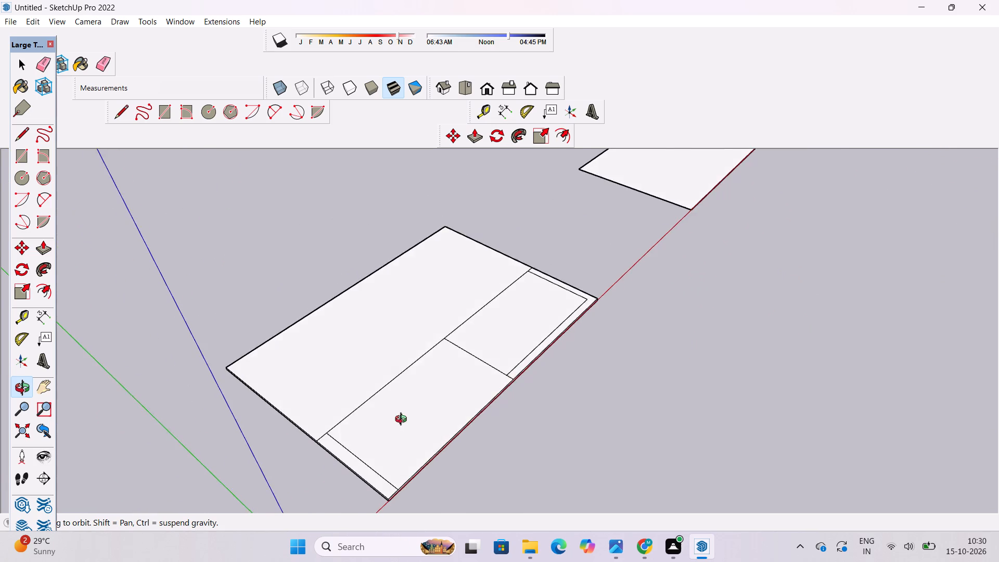
scroll(396, 423, "down", 3)
left_click_drag(364, 442, 414, 339)
scroll(391, 406, "up", 6)
left_click_drag(362, 413, 364, 428, "shift")
scroll(346, 438, "up", 4, "shift")
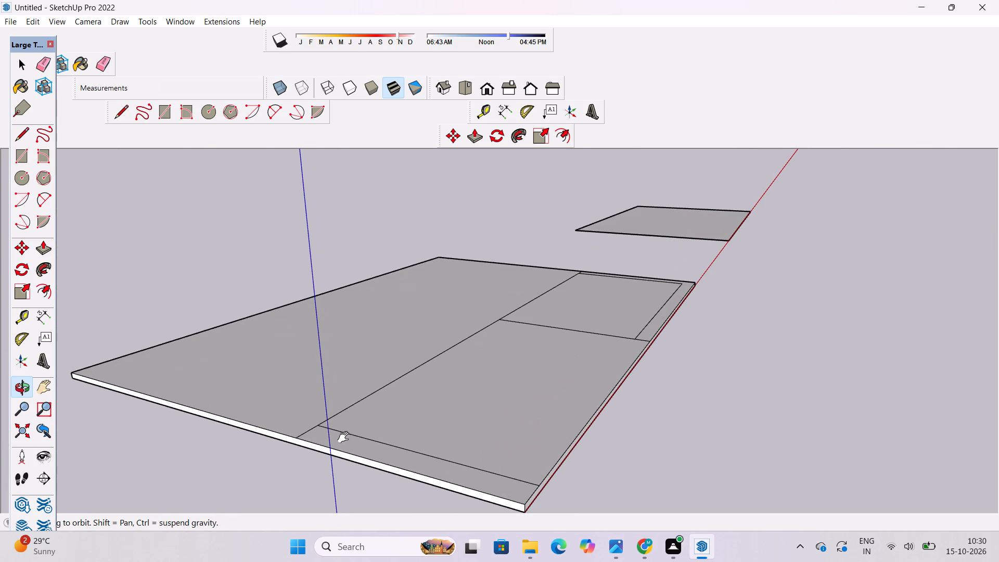
key("p")
scroll(303, 420, "down", 2)
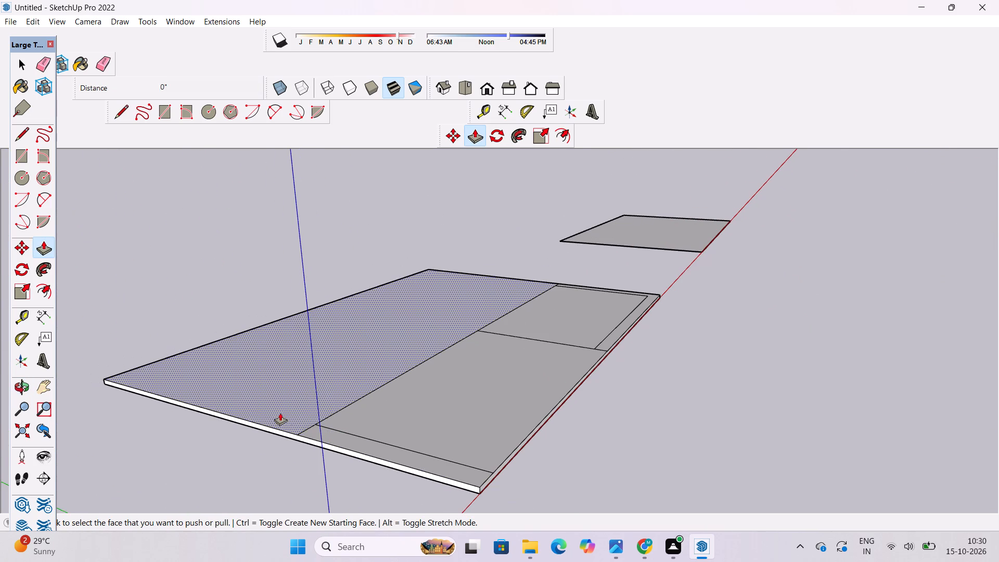
left_click(278, 411)
scroll(264, 355, "down", 3)
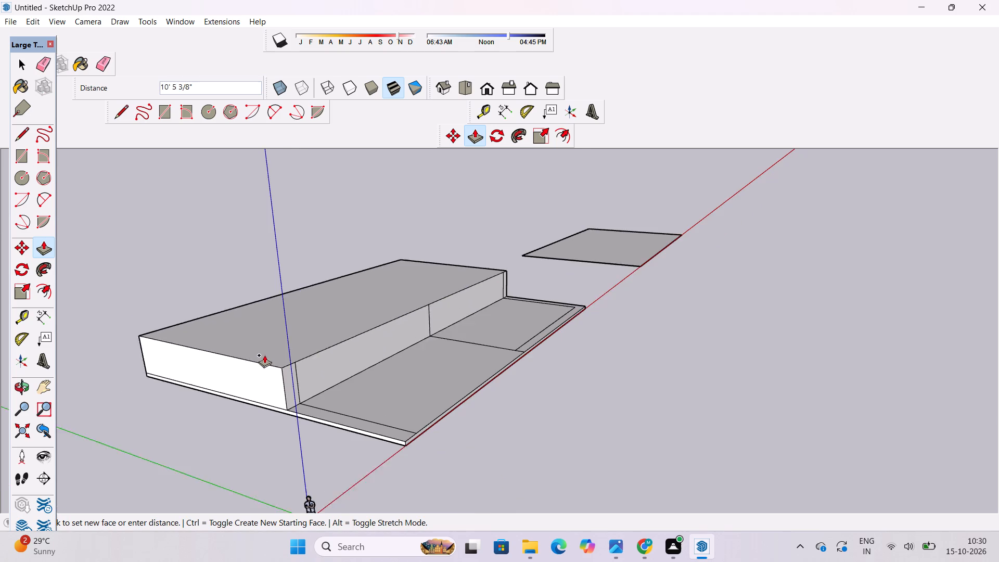
scroll(264, 355, "down", 2)
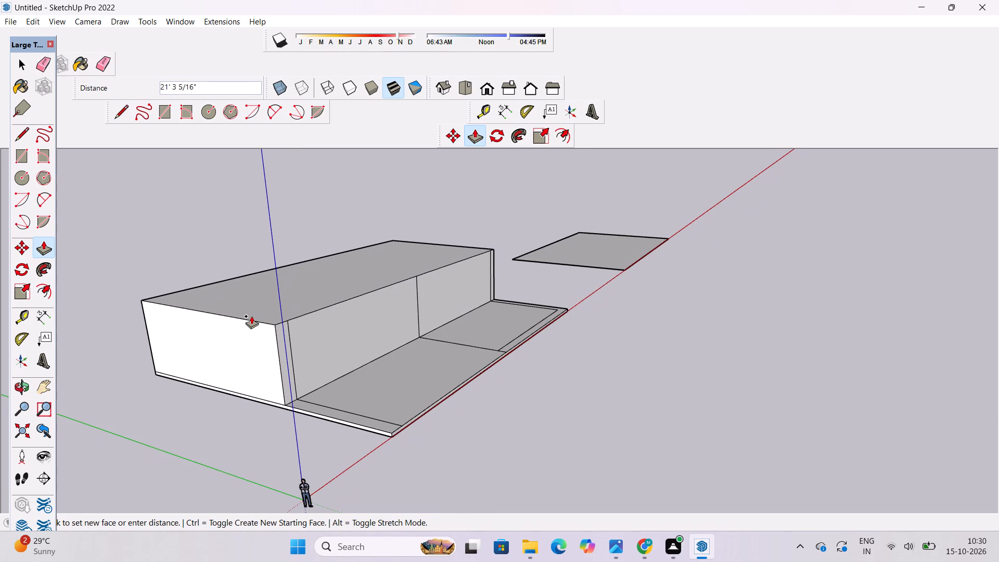
type("50'")
key("Return")
Erase the three inner vertical lines on the raised block's long face above the divided slab area.
key("o")
scroll(251, 343, "down", 4)
left_click_drag(399, 343, 272, 357)
left_click_drag(376, 309, 347, 417, "shift")
scroll(396, 408, "up", 4)
left_click_drag(444, 416, 355, 424)
left_click_drag(338, 425, 375, 410, "shift")
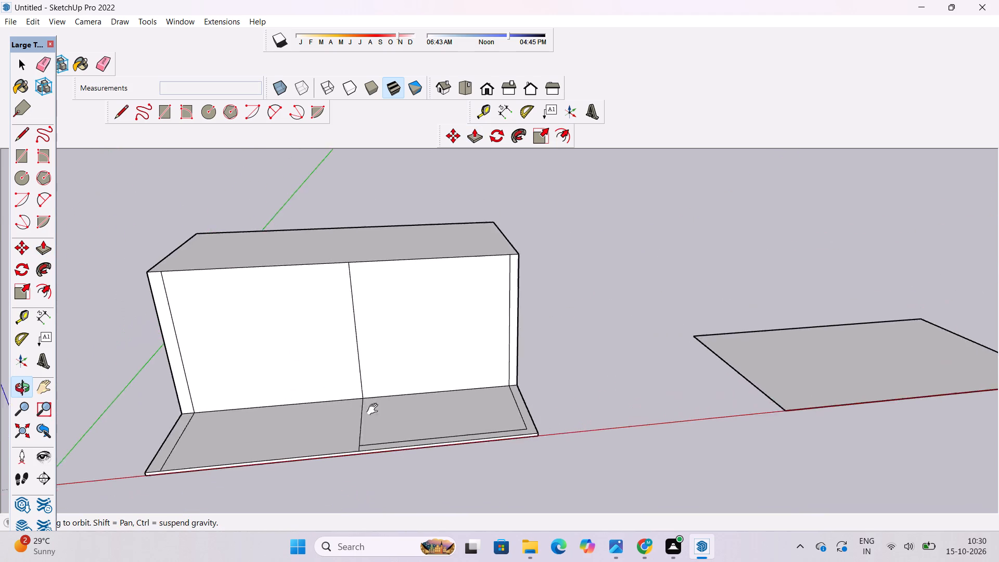
left_click_drag(375, 410, 386, 406, "shift")
left_click_drag(387, 407, 422, 462, "shift")
left_click_drag(422, 459, 446, 436)
key("e")
left_click_drag(442, 341, 433, 367)
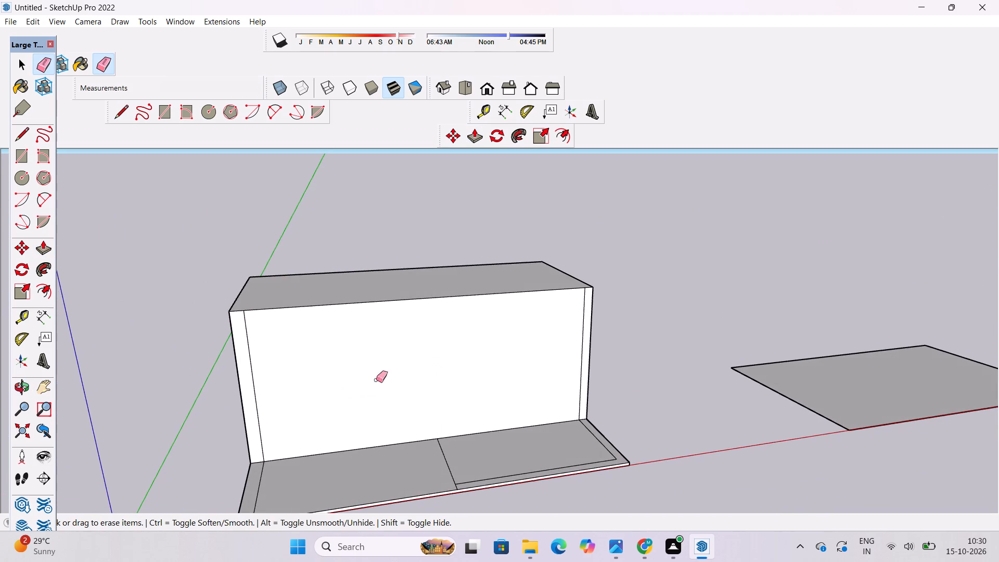
left_click_drag(252, 365, 252, 372)
scroll(252, 373, "down", 5)
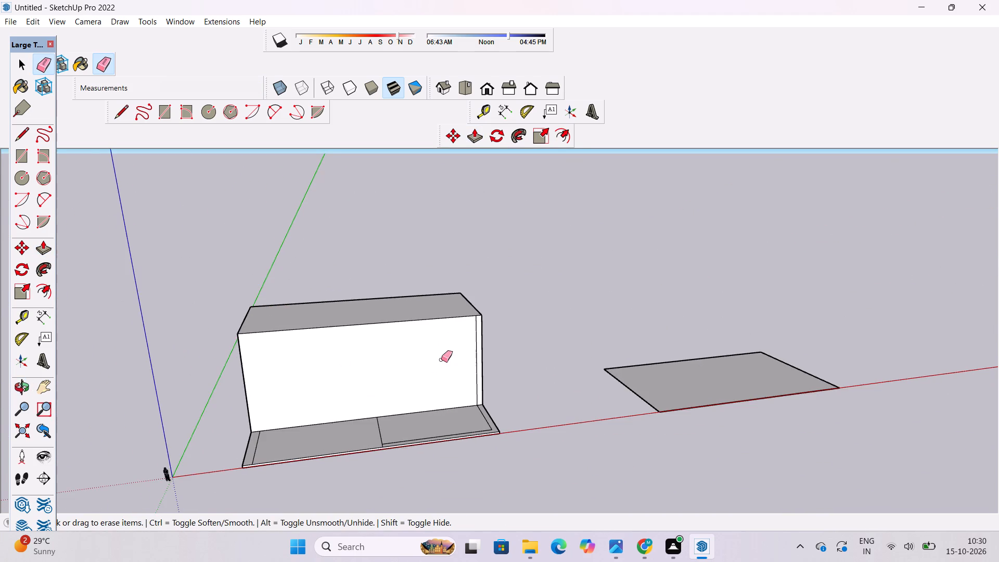
scroll(468, 341, "up", 7)
left_click(486, 325)
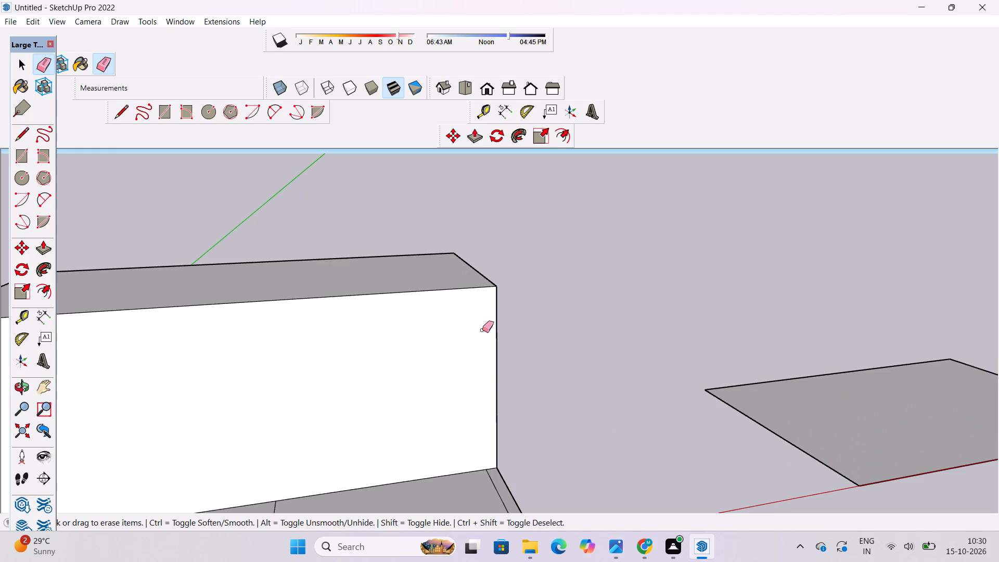
key("space")
Examine the raised block's faces and the divided slab area in front of it from several angles.
key("o")
scroll(569, 329, "down", 6)
left_click_drag(598, 345, 542, 356)
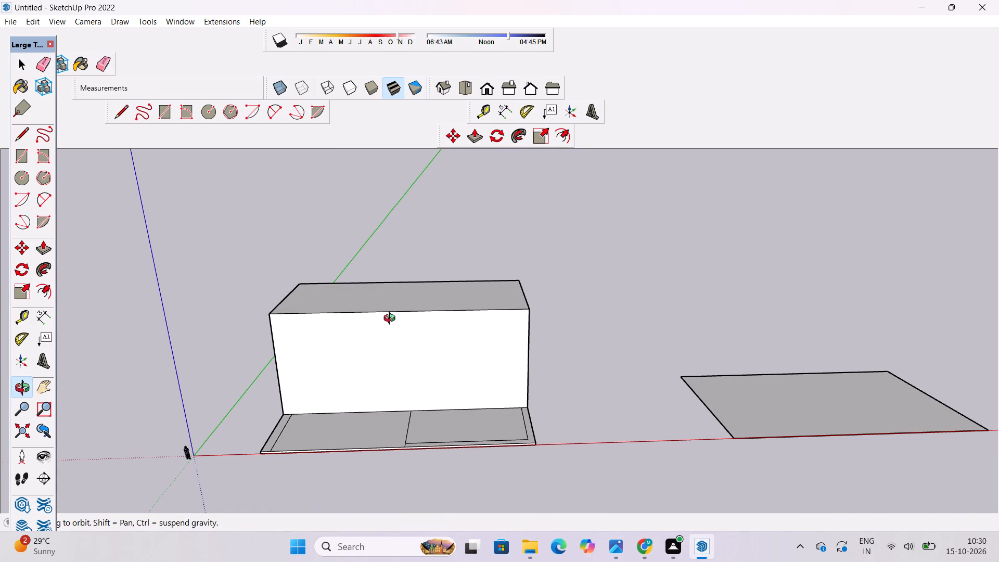
scroll(376, 312, "down", 2)
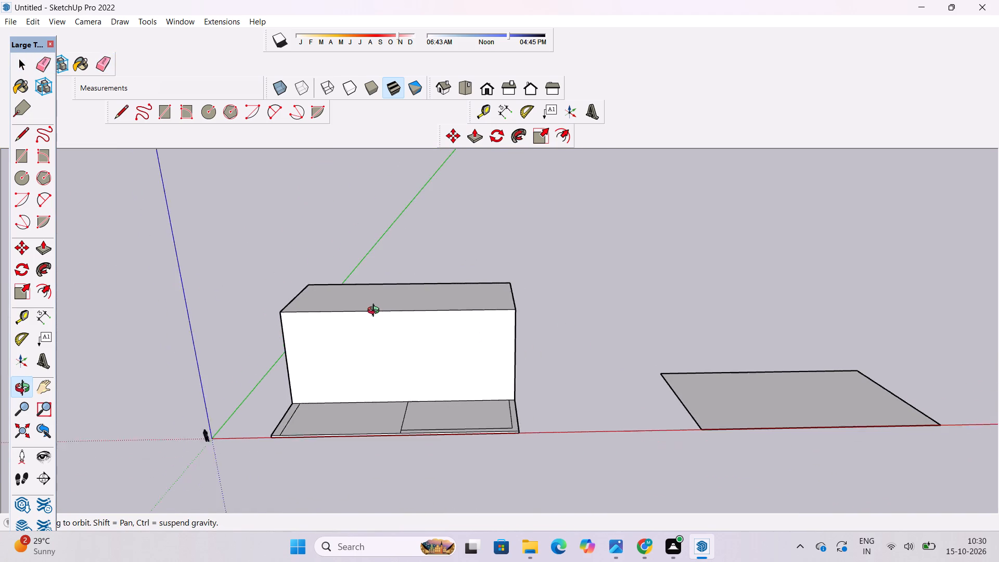
scroll(376, 312, "down", 1)
left_click_drag(460, 365, 430, 359)
scroll(391, 349, "up", 4)
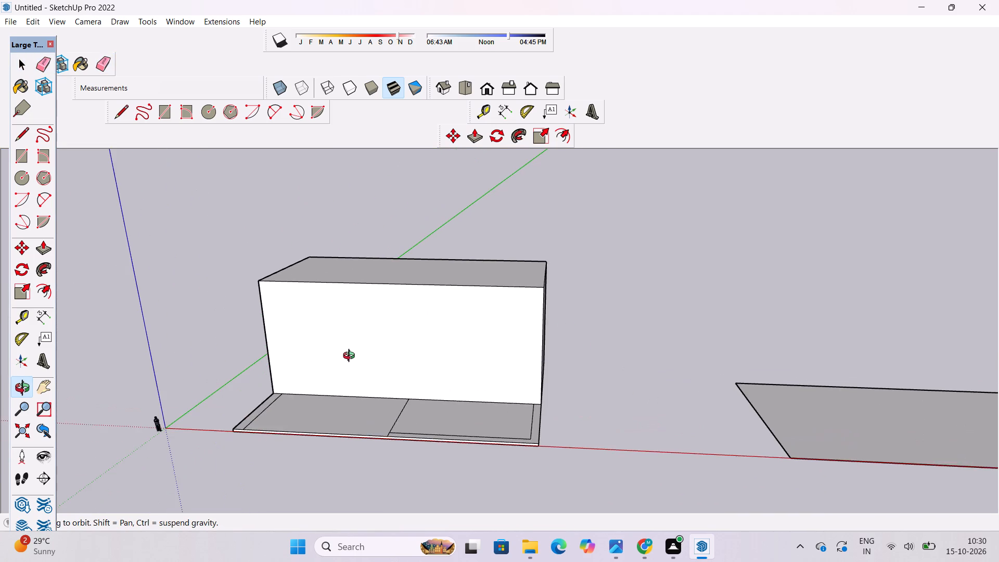
scroll(351, 357, "up", 2)
scroll(348, 357, "down", 6)
left_click_drag(340, 361, 342, 373)
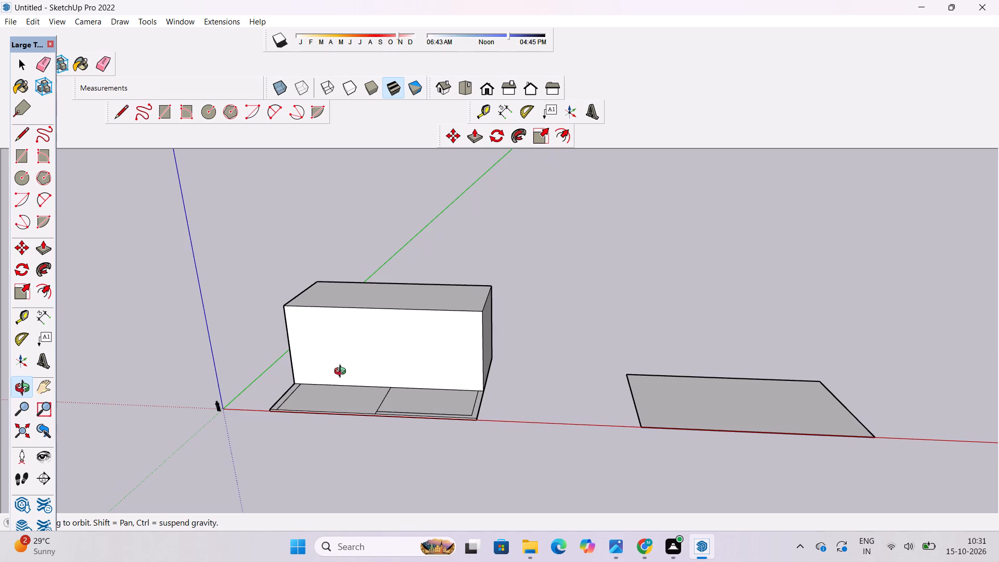
left_click_drag(368, 368, 370, 419, "shift")
left_click_drag(370, 419, 368, 368, "shift")
scroll(403, 393, "up", 6)
left_click_drag(401, 395, 386, 371, "shift")
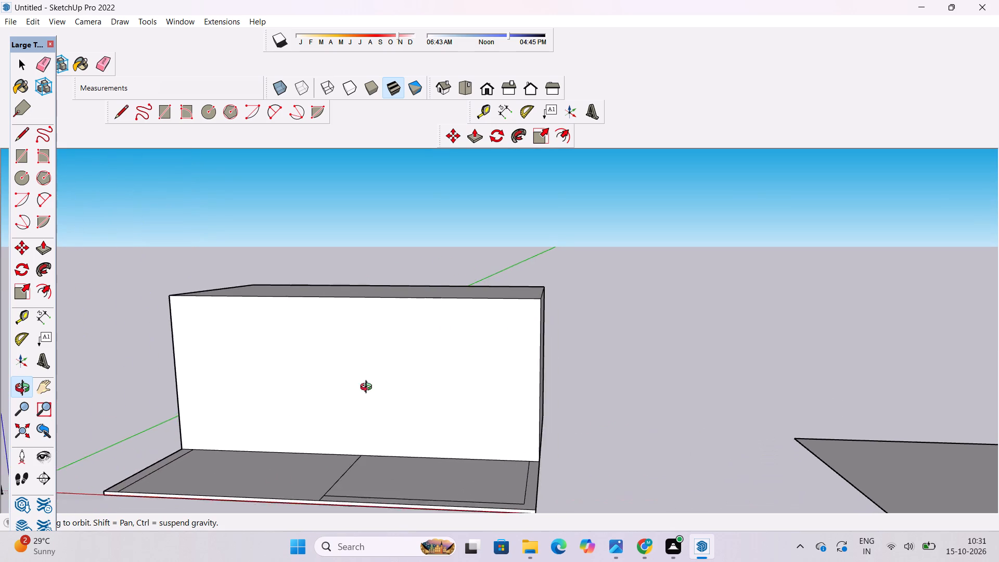
left_click_drag(349, 416, 431, 398)
left_click_drag(383, 423, 424, 380, "shift")
left_click_drag(424, 399, 343, 469)
scroll(481, 439, "up", 1)
left_click_drag(485, 431, 494, 464, "shift")
left_click_drag(440, 480, 605, 416)
left_click_drag(468, 437, 493, 468, "shift")
left_click_drag(475, 477, 511, 512)
left_click_drag(498, 507, 509, 470, "shift")
scroll(510, 458, "down", 3)
left_click_drag(505, 459, 500, 468)
Push/Pull the block's top face up by another 10'.
key("p")
scroll(398, 338, "up", 2)
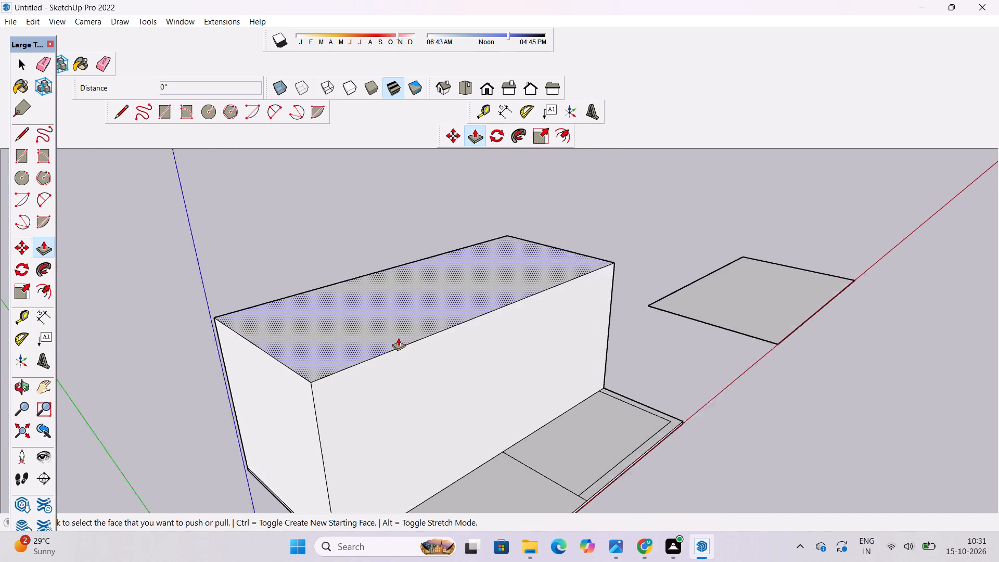
scroll(398, 338, "up", 1)
left_click(398, 338)
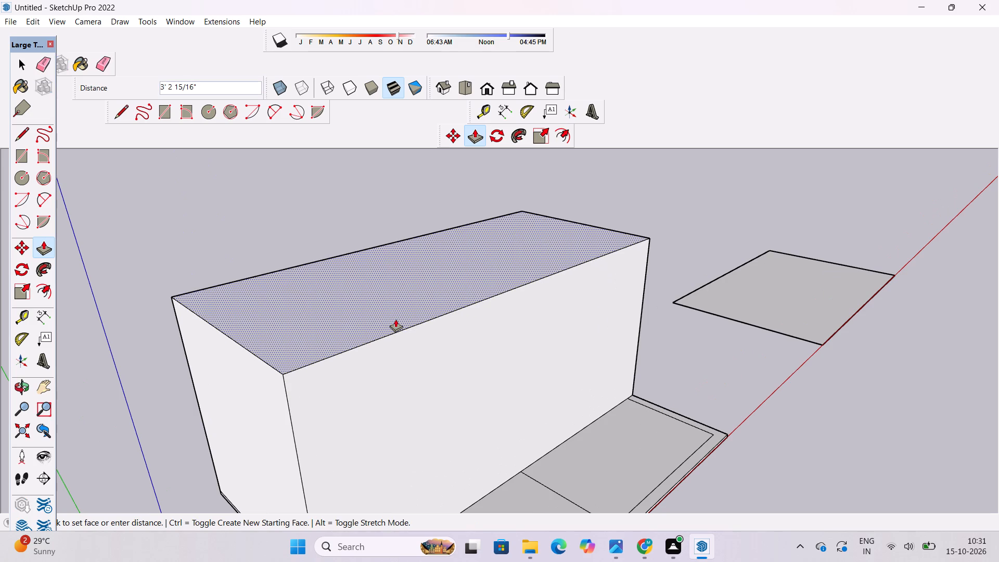
type("10'")
key("Return")
Inspect the heightened block from several angles and clear the top face selection.
key("o")
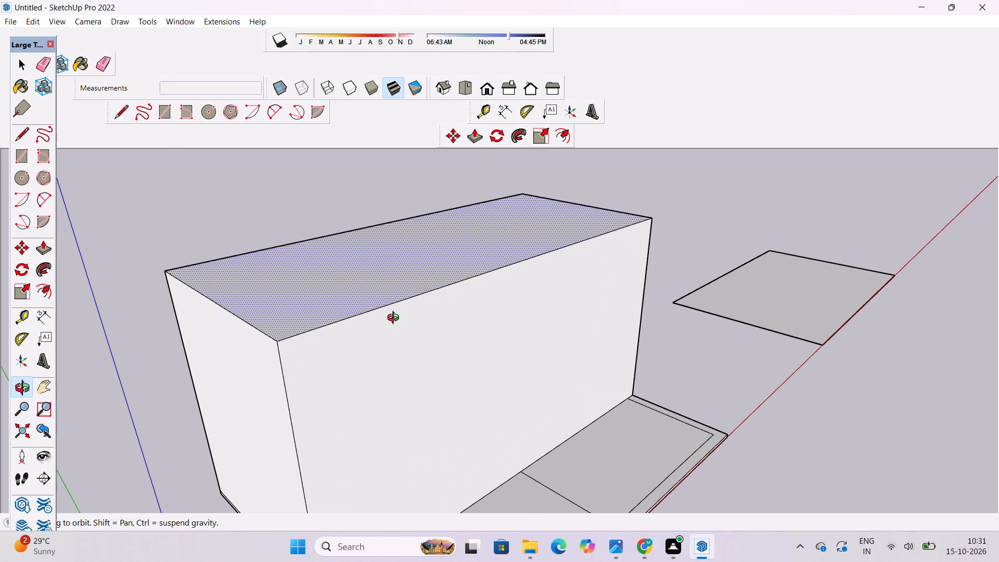
left_click_drag(407, 317, 407, 344, "shift")
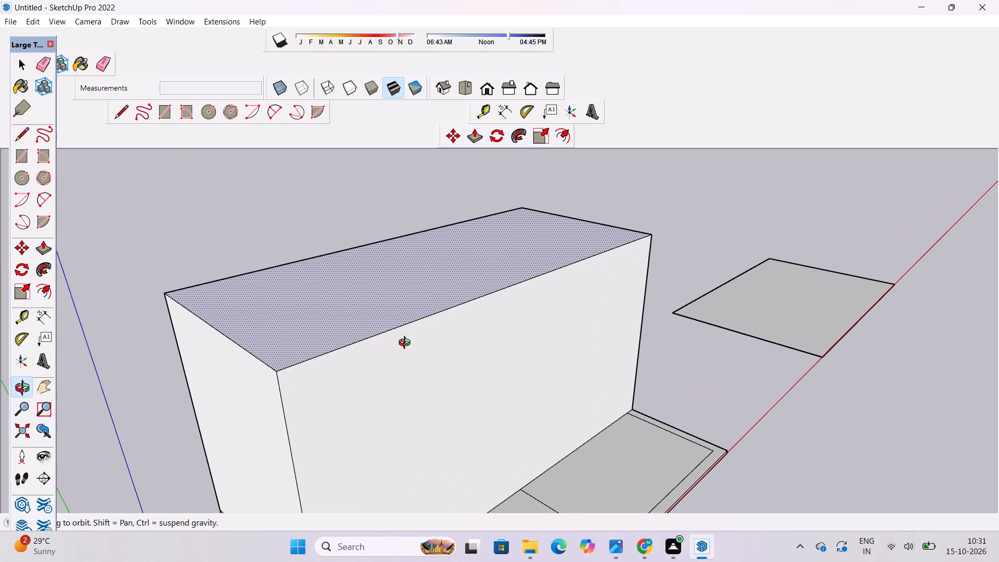
scroll(405, 344, "up", 1)
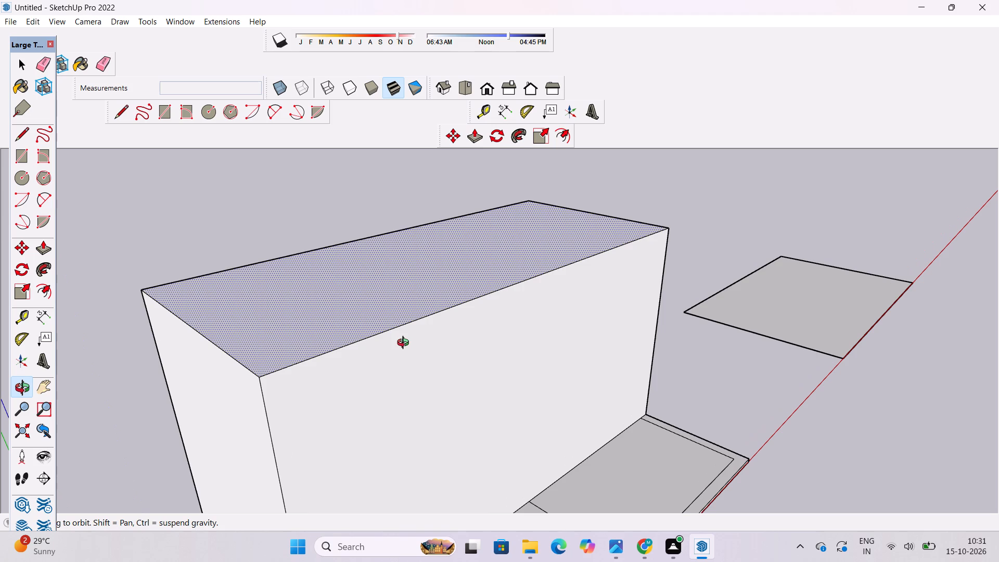
scroll(405, 351, "down", 3)
left_click_drag(398, 369, 400, 335, "shift")
left_click_drag(400, 335, 381, 339, "shift")
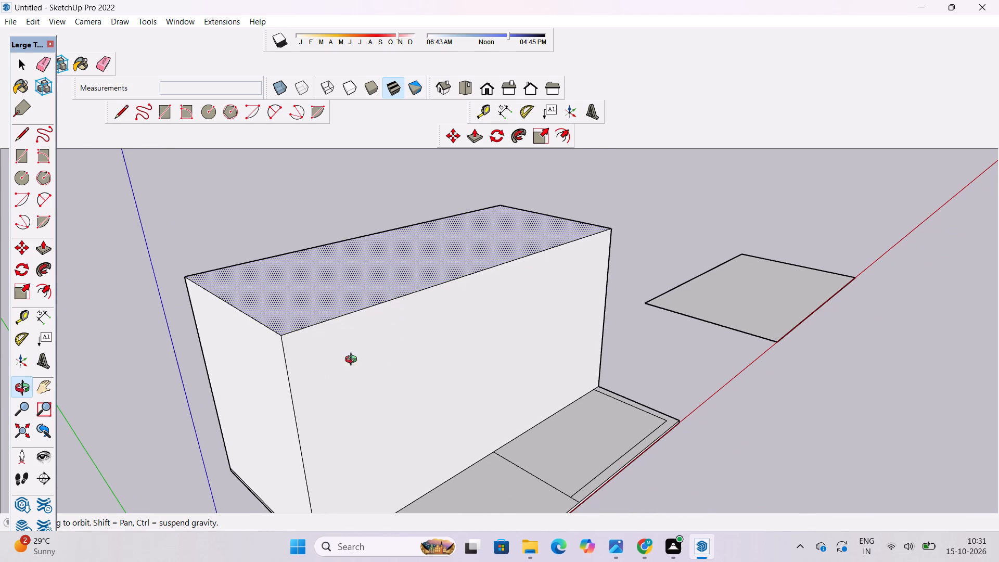
key("space")
left_click(142, 449)
key("o")
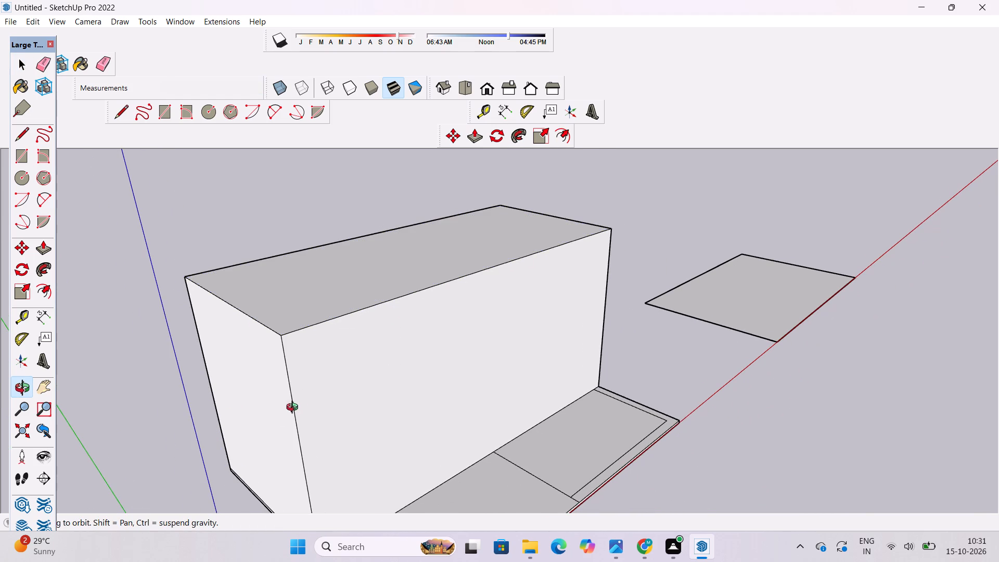
Examine the raised block and the divided slab area in front of it from several angles.
scroll(294, 408, "down", 1)
left_click_drag(276, 455, 300, 309, "shift")
scroll(328, 401, "up", 8)
left_click_drag(377, 392, 297, 433, "shift")
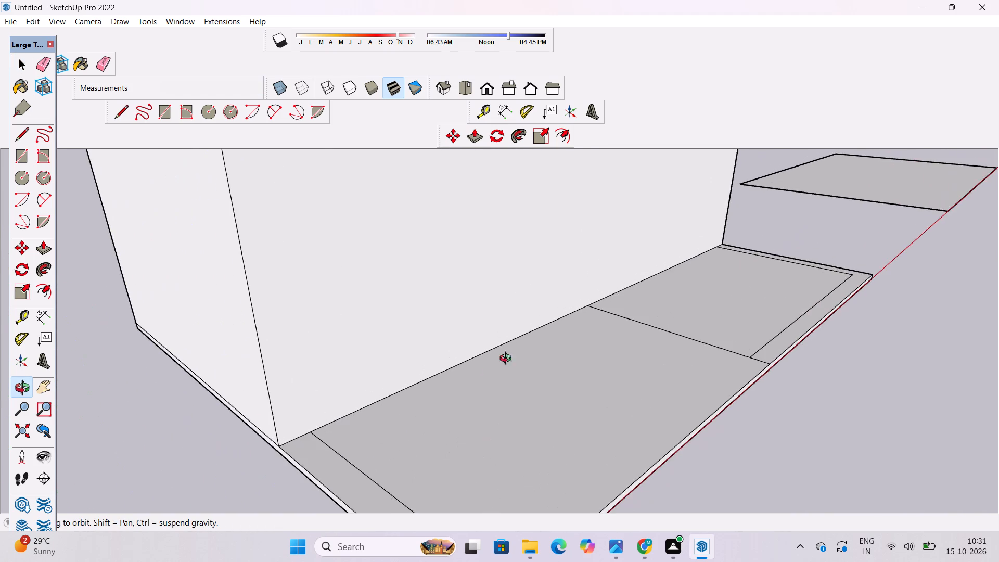
left_click_drag(522, 357, 396, 375)
scroll(403, 368, "down", 5)
left_click_drag(567, 363, 505, 388, "shift")
scroll(519, 379, "down", 5)
left_click_drag(573, 396, 566, 399, "shift")
left_click_drag(559, 402, 509, 410)
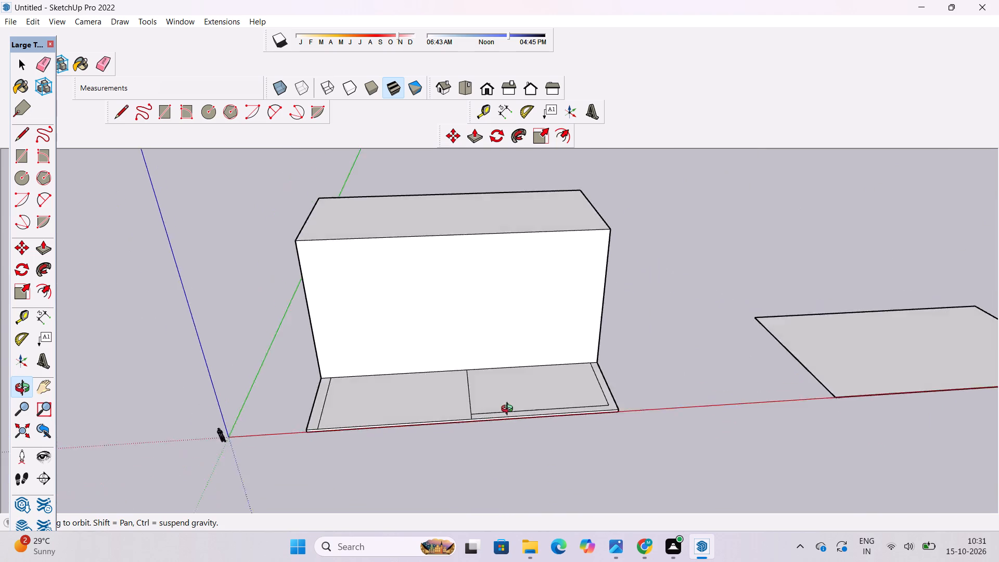
left_click_drag(509, 410, 441, 416)
left_click_drag(583, 396, 556, 396, "shift")
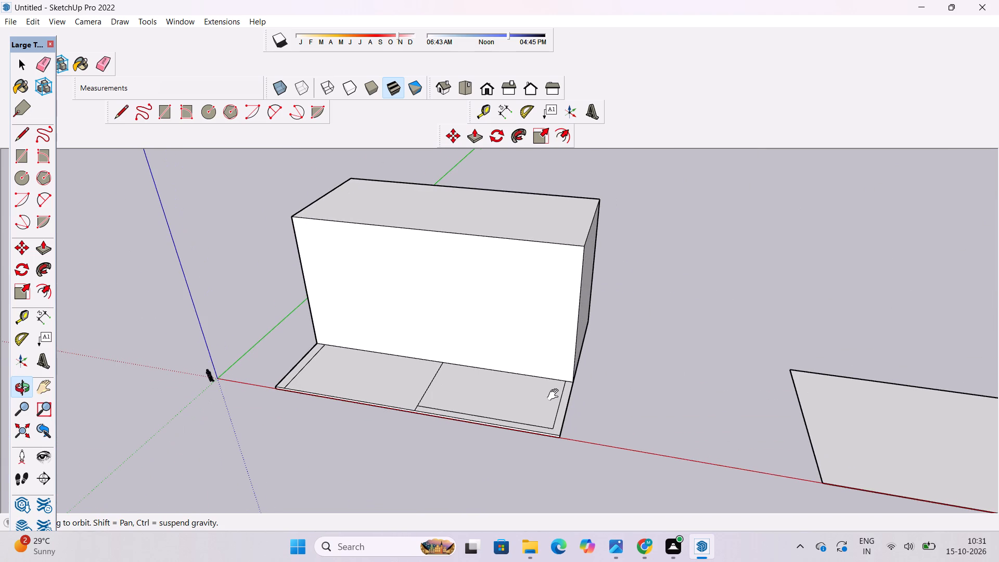
scroll(555, 395, "up", 2, "shift")
scroll(511, 391, "down", 5, "shift")
left_click_drag(563, 402, 518, 395, "shift")
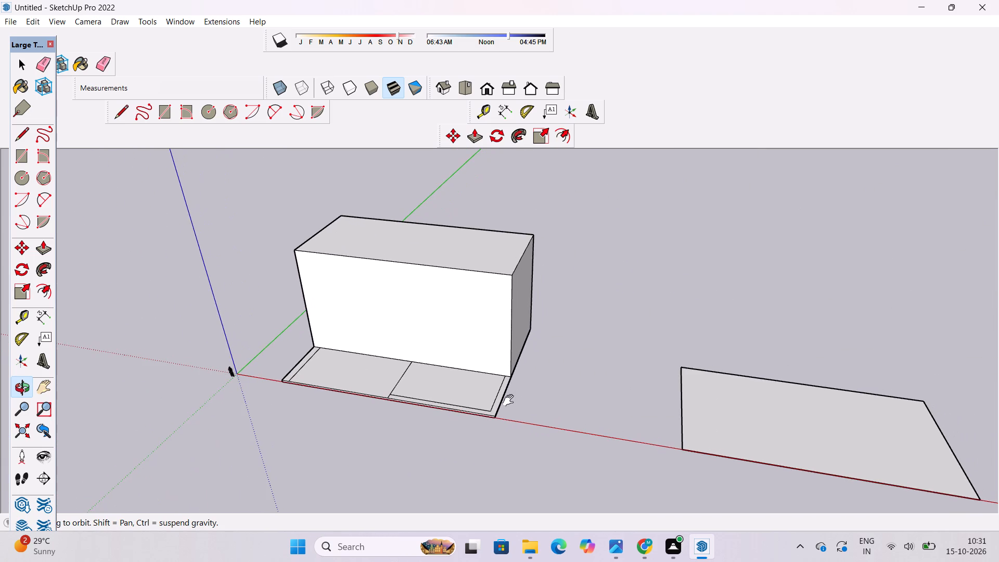
Push/Pull the slab's thin short-end side face, on the side facing the flat copy, outward by 7'.
scroll(508, 401, "up", 3, "shift")
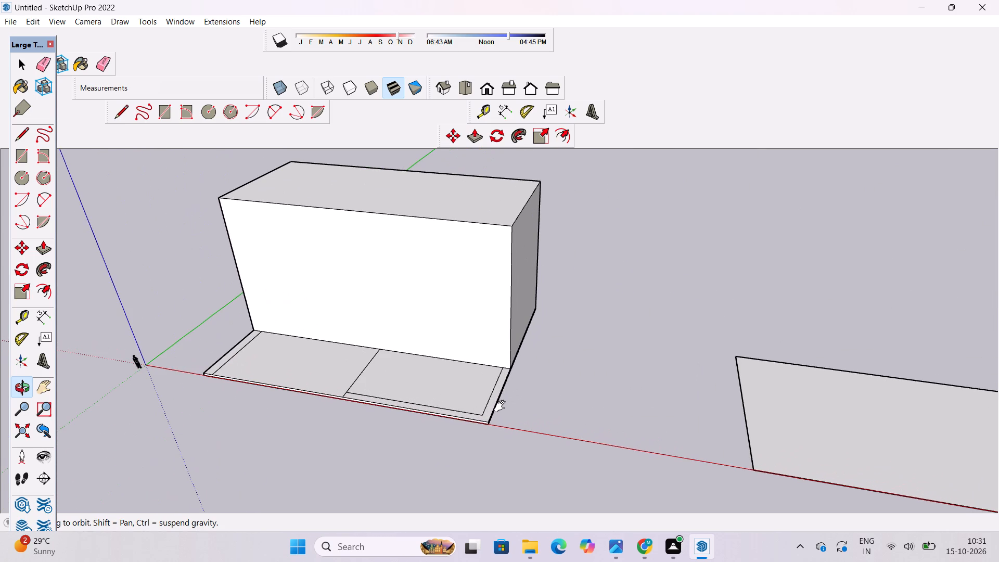
scroll(503, 406, "up", 1, "shift")
left_click_drag(513, 403, 525, 429, "shift")
left_click_drag(527, 425, 473, 384, "shift")
scroll(503, 401, "up", 4)
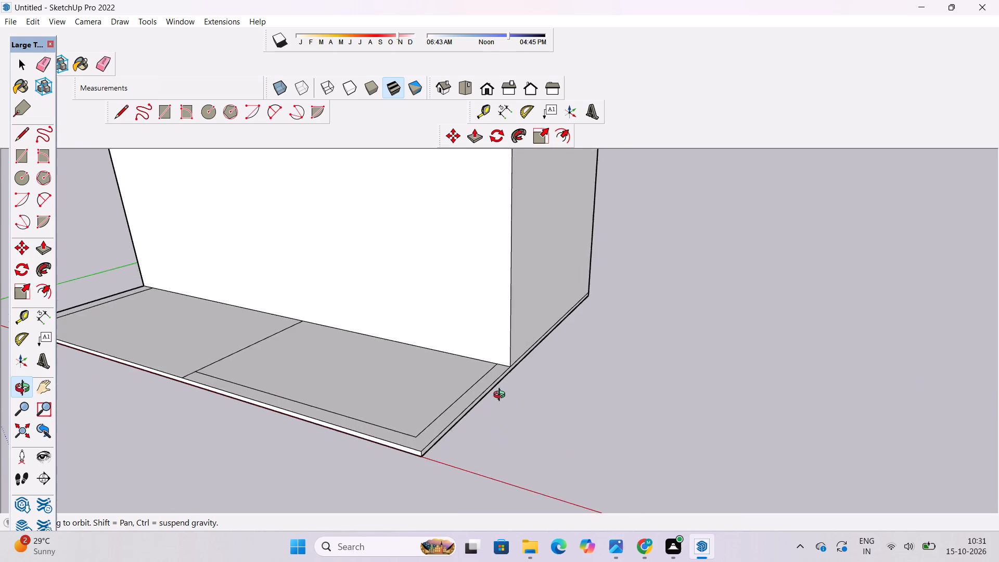
scroll(502, 396, "up", 5)
left_click_drag(495, 393, 437, 374, "shift")
left_click_drag(457, 385, 494, 394)
scroll(495, 395, "up", 4)
left_click_drag(494, 395, 498, 413, "shift")
left_click_drag(497, 414, 485, 377, "shift")
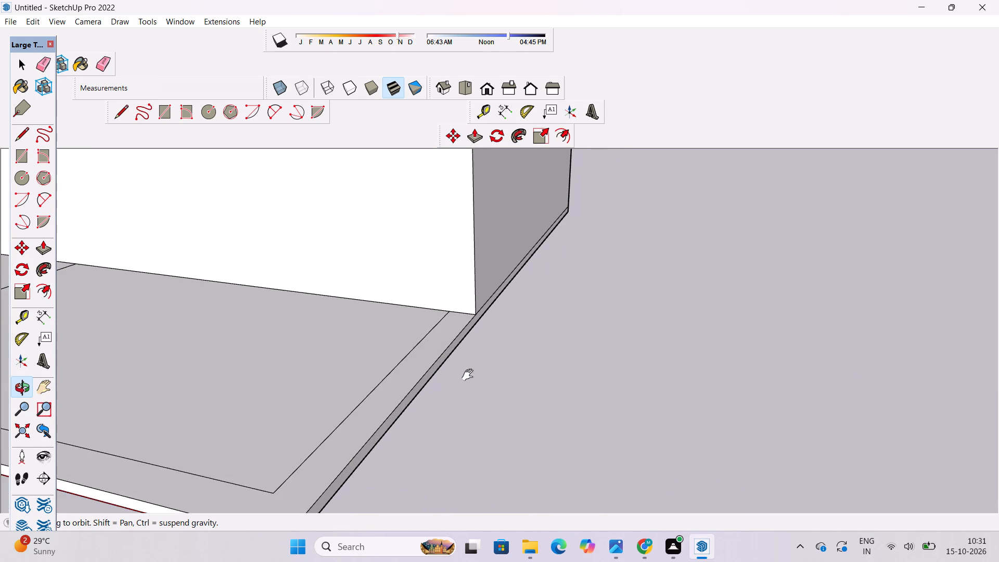
scroll(469, 375, "up", 4, "shift")
left_click_drag(468, 371, 482, 354, "shift")
key("p")
scroll(401, 365, "down", 5)
scroll(393, 386, "up", 1)
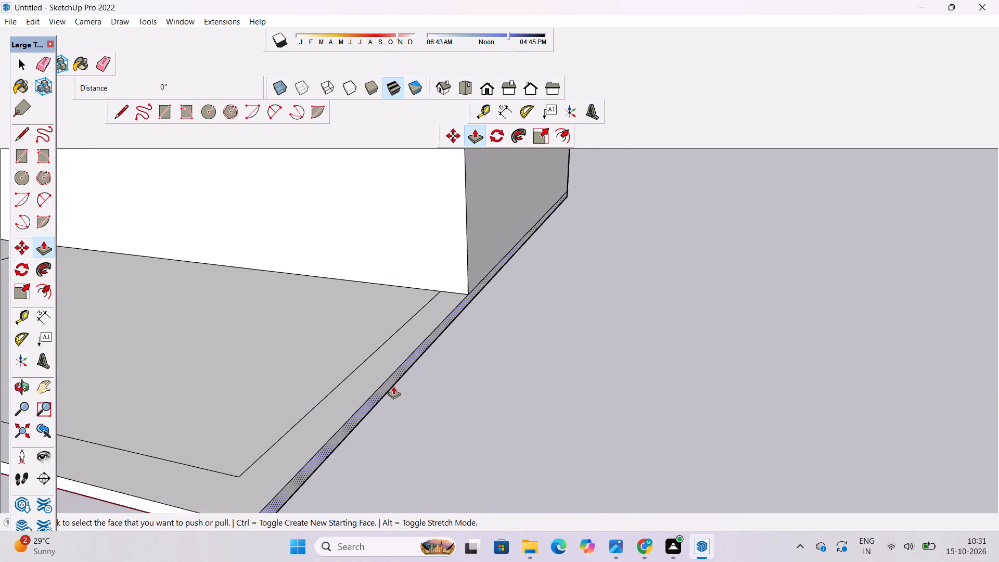
scroll(393, 386, "up", 3)
left_click(393, 386)
scroll(393, 386, "down", 8)
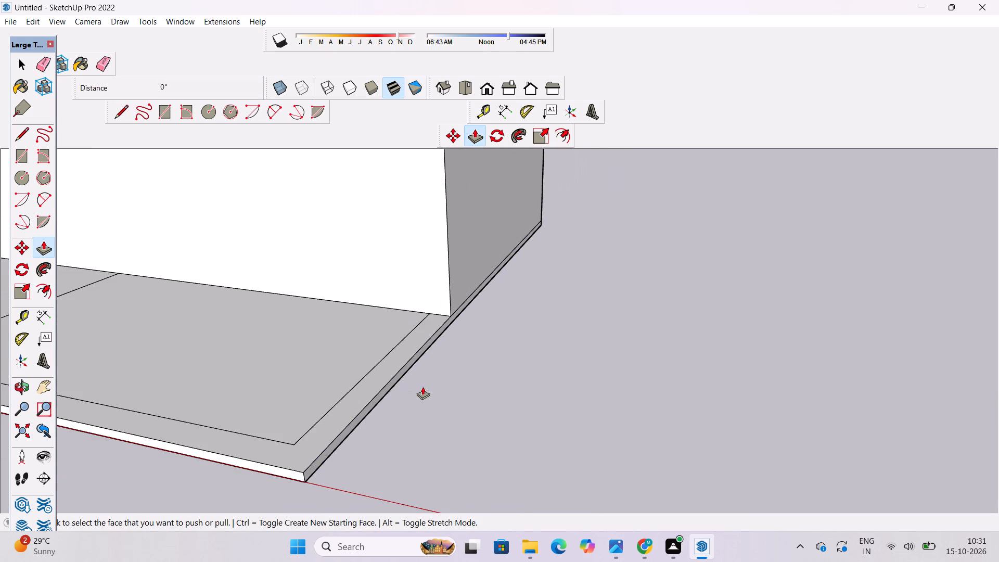
key("space")
scroll(385, 390, "up", 6)
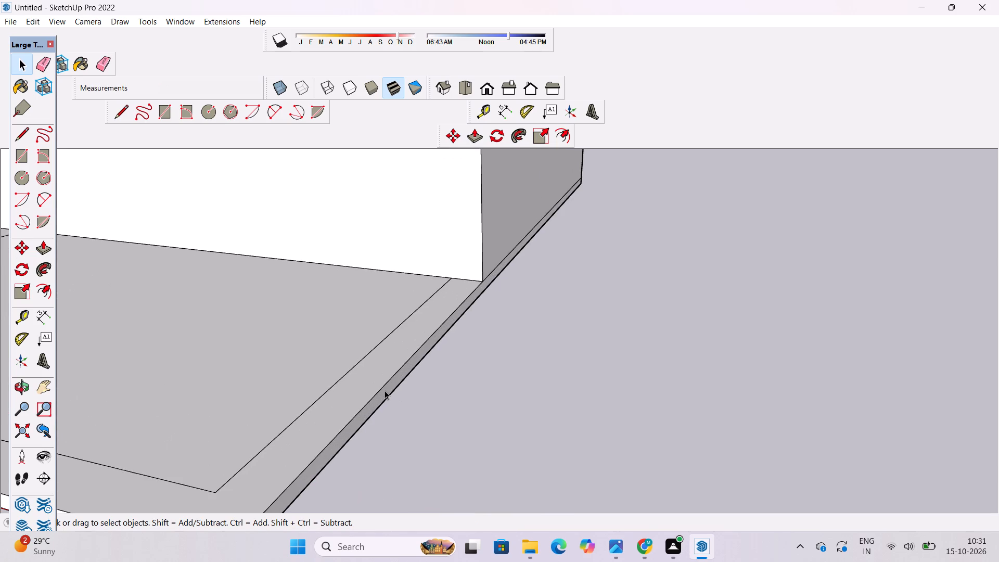
key("p")
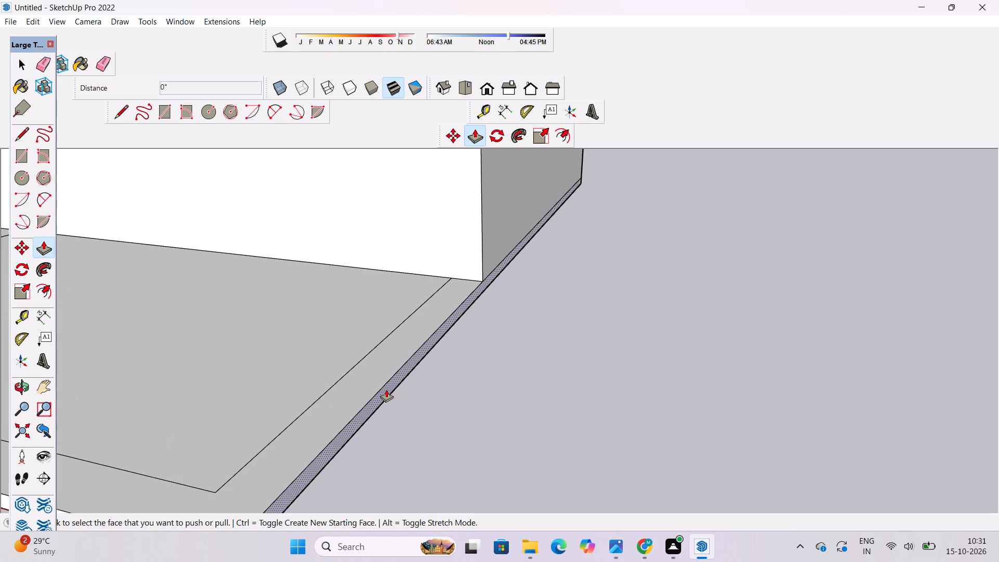
scroll(385, 389, "down", 1)
left_click(385, 389)
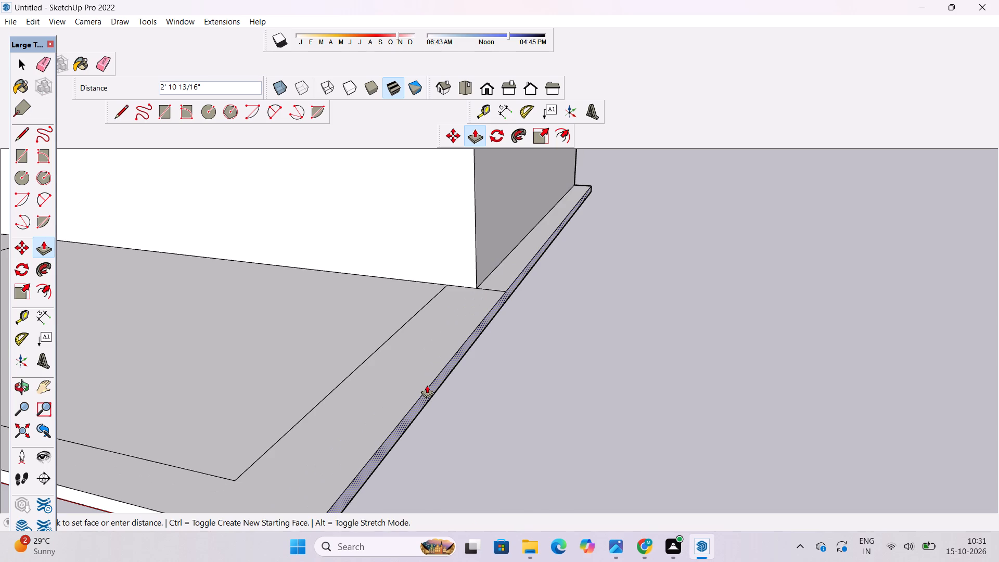
scroll(427, 385, "down", 2)
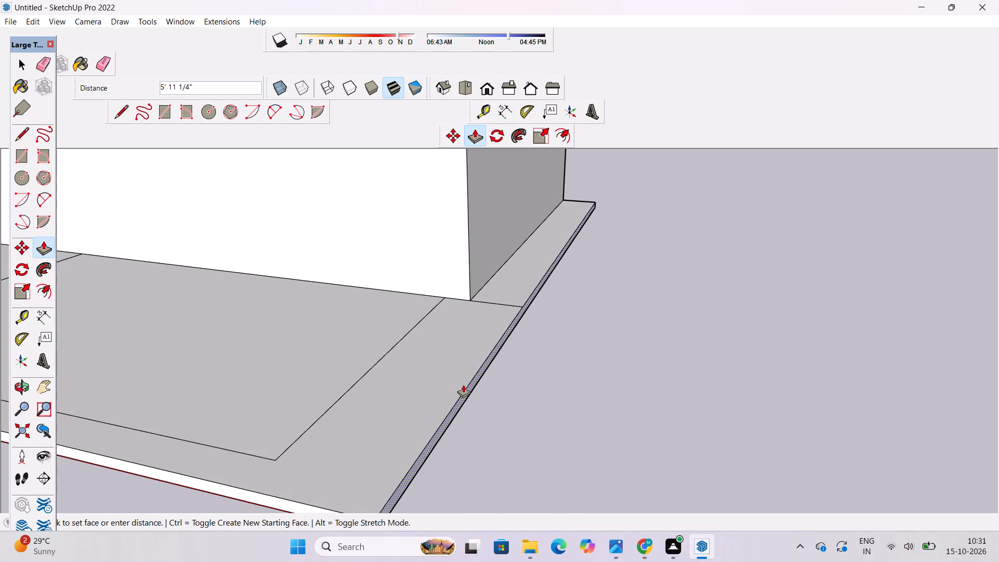
type("7'")
key("Return")
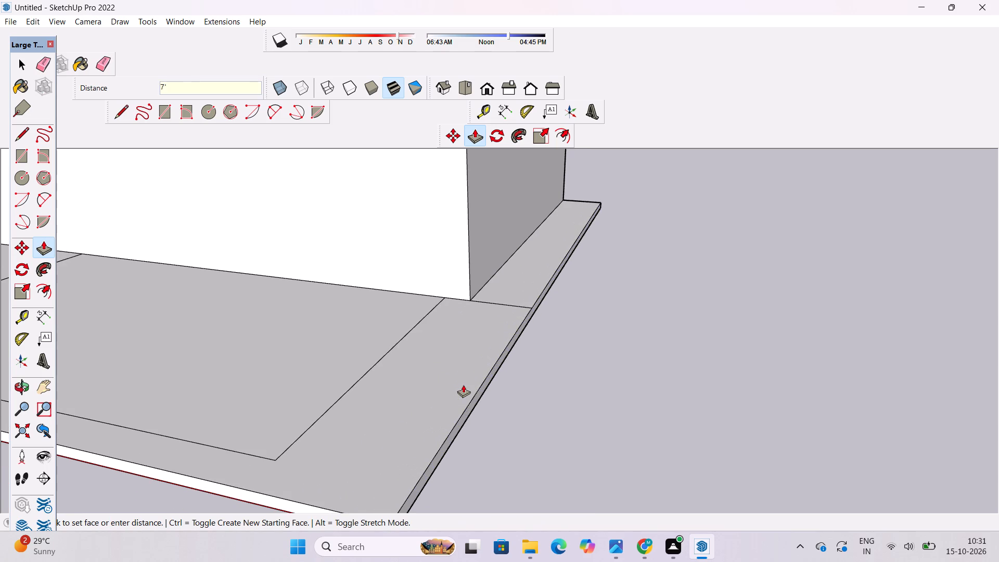
Push/Pull the block's end face facing the flat copy outward 7', flush with the extended slab edge.
scroll(468, 561, "down", 4)
scroll(472, 396, "down", 8)
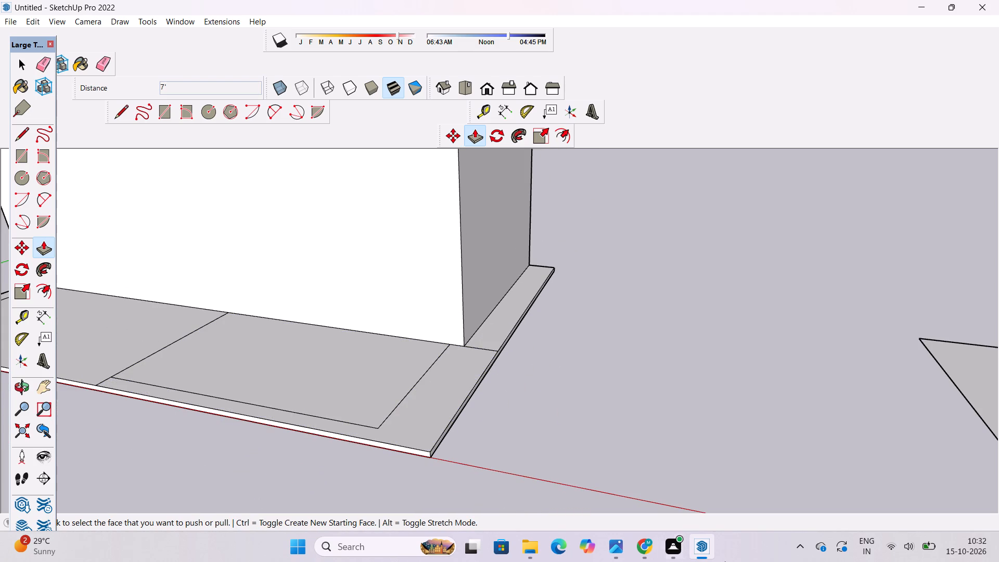
scroll(248, 415, "down", 5)
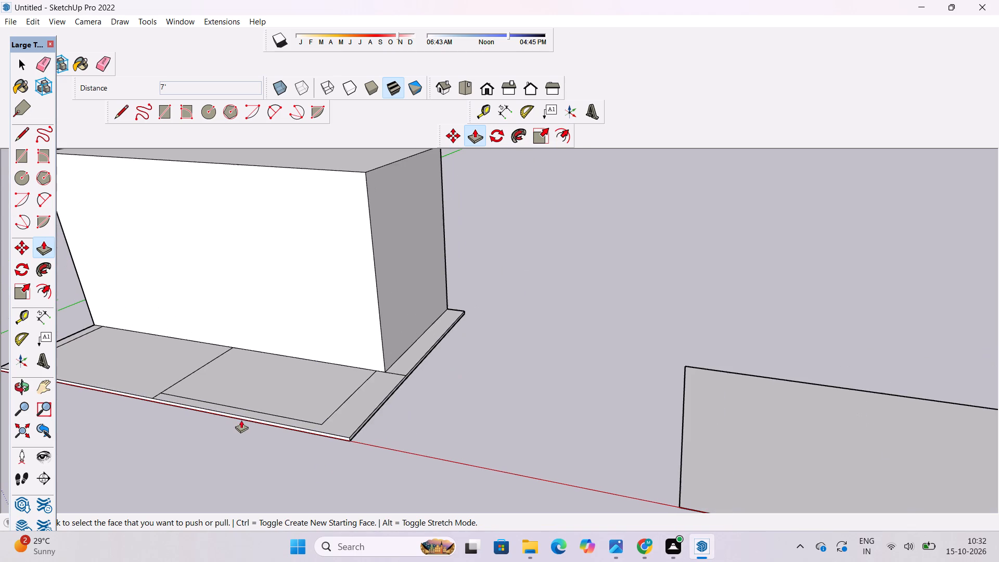
scroll(241, 420, "down", 1)
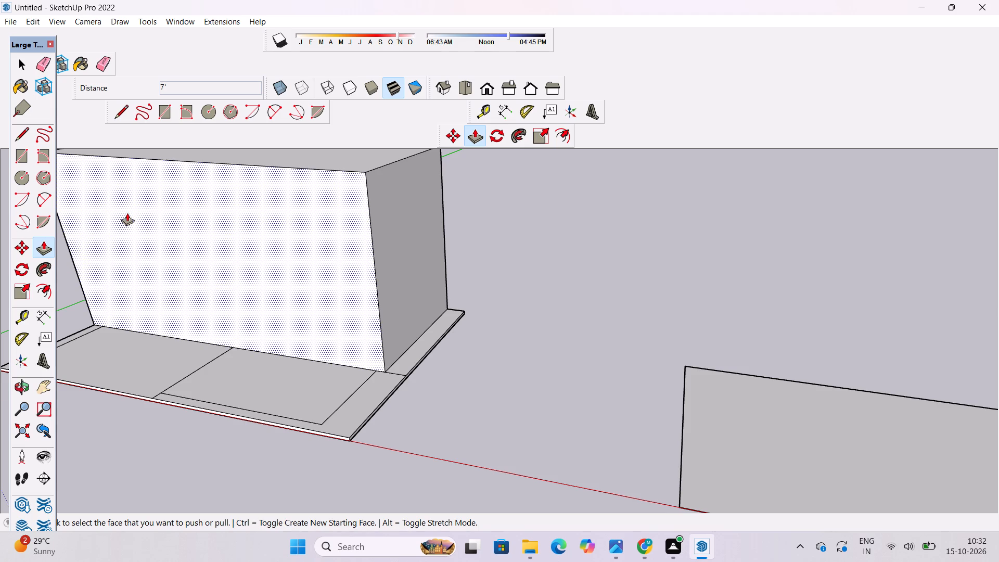
scroll(144, 321, "down", 7)
scroll(326, 283, "up", 7)
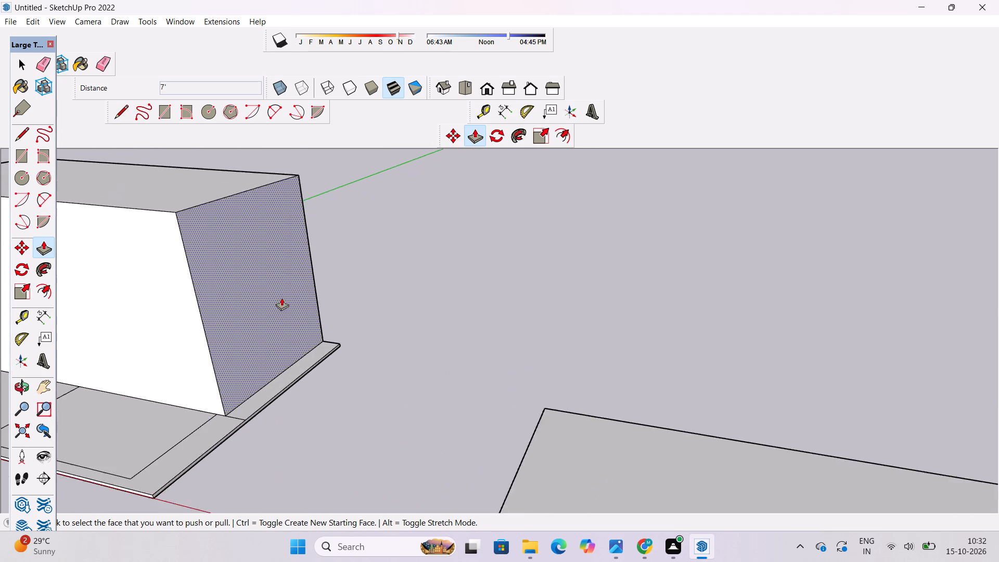
scroll(281, 298, "up", 2)
scroll(301, 282, "down", 3)
scroll(237, 368, "up", 6)
left_click(237, 368)
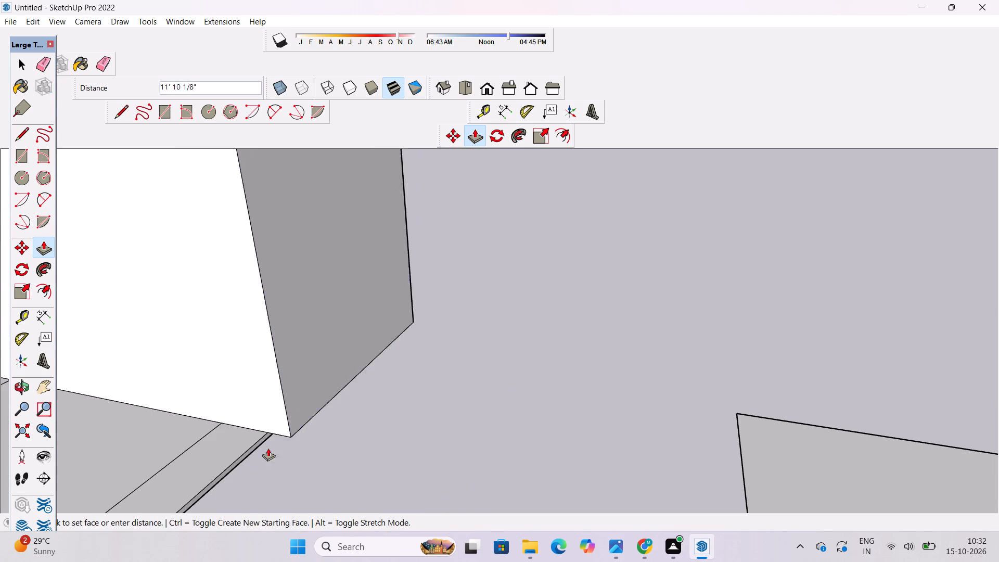
left_click(272, 440)
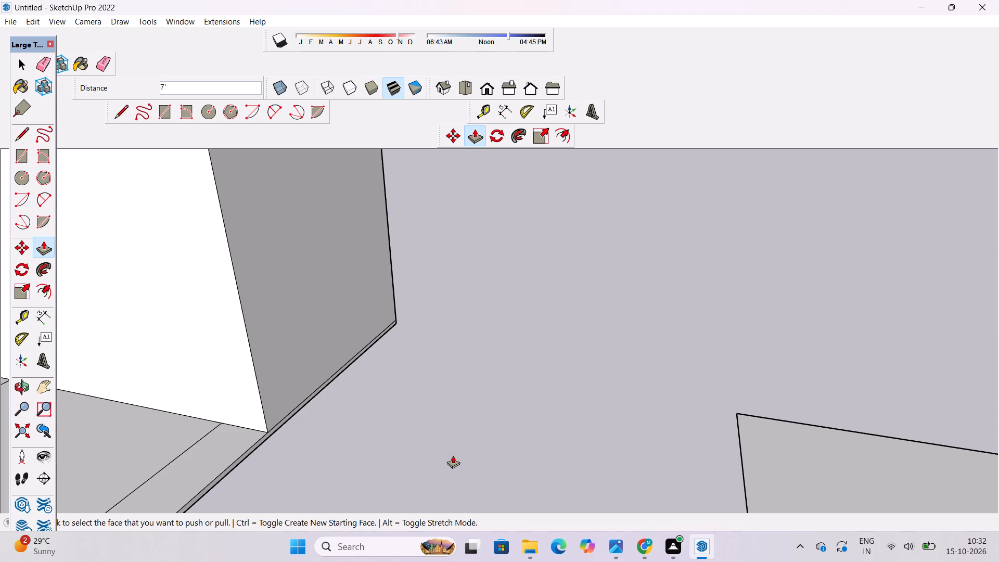
key("space")
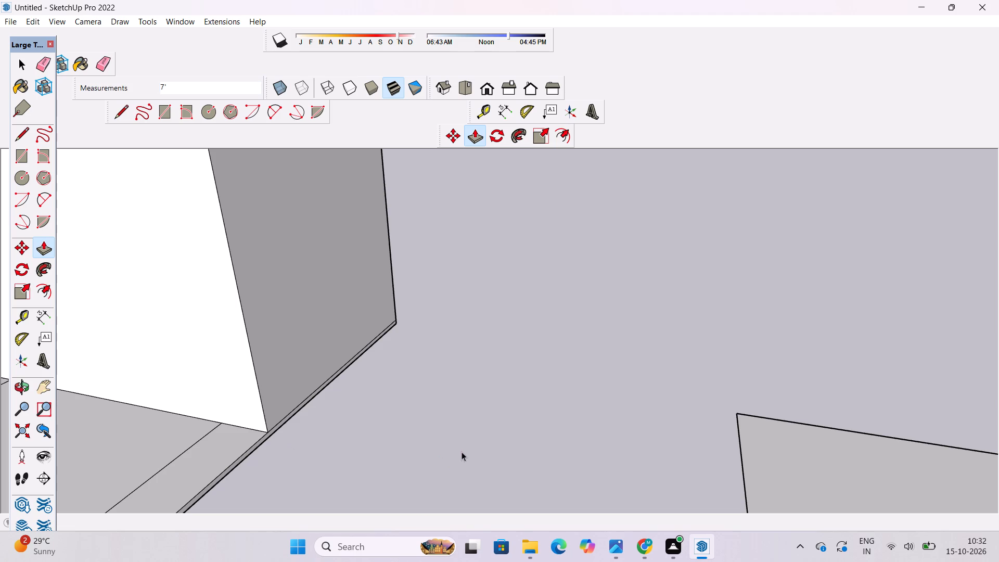
Examine the lengthened block and the extended slab area in front of it from several angles.
key("o")
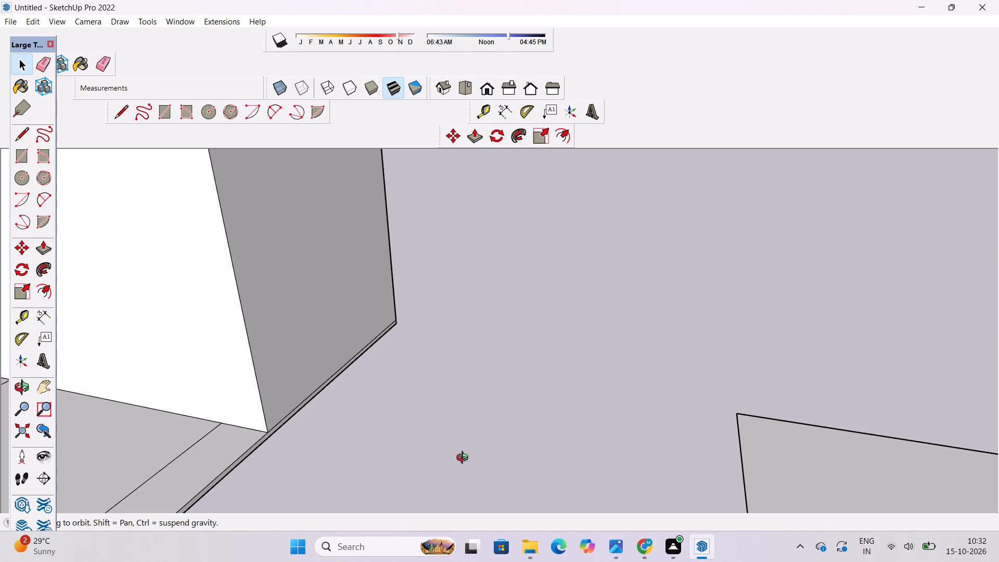
scroll(465, 459, "down", 5)
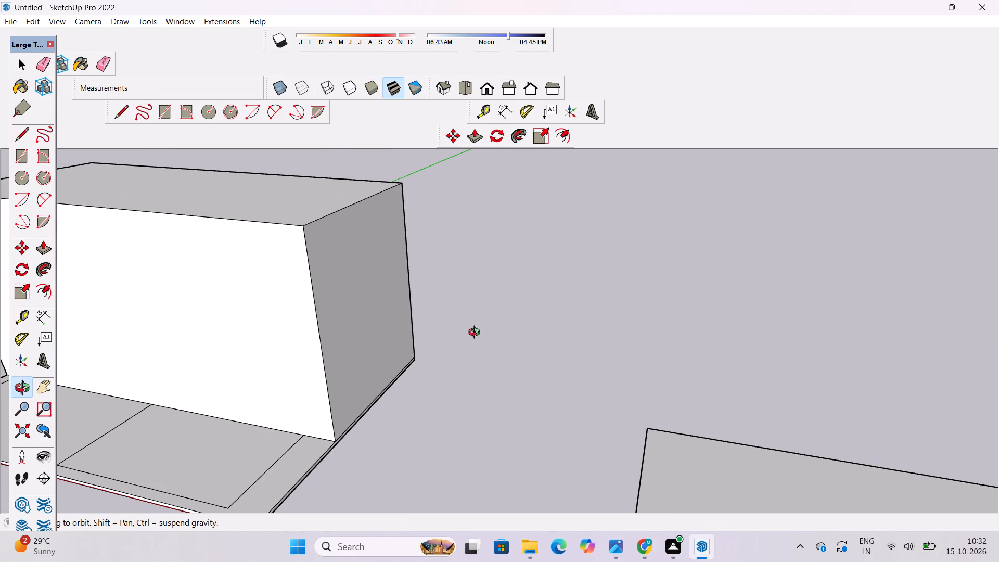
scroll(534, 327, "down", 7)
scroll(459, 343, "up", 11)
scroll(459, 343, "down", 6)
left_click_drag(319, 445, 314, 380)
scroll(313, 352, "down", 1)
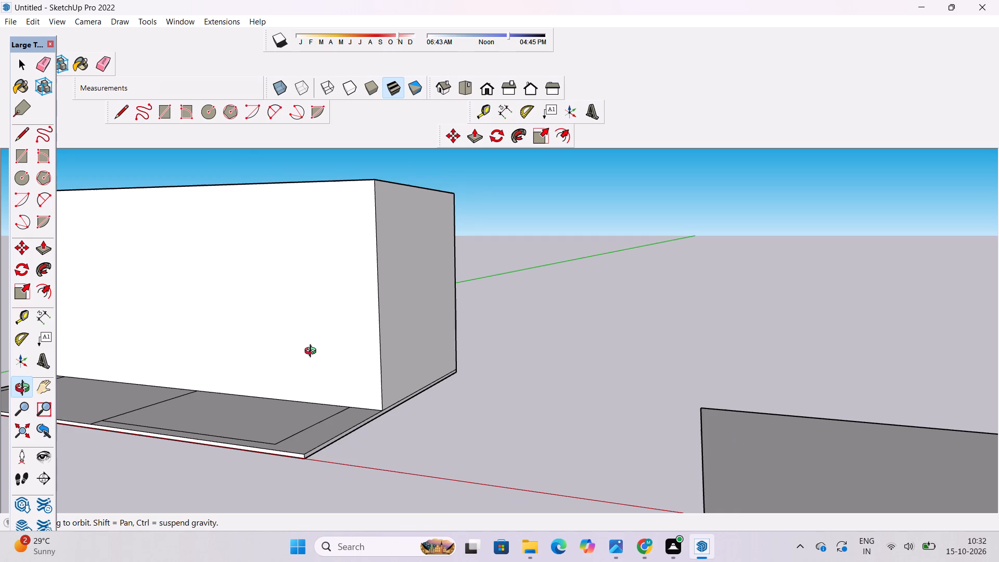
scroll(324, 343, "down", 4)
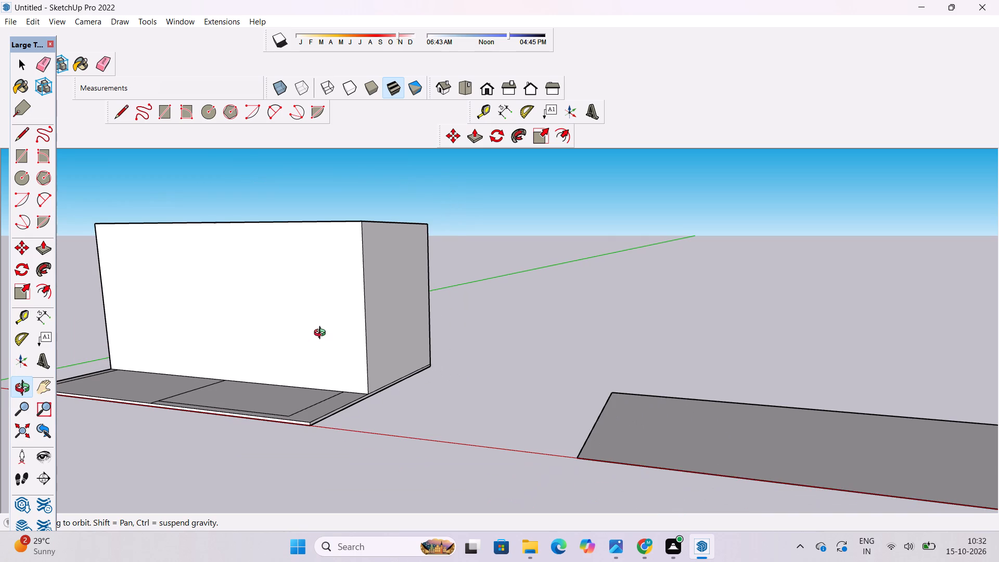
scroll(421, 342, "up", 1)
scroll(421, 342, "down", 2)
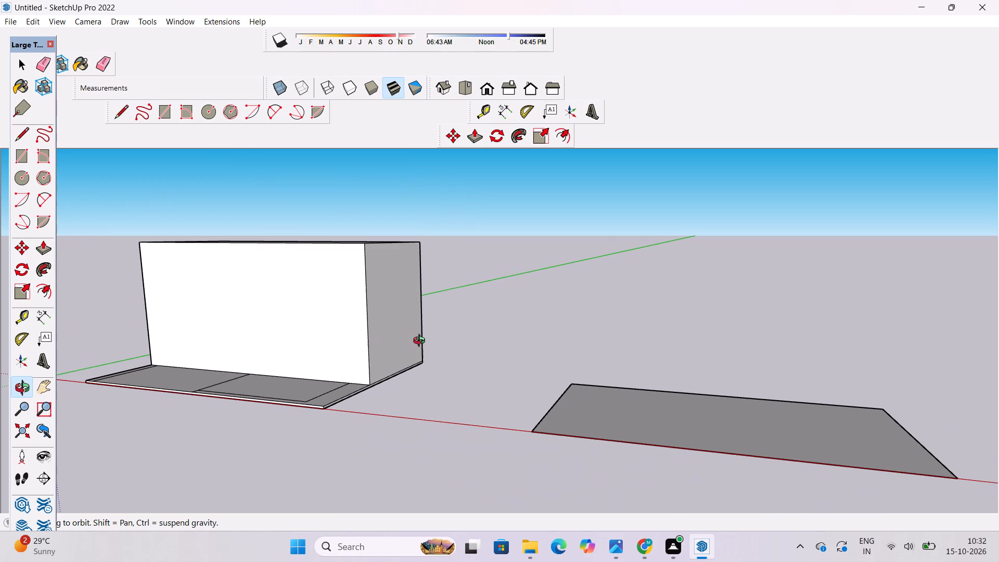
scroll(421, 342, "up", 2)
scroll(421, 342, "down", 6)
scroll(361, 320, "up", 5)
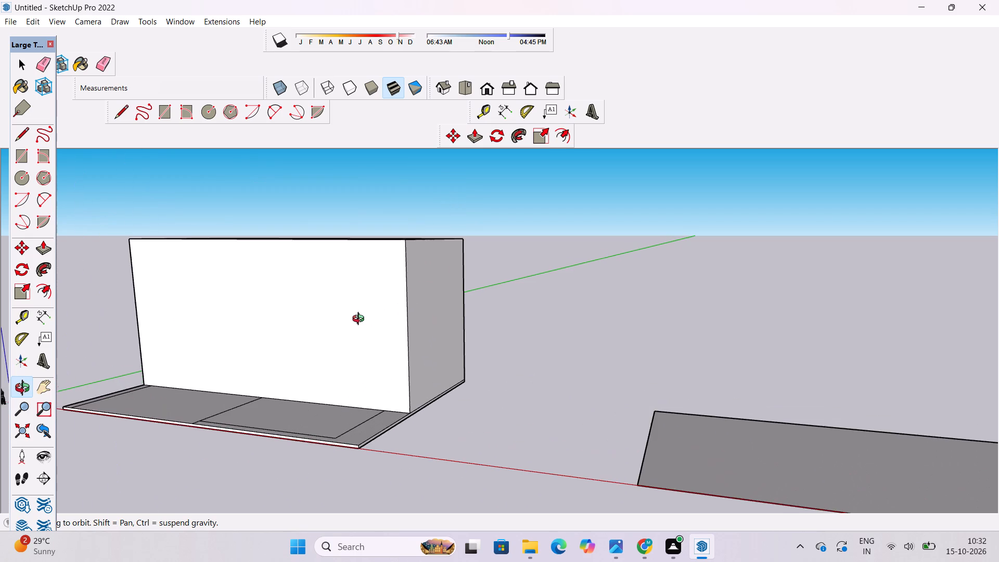
scroll(361, 320, "up", 1)
left_click(361, 320, "shift")
left_click_drag(358, 318, 476, 360, "shift")
left_click_drag(456, 378, 563, 298, "shift")
left_click_drag(558, 314, 504, 338)
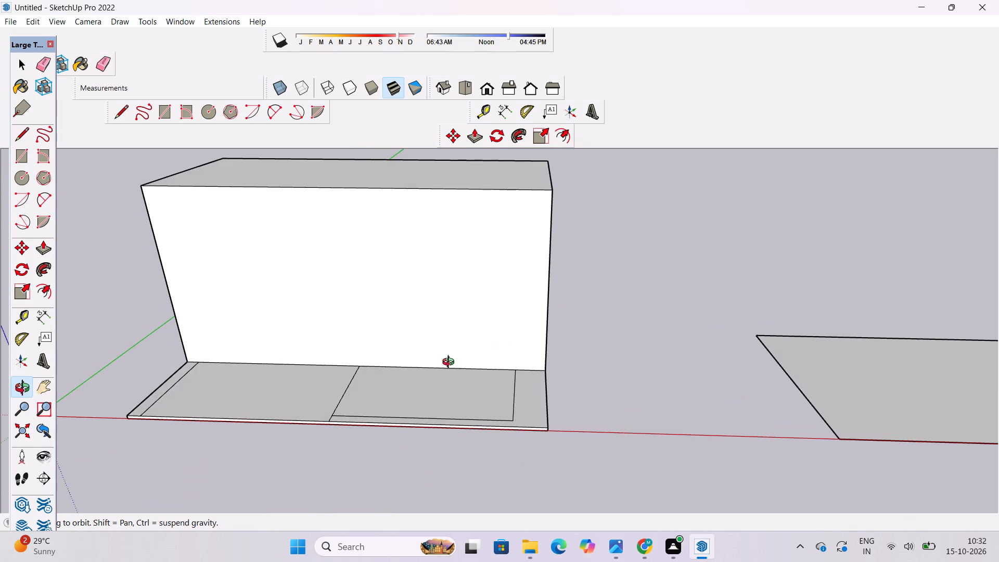
left_click_drag(437, 357, 398, 305, "shift")
left_click_drag(410, 321, 435, 350)
left_click_drag(444, 335, 442, 315)
left_click(442, 315, "shift")
scroll(442, 317, "down", 5)
left_click_drag(442, 317, 467, 390)
Place a guide line 3' inward from the slab's extended short edge, across the strip beside the inset area.
scroll(482, 382, "up", 5)
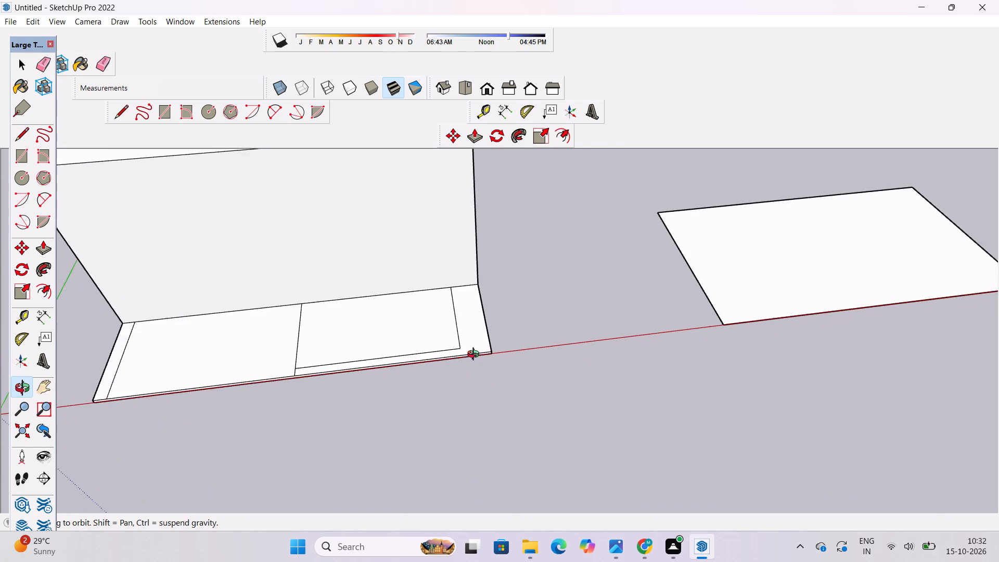
scroll(476, 355, "up", 4)
left_click_drag(447, 320, 447, 330, "shift")
left_click_drag(446, 331, 380, 334)
left_click_drag(378, 335, 435, 354)
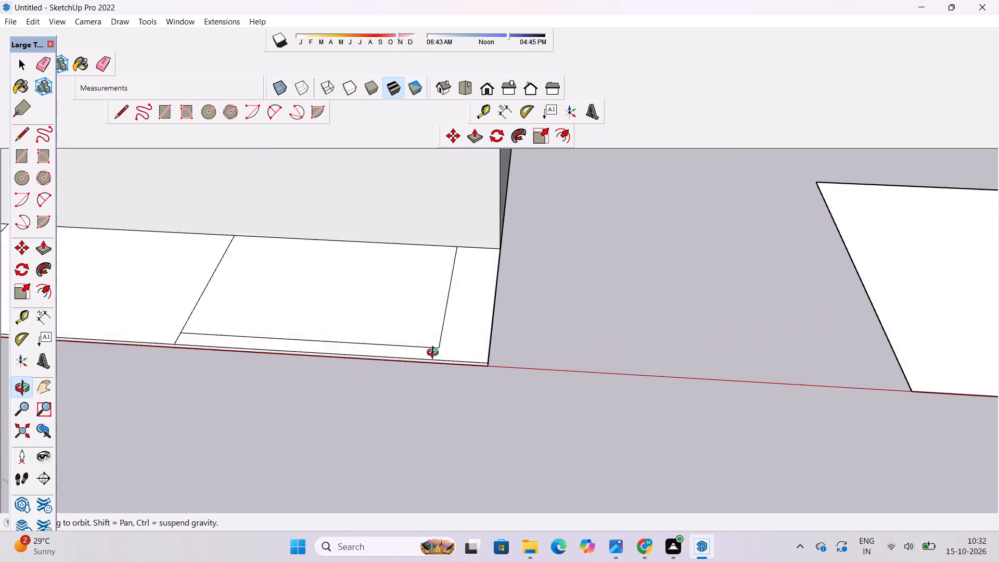
left_click_drag(435, 354, 445, 354)
left_click_drag(445, 354, 434, 354)
left_click(22, 313)
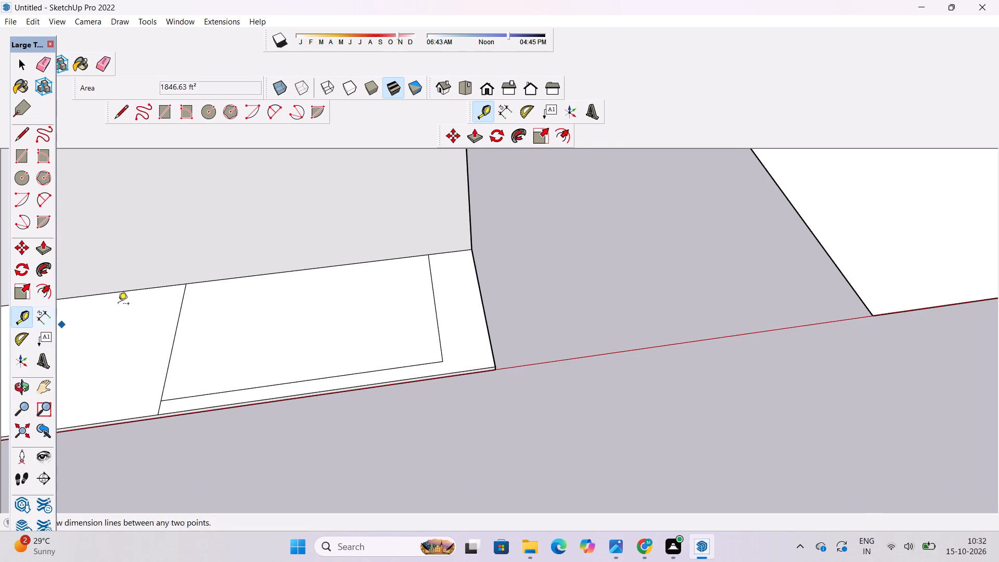
left_click(483, 305)
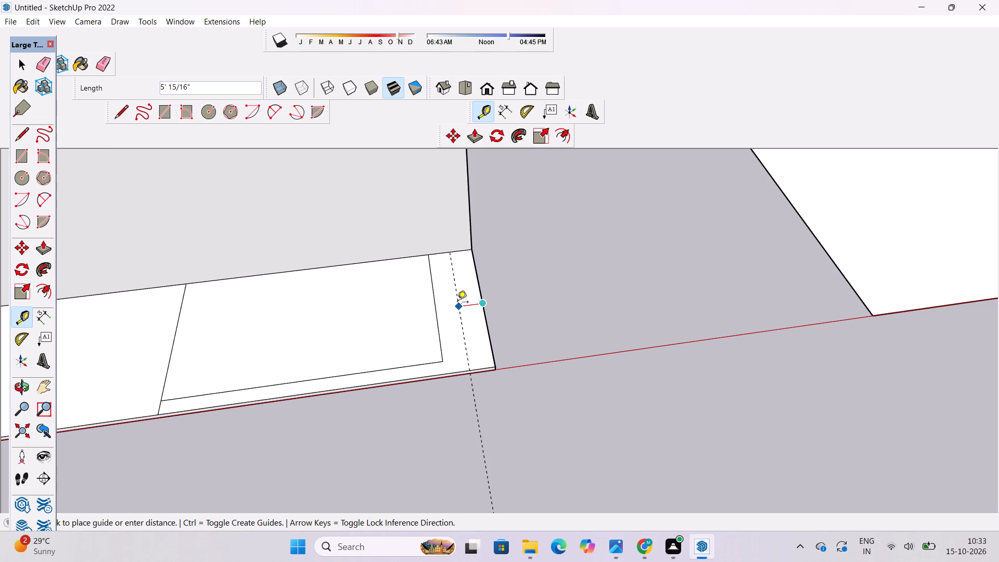
type("3'")
key("Return")
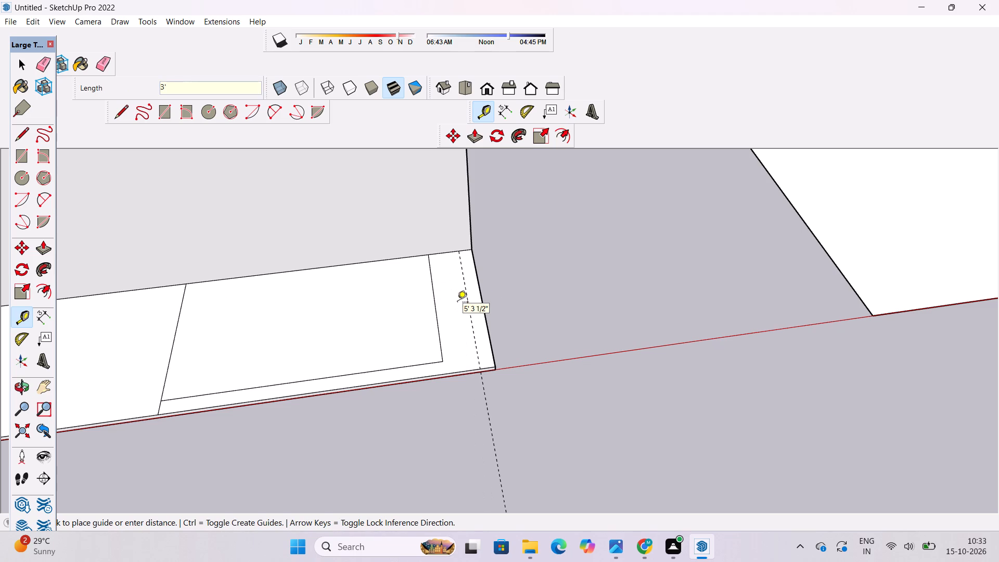
Extend the inset area to the guide line with a new short edge about 30' long, erasing its old short edge and the guide.
key("l")
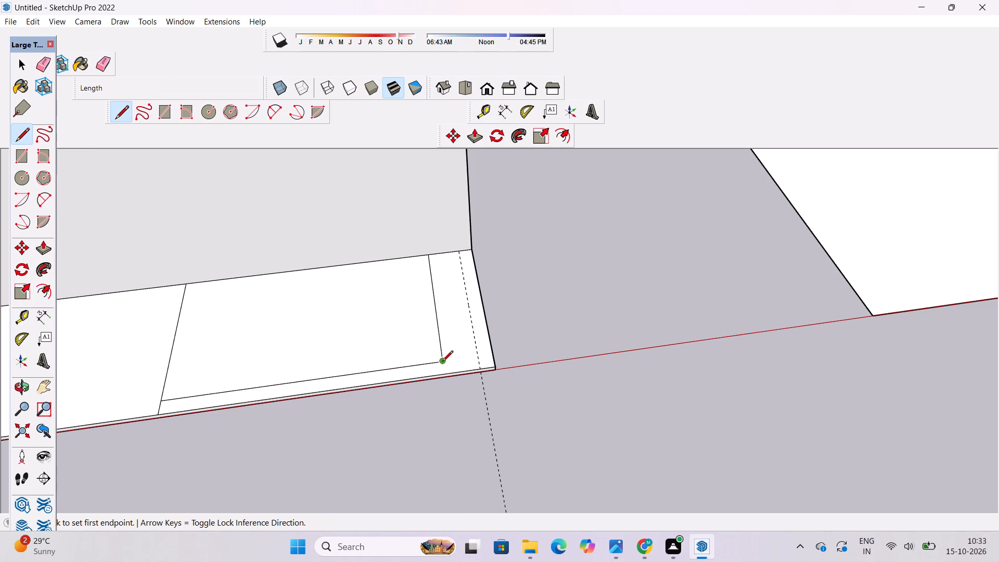
left_click(442, 362)
left_click(478, 357)
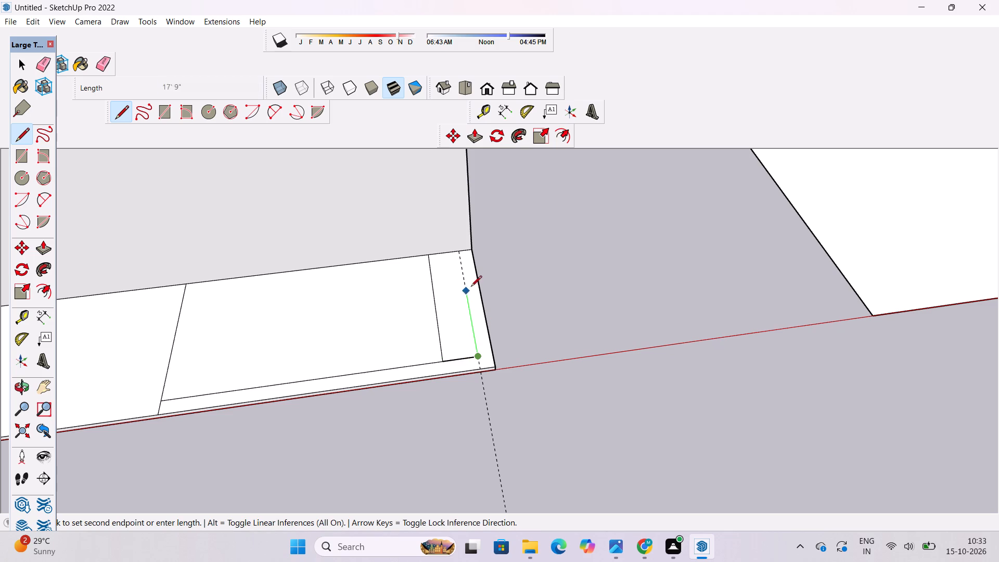
left_click(460, 254)
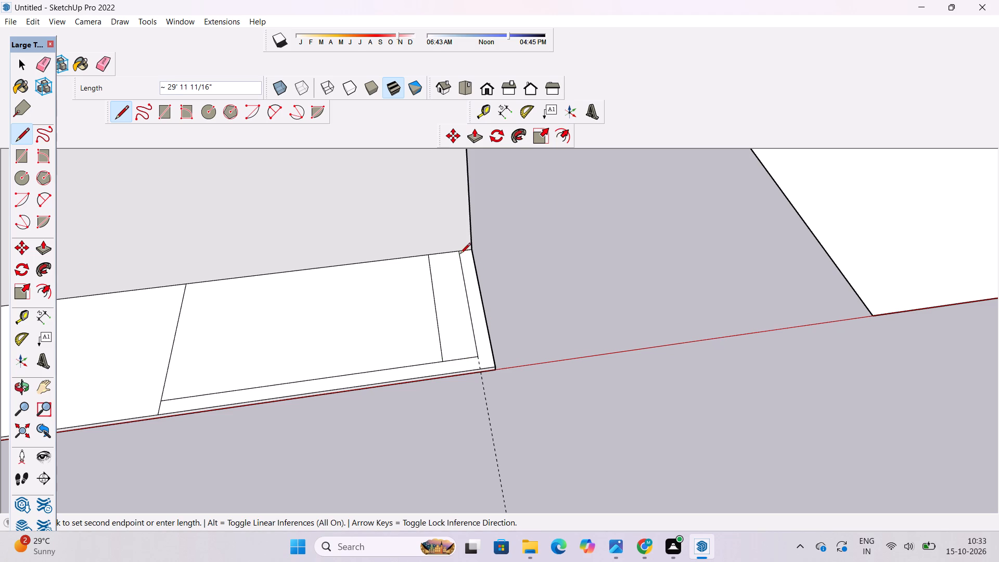
key("e")
left_click_drag(443, 290, 422, 318)
left_click_drag(500, 379, 485, 404)
Examine the block, the base slab's widened inset area and the flat copy from several angles.
key("o")
scroll(485, 361, "down", 5)
left_click_drag(489, 348, 560, 456, "shift")
left_click_drag(560, 455, 519, 372)
scroll(520, 365, "down", 3)
left_click_drag(520, 363, 523, 369, "shift")
left_click_drag(501, 379, 623, 406)
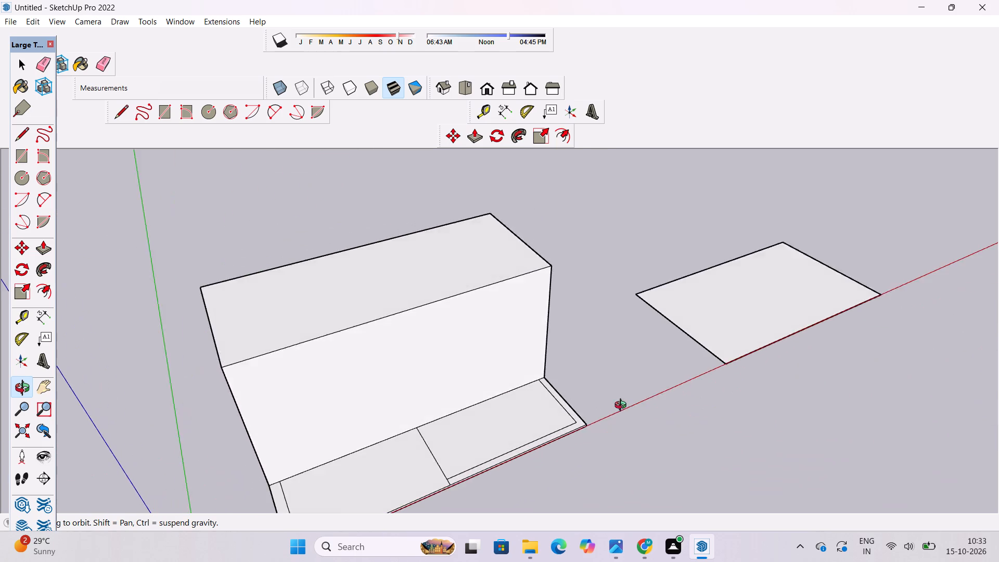
left_click_drag(623, 406, 594, 378, "shift")
scroll(584, 369, "down", 5)
left_click_drag(571, 380, 614, 458)
left_click_drag(532, 461, 507, 436)
scroll(458, 429, "up", 2, "shift")
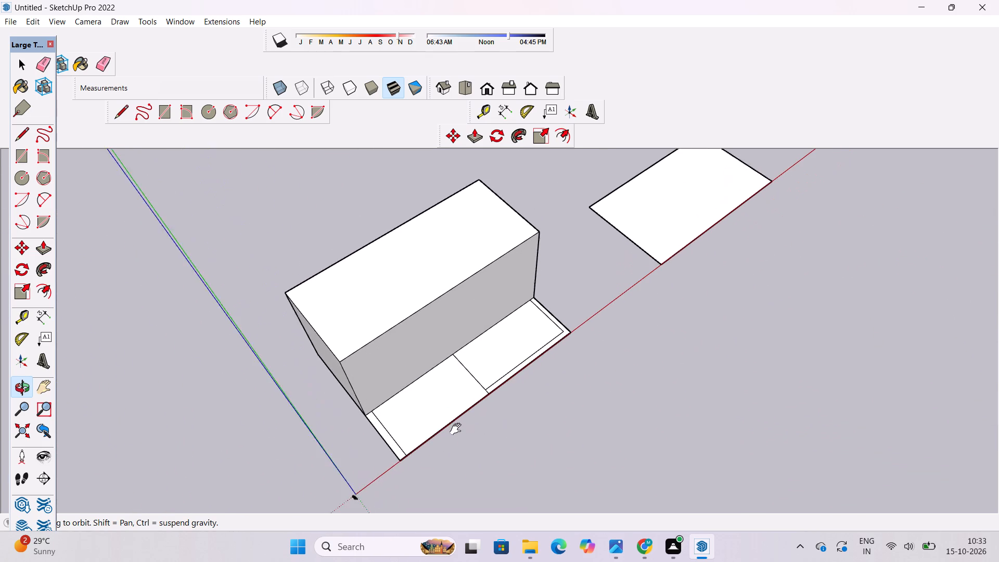
scroll(458, 429, "up", 2, "shift")
left_click_drag(458, 429, 463, 454, "shift")
left_click_drag(463, 454, 457, 439)
scroll(455, 437, "down", 3, "shift")
left_click_drag(456, 433, 381, 427, "shift")
left_click_drag(381, 432, 365, 383)
left_click_drag(419, 395, 349, 404, "shift")
left_click_drag(349, 404, 363, 399)
Push/Pull the flat copy's rectangular face upward by 1' to make it a thin slab.
key("space")
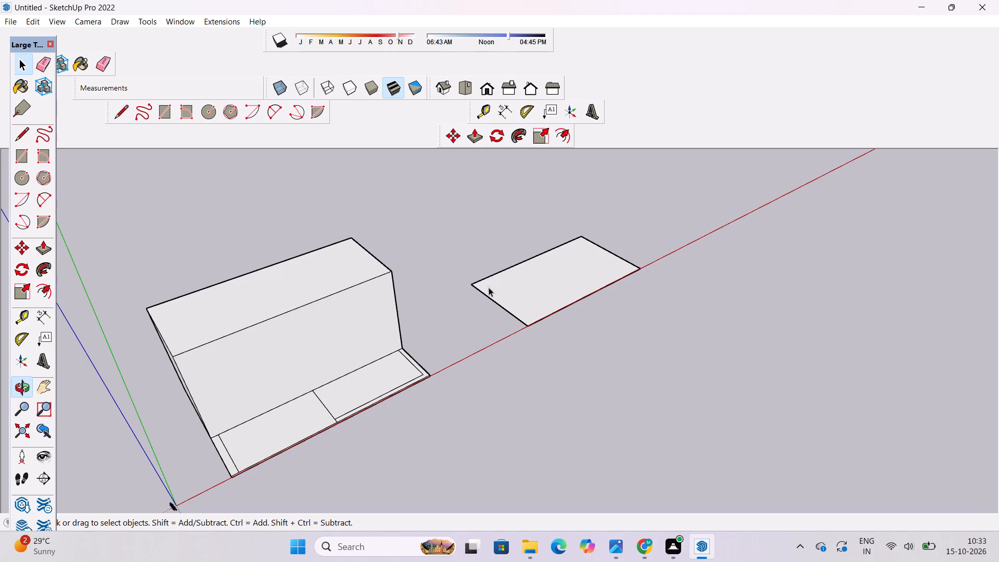
scroll(543, 271, "up", 7)
left_click(544, 277)
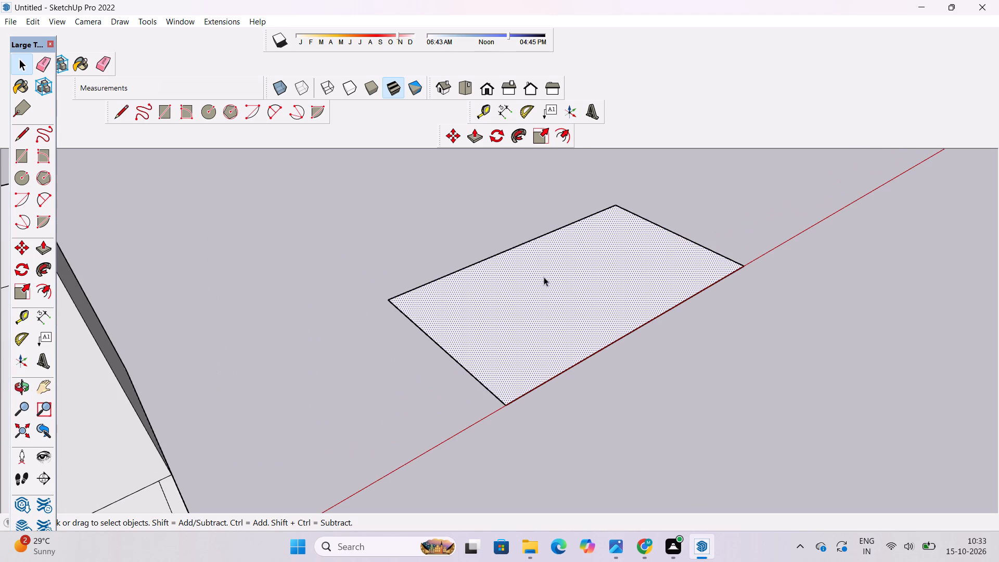
key("p")
left_click(544, 277)
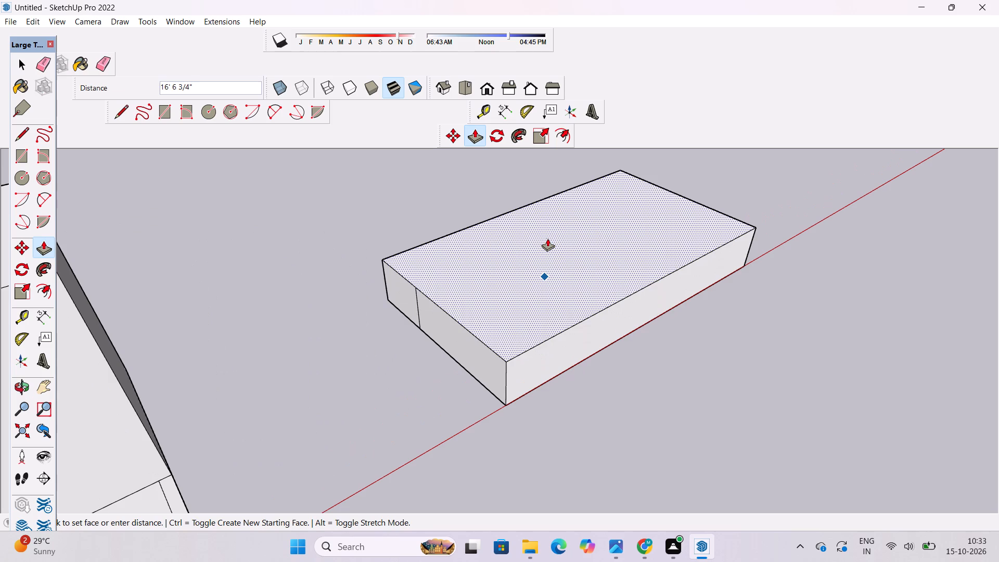
type("1'")
key("Return")
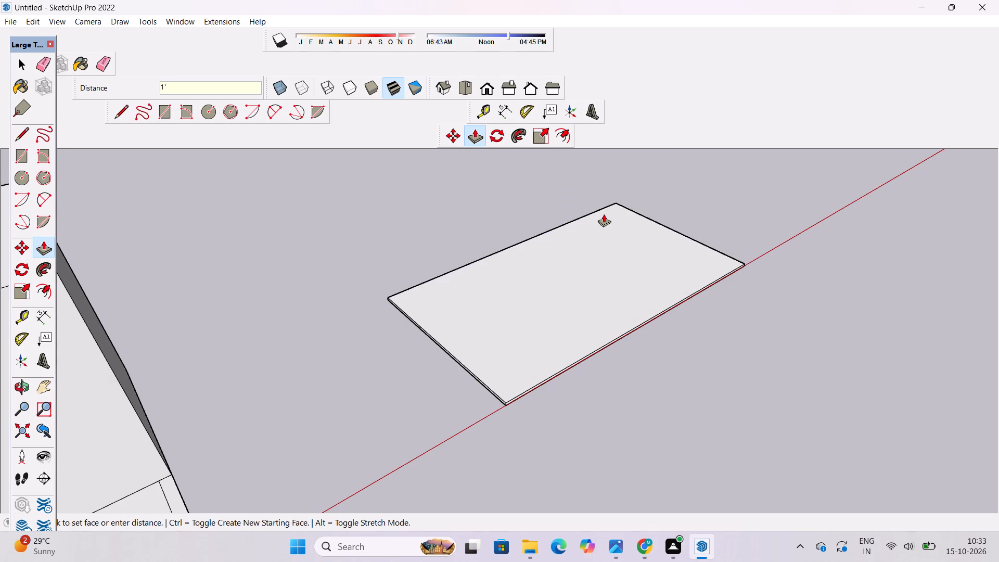
Erase the stray vertical edge splitting the separate thin slab's end face that faces the block.
scroll(416, 324, "up", 10)
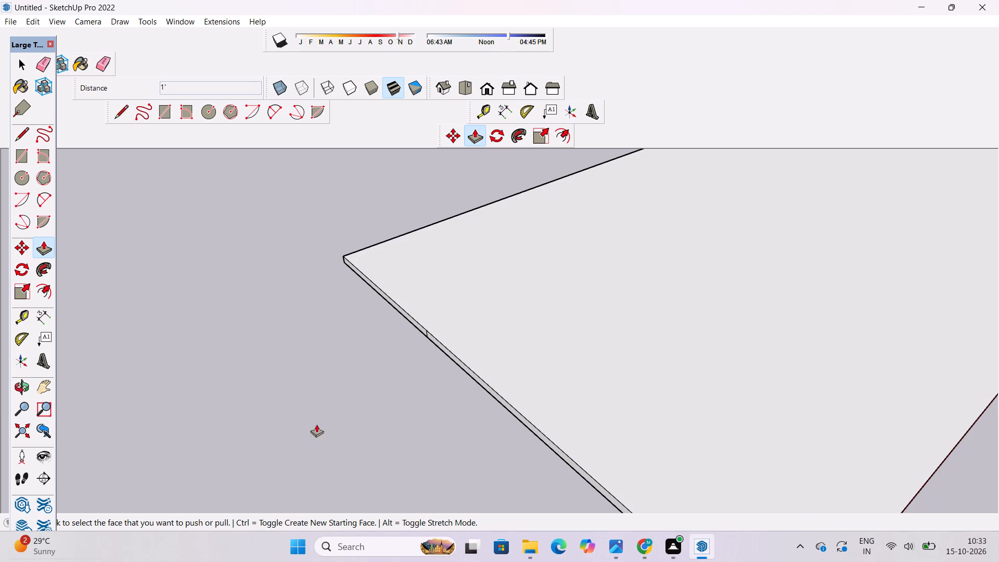
scroll(272, 290, "down", 6)
scroll(271, 290, "up", 6)
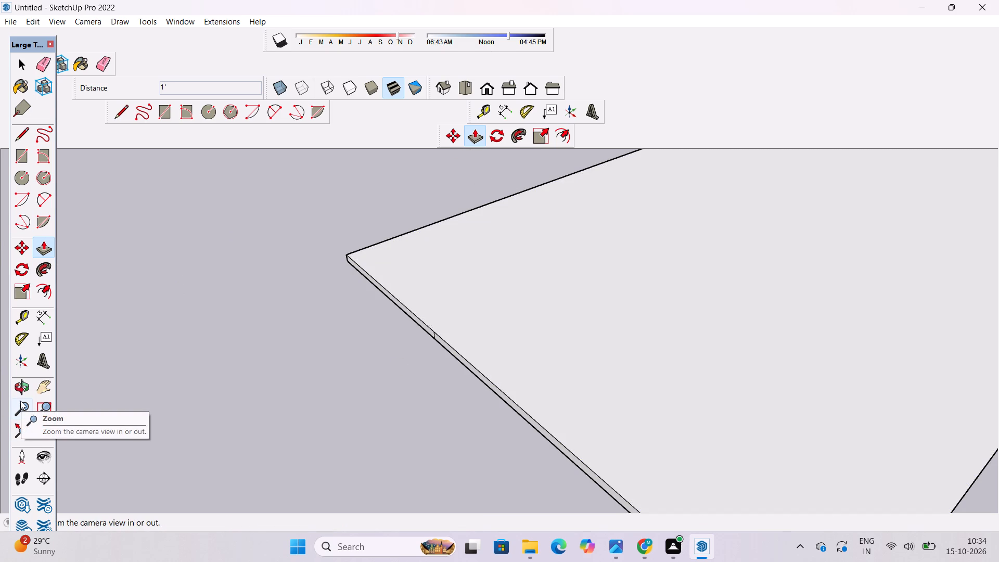
scroll(465, 344, "down", 5)
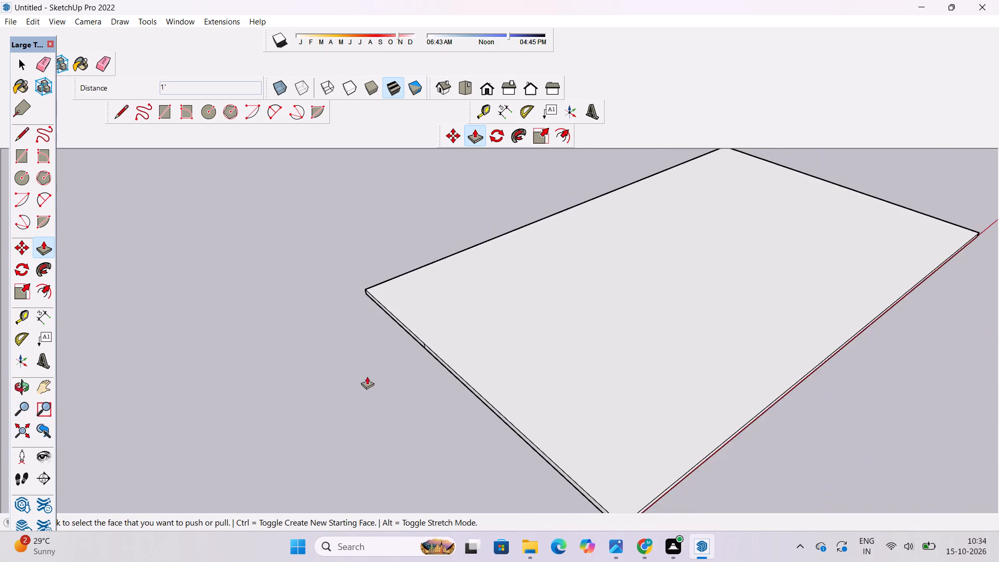
scroll(415, 328, "up", 20)
scroll(415, 328, "up", 1)
scroll(402, 333, "down", 12)
scroll(422, 400, "up", 6)
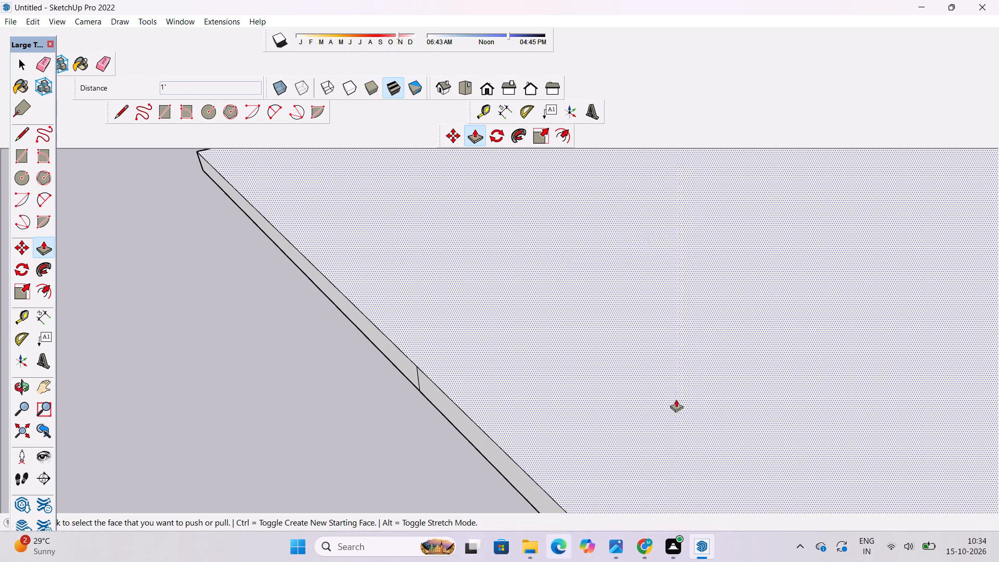
scroll(569, 251, "down", 5)
scroll(487, 308, "up", 4)
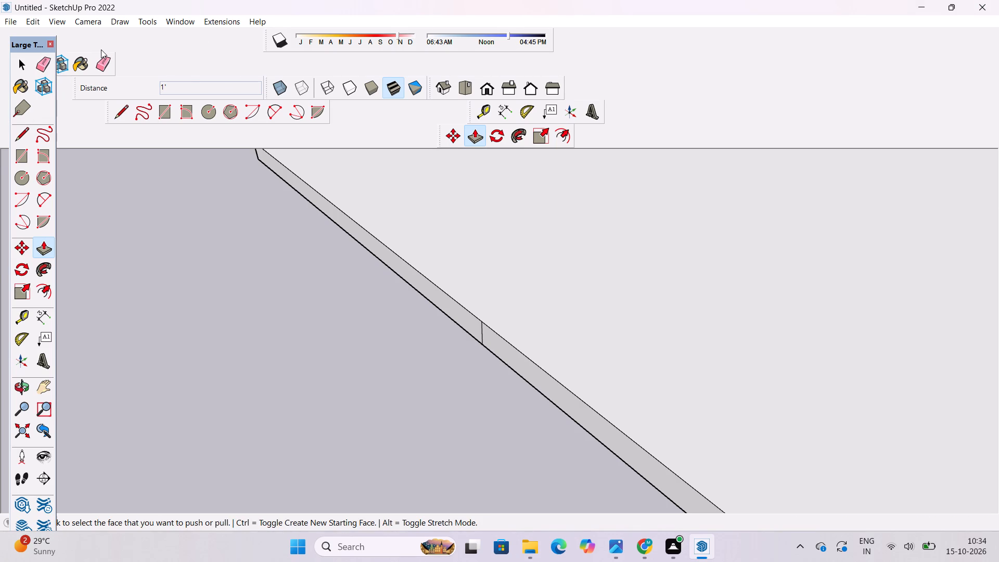
left_click(101, 67)
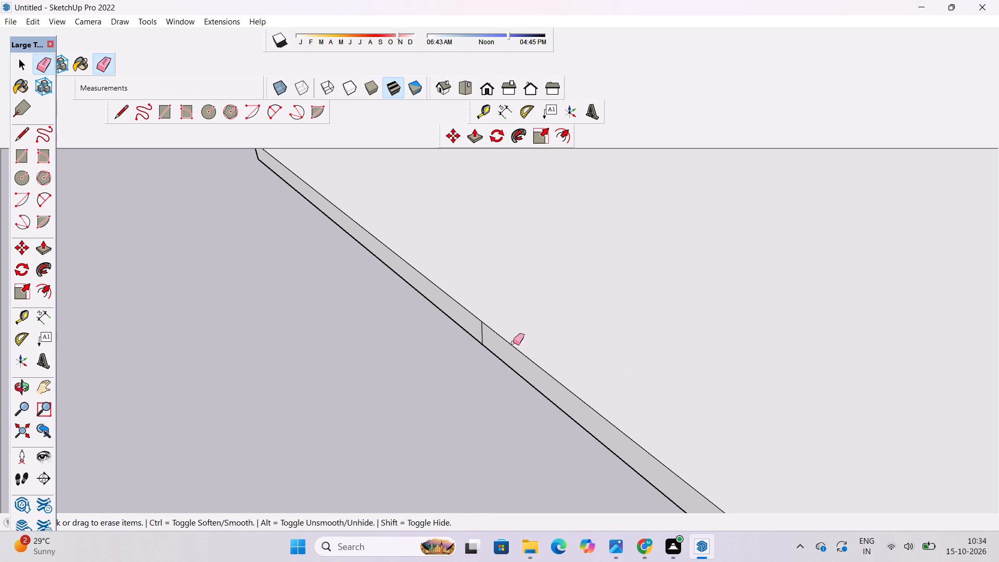
scroll(490, 340, "up", 11)
left_click_drag(485, 337, 464, 313)
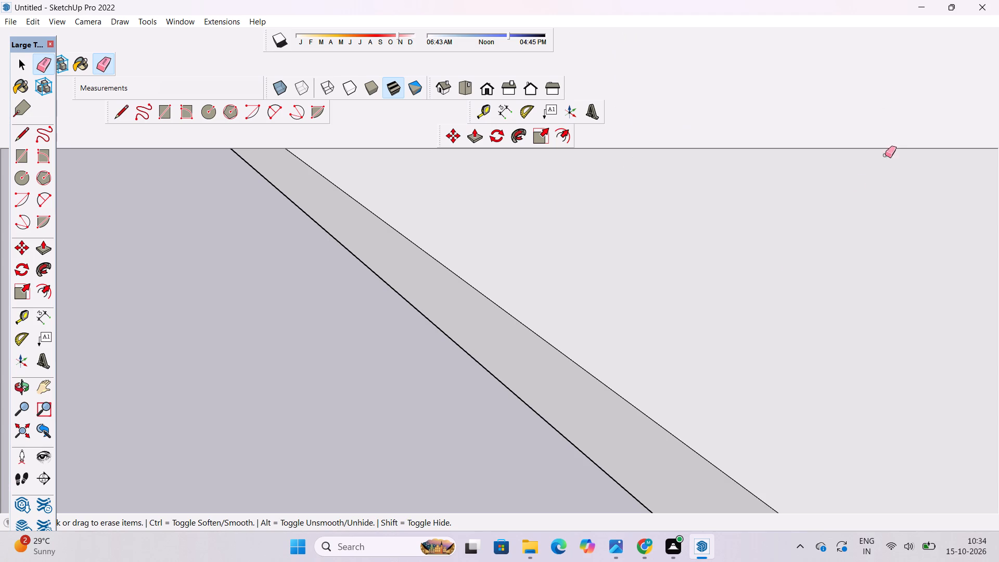
scroll(400, 336, "down", 15)
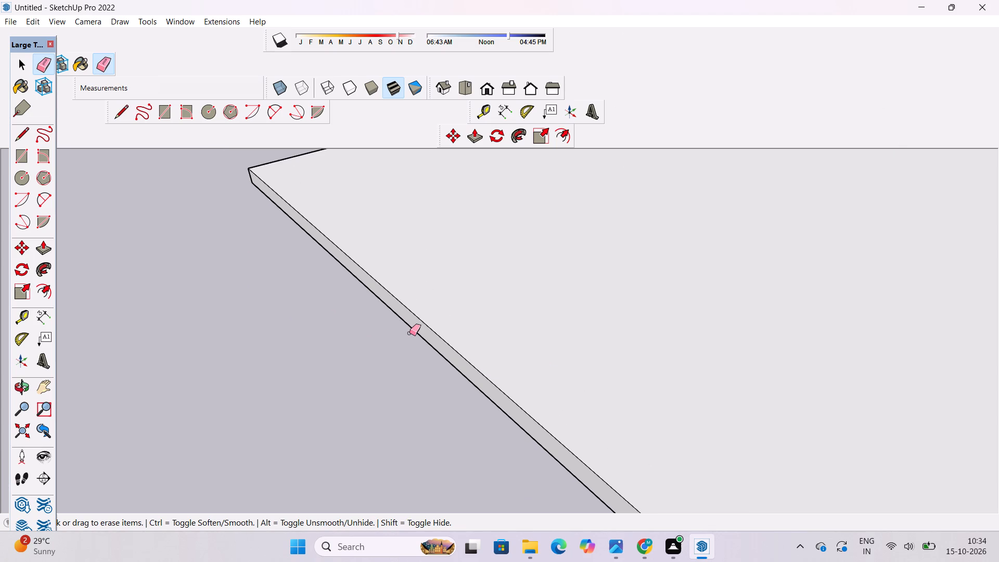
Examine the separate thin slab's edges and side faces from all around.
key("space")
type("o")
scroll(420, 302, "down", 4)
left_click_drag(392, 327, 503, 279)
scroll(497, 279, "down", 6)
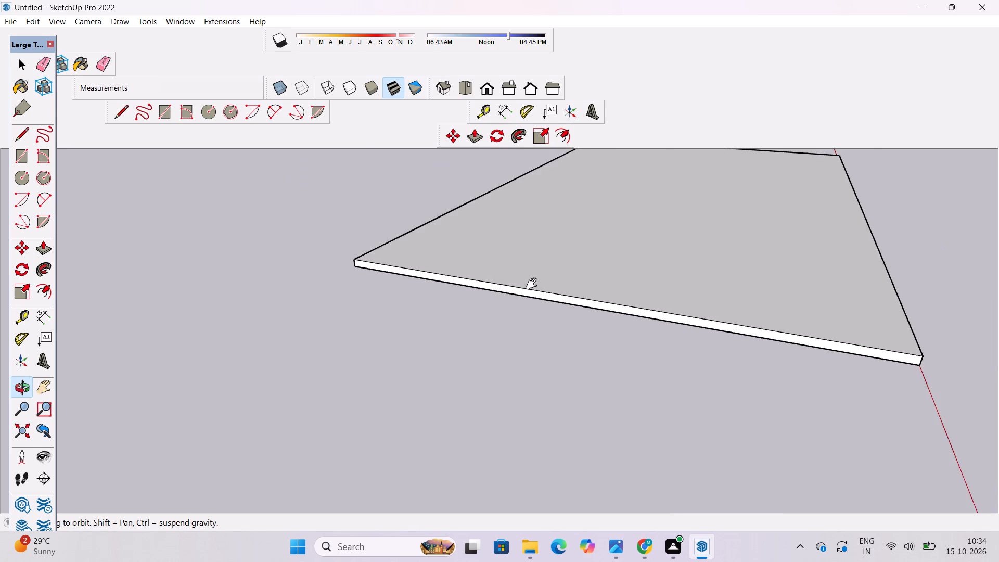
left_click_drag(558, 286, 359, 342, "shift")
scroll(354, 355, "up", 5, "shift")
left_click_drag(303, 377, 392, 300, "shift")
left_click_drag(446, 296, 175, 328)
scroll(215, 312, "down", 6)
left_click_drag(305, 324, 288, 258, "shift")
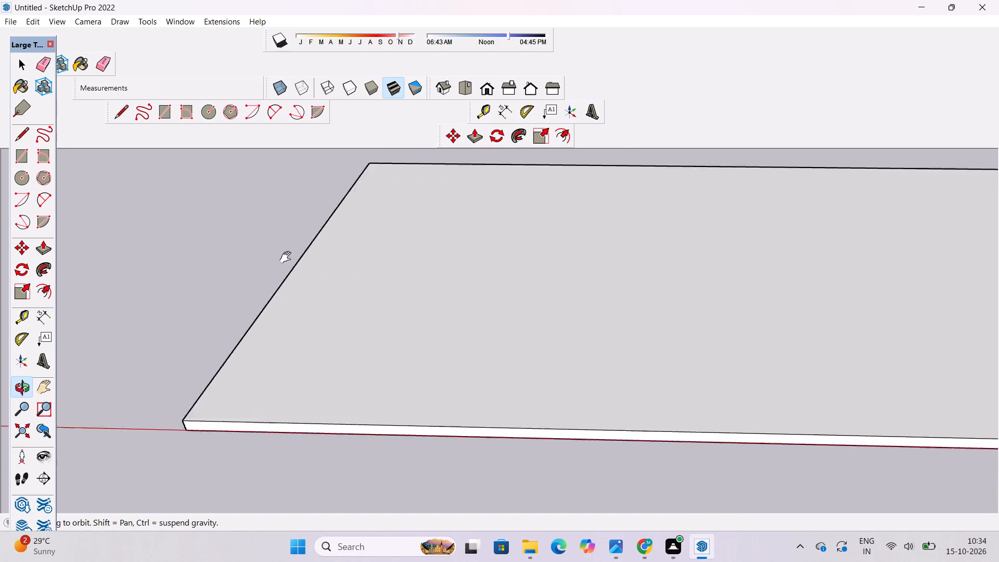
left_click_drag(288, 258, 286, 254, "shift")
left_click(447, 267)
scroll(439, 273, "down", 4)
left_click_drag(286, 324, 355, 324)
left_click_drag(396, 325, 273, 327, "shift")
scroll(273, 327, "down", 10, "shift")
left_click_drag(268, 327, 428, 325, "shift")
scroll(426, 323, "down", 5, "shift")
left_click_drag(364, 344, 511, 351)
left_click_drag(493, 353, 579, 300, "shift")
Select all of the separate thin slab's geometry and make it a group.
key("space")
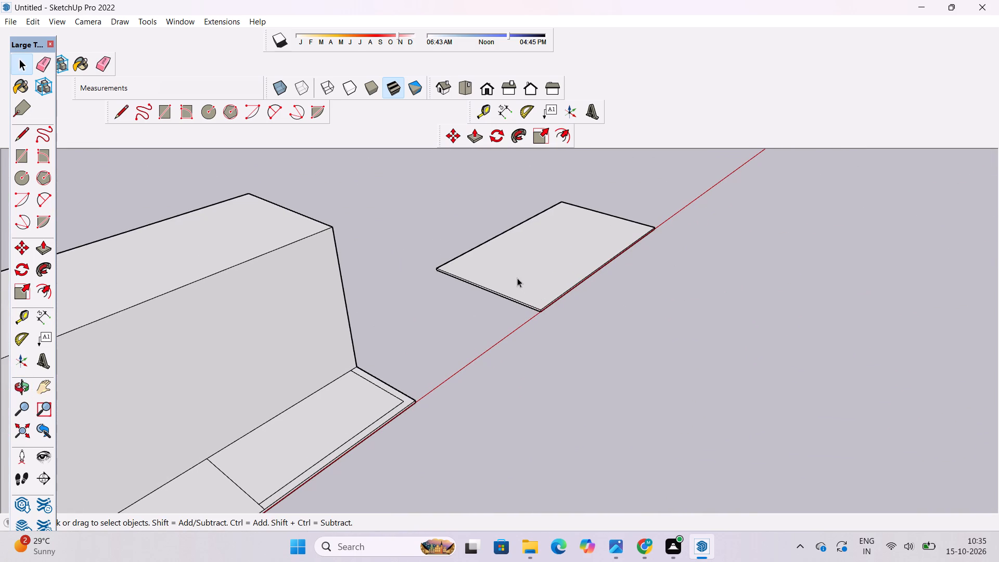
triple_click(517, 278)
left_click(517, 278)
right_click(515, 278)
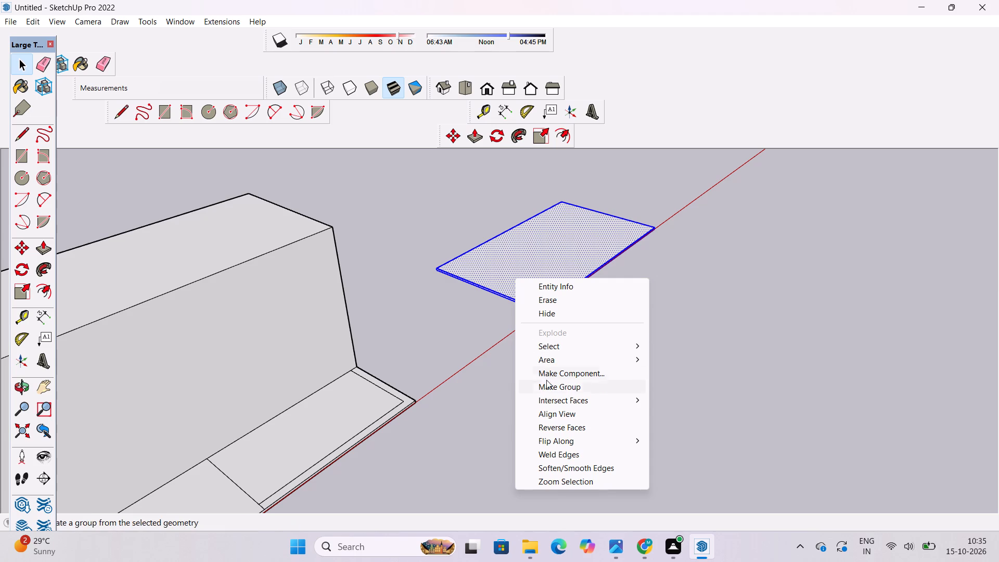
left_click(547, 387)
Copy the thin slab group by its bottom corner onto the block's top rear corner, at the end away from the original.
key("m")
scroll(408, 275, "up", 4)
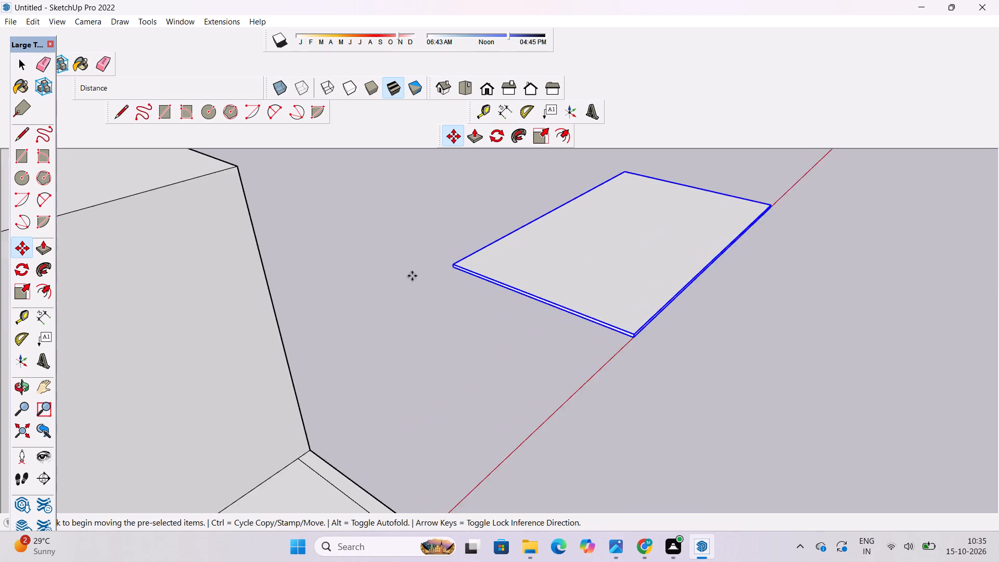
scroll(412, 276, "up", 17)
left_click(492, 247)
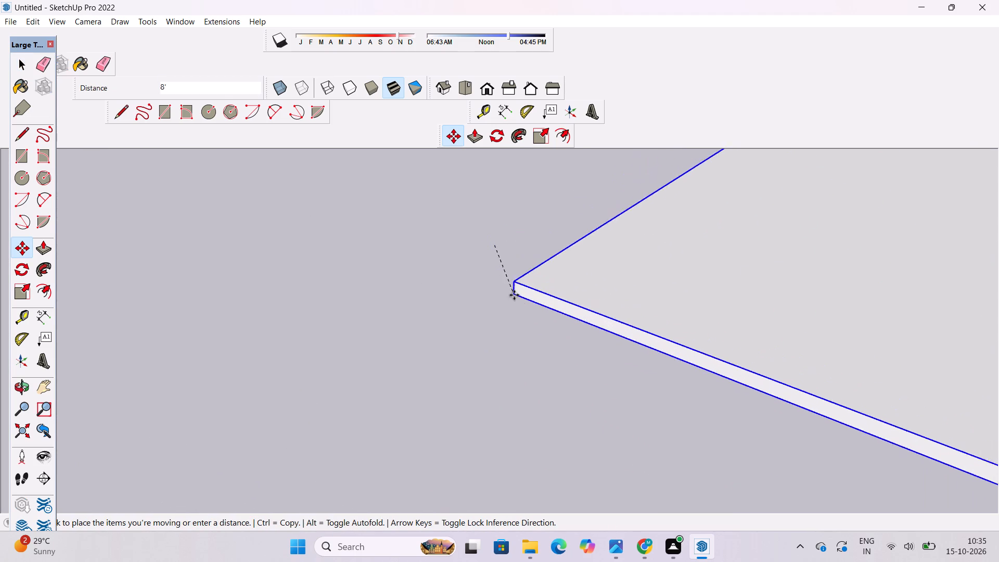
scroll(520, 286, "down", 20)
scroll(520, 286, "down", 9)
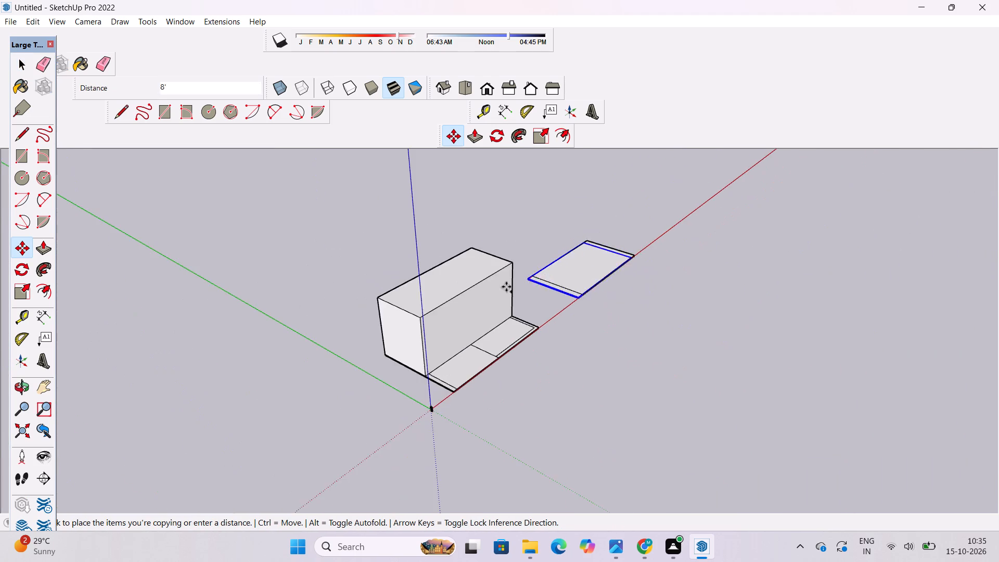
scroll(478, 294, "up", 12)
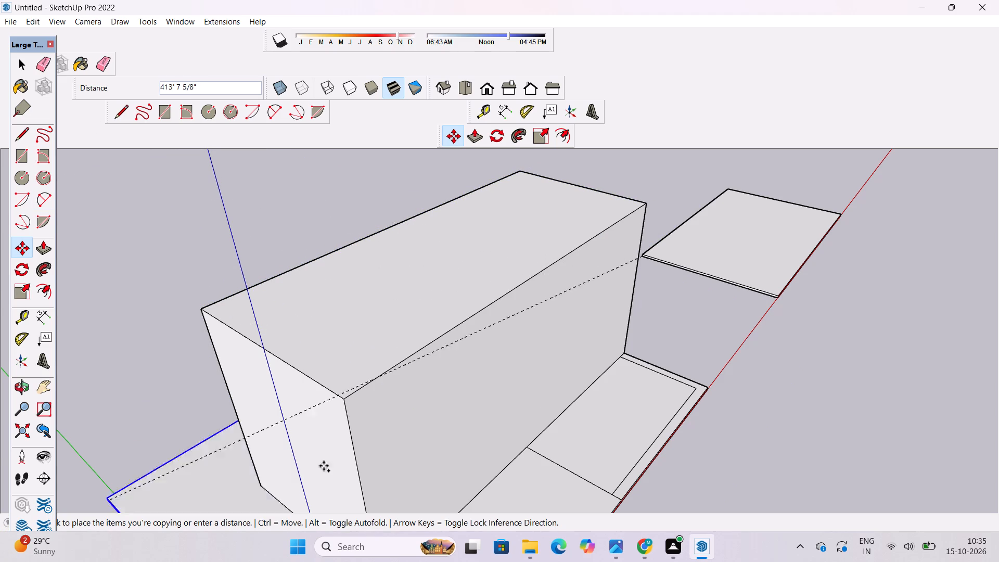
left_click(208, 309)
Explode the copied slab group on top of the block and clear the selection.
key("space")
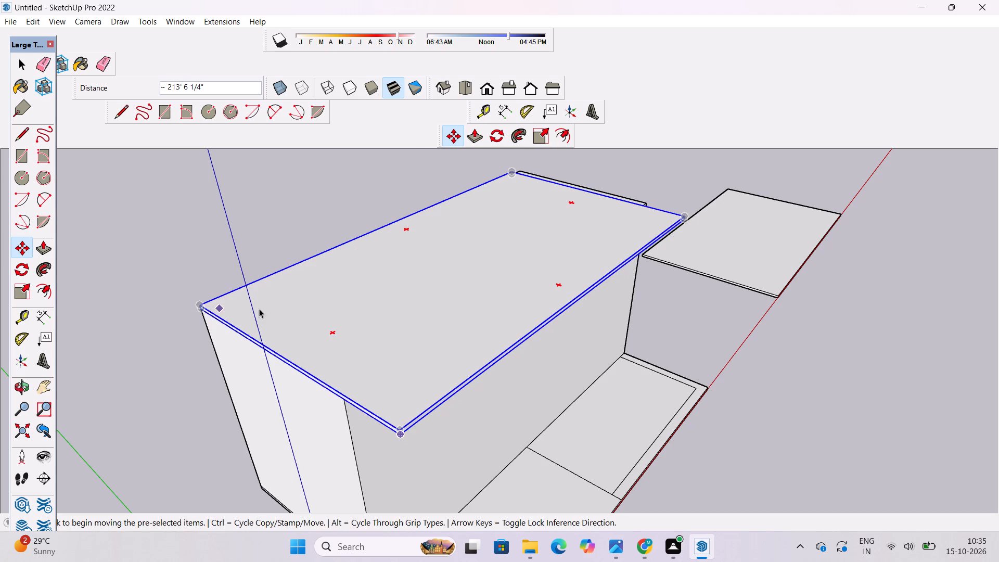
right_click(285, 321)
left_click(342, 180)
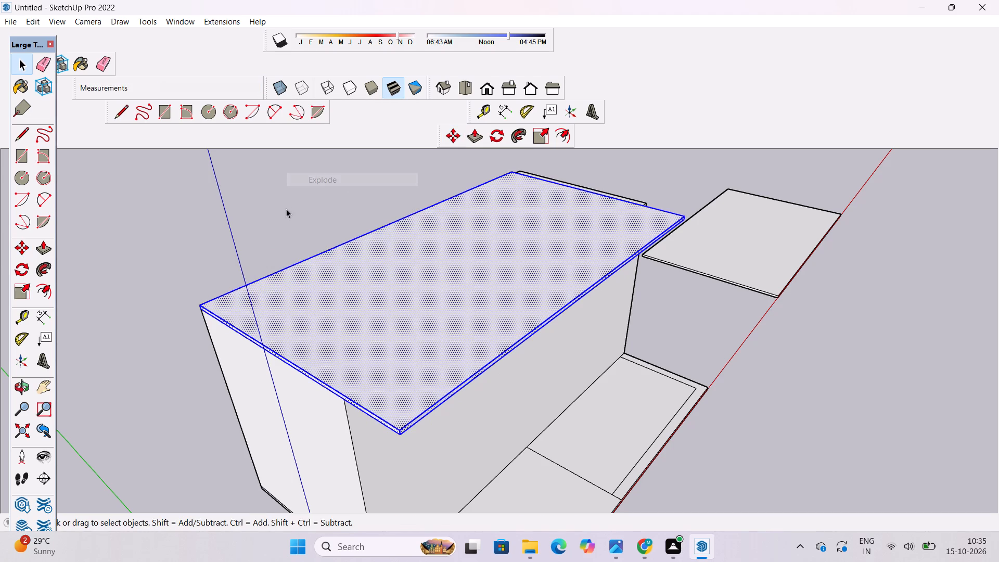
left_click(279, 212)
Push/Pull the roof slab's short end face, on the side facing the separate slab, outward flush with the block's end face.
key("o")
scroll(330, 262, "down", 3)
left_click_drag(561, 323, 324, 360, "shift")
left_click_drag(324, 360, 29, 373)
left_click_drag(430, 197, 424, 311, "shift")
left_click_drag(429, 320, 379, 265)
scroll(454, 263, "up", 9)
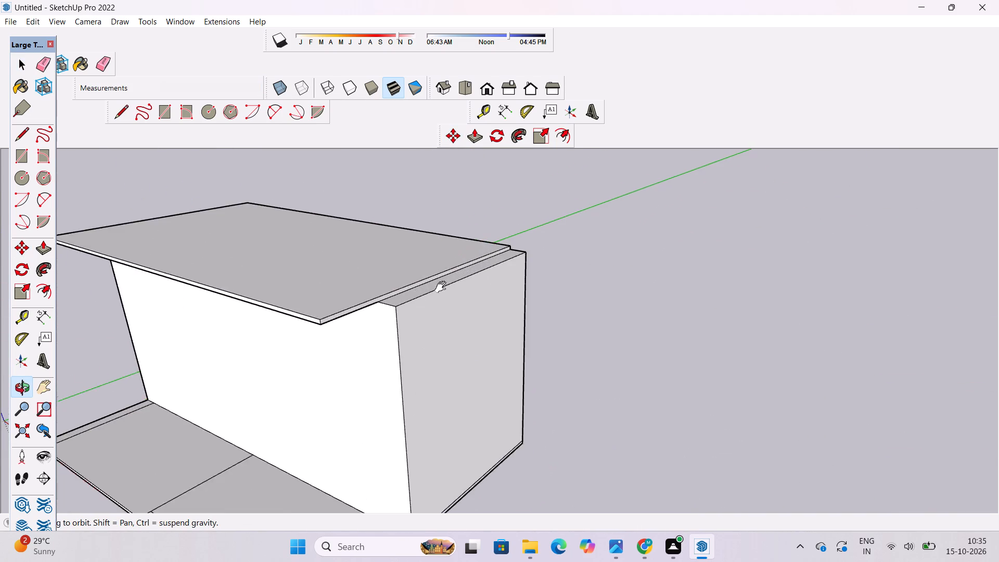
left_click_drag(434, 284, 390, 249, "shift")
left_click_drag(396, 266, 412, 296)
scroll(413, 297, "up", 4)
left_click_drag(377, 283, 368, 289, "shift")
left_click_drag(367, 292, 388, 301)
left_click(390, 303, "shift")
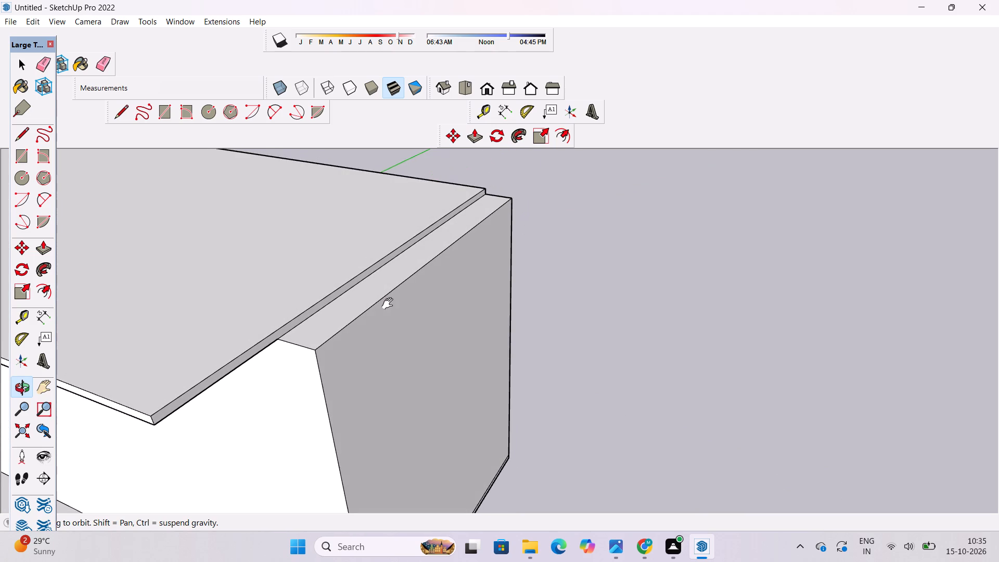
key("p")
left_click(378, 266)
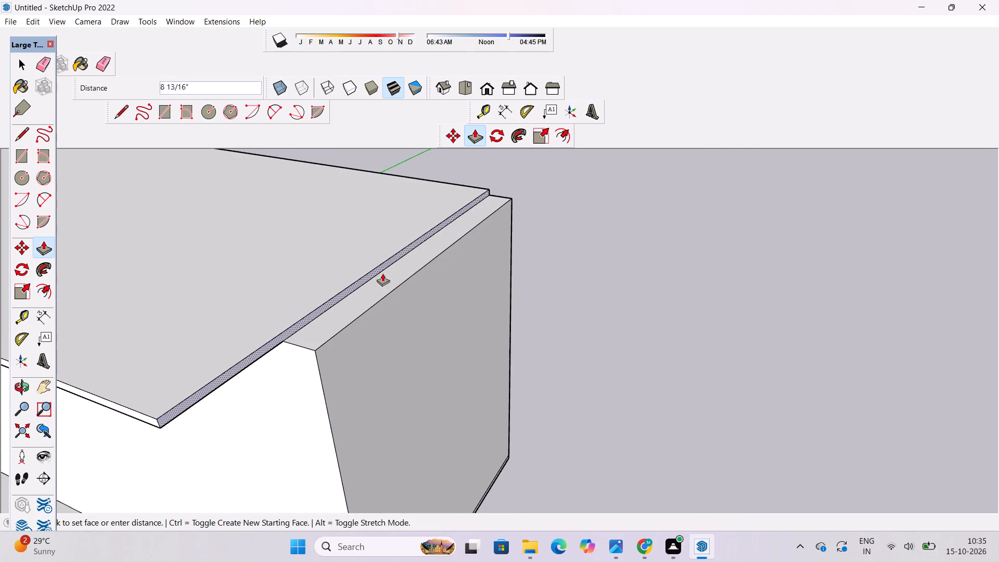
left_click(374, 323)
key("space")
Examine the lengthened roof slab and its overhang above the block's long front face.
key("o")
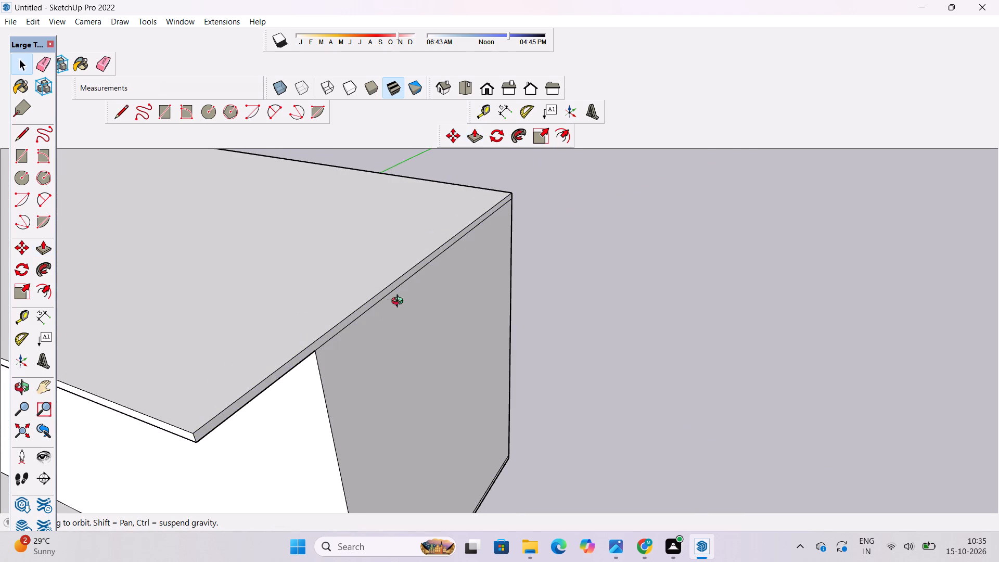
scroll(445, 279, "down", 8)
left_click_drag(322, 314, 351, 296, "shift")
left_click_drag(381, 296, 580, 239)
left_click_drag(460, 325, 447, 276, "shift")
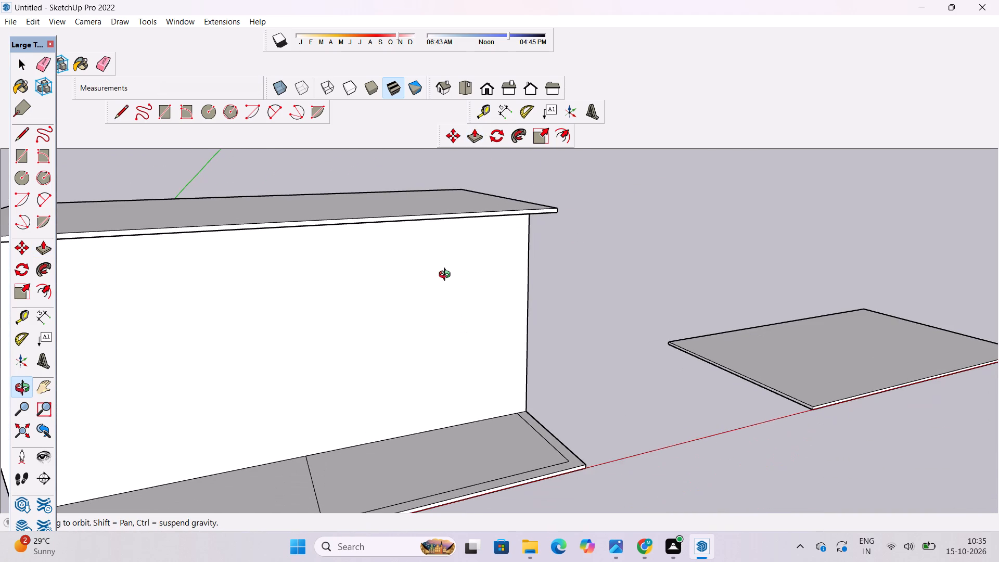
scroll(353, 282, "down", 1)
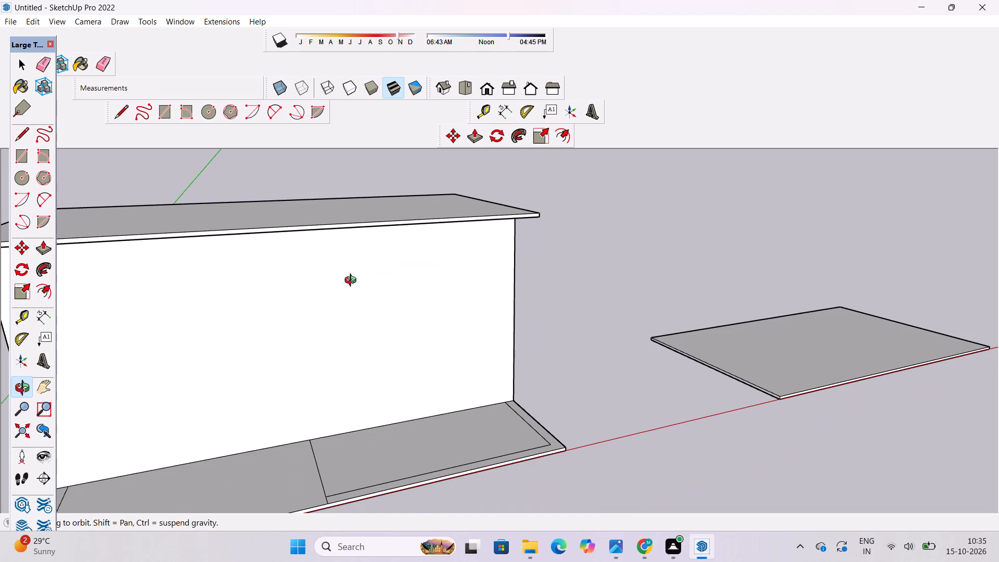
scroll(353, 282, "up", 1)
scroll(353, 282, "down", 4)
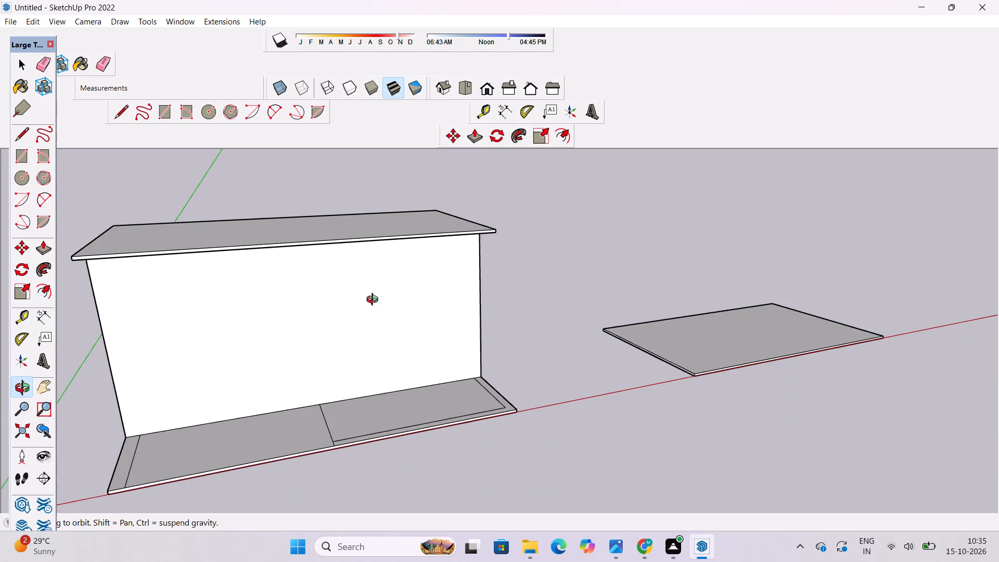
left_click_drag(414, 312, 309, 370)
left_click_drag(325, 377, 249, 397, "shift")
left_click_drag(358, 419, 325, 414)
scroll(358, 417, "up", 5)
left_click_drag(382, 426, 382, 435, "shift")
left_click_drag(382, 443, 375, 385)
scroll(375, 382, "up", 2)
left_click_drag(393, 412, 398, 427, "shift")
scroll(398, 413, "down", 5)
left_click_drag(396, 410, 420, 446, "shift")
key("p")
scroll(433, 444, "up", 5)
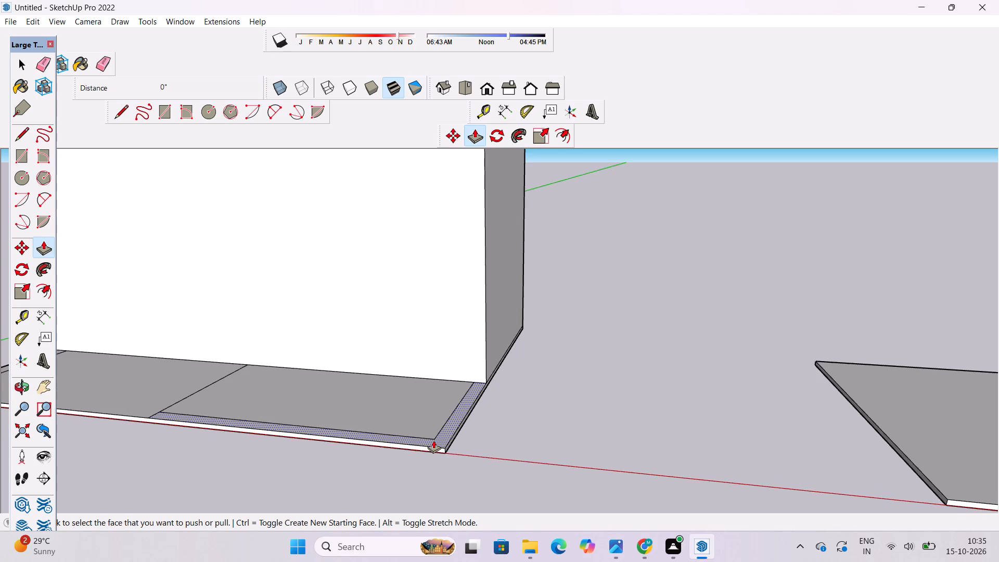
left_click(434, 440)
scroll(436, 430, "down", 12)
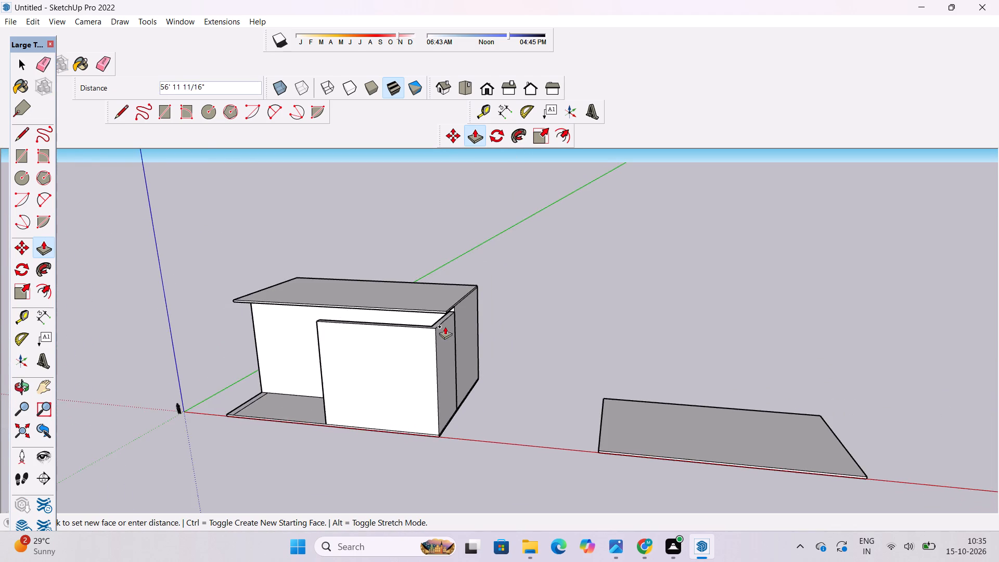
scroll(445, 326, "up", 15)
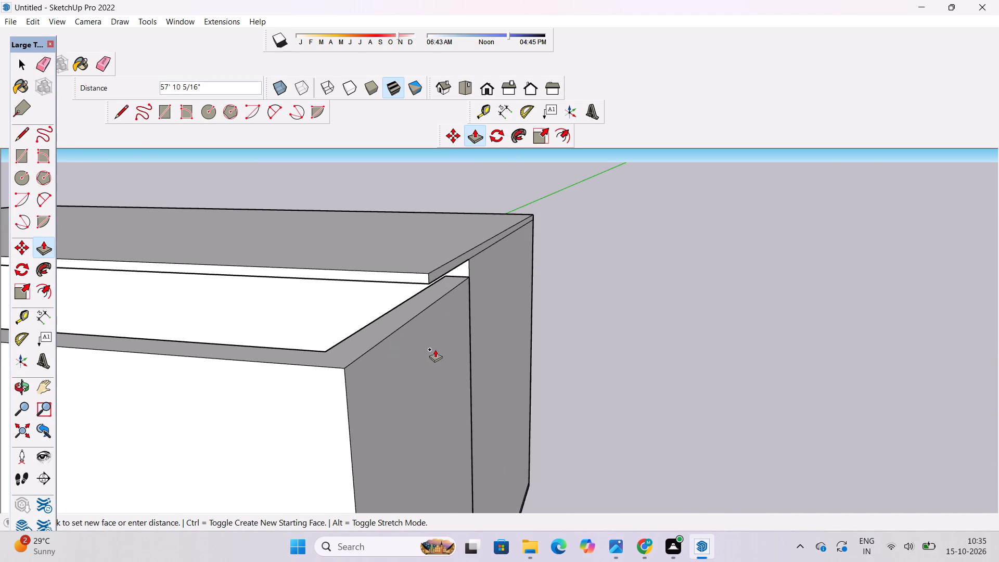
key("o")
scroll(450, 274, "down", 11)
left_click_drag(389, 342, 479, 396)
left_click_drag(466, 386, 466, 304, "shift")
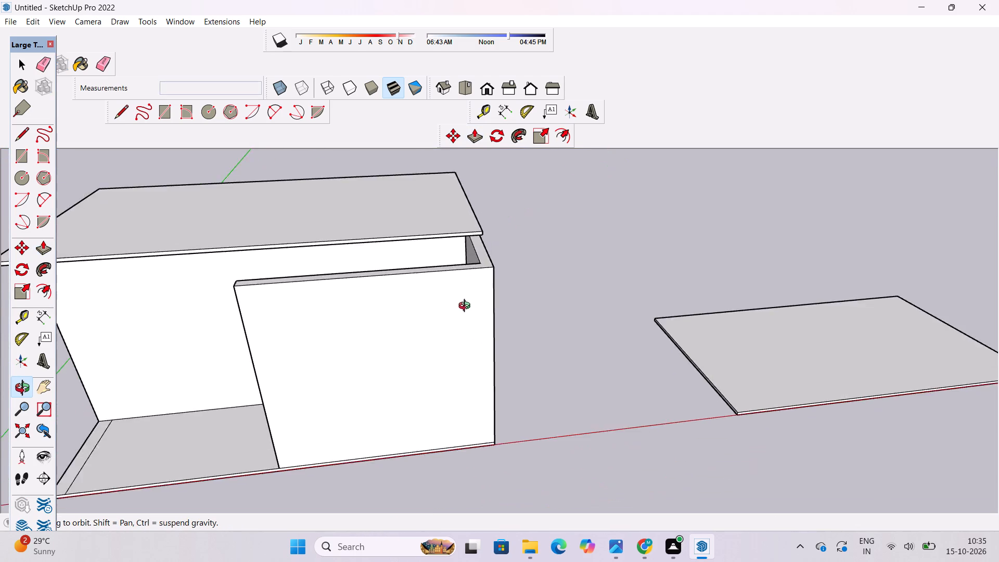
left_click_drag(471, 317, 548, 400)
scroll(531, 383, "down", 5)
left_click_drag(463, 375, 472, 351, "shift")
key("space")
Push/Pull the roof slab's long front face outward 18' to line up with the base slab's front edge.
scroll(433, 352, "up", 5)
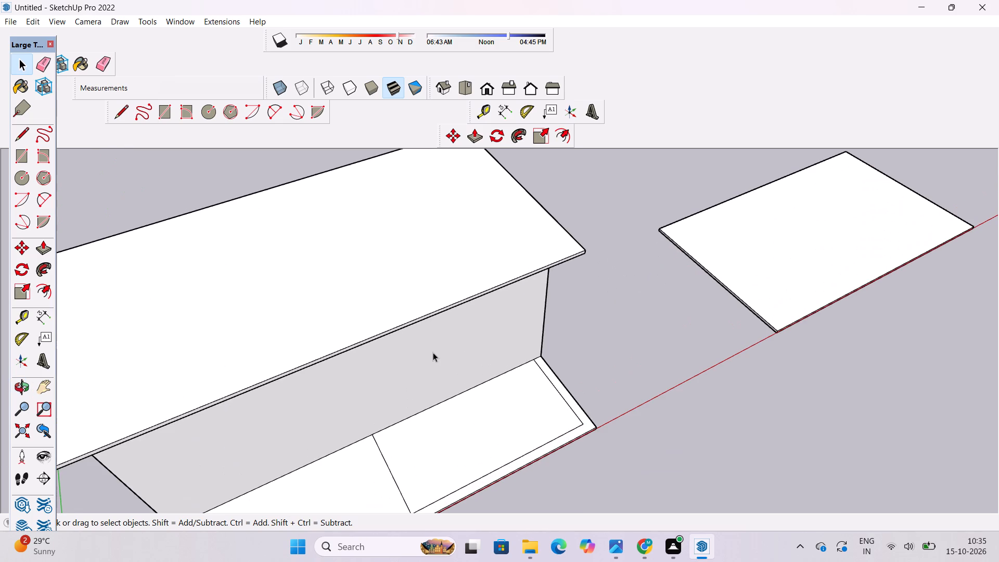
key("p")
scroll(372, 256, "down", 4)
scroll(397, 303, "up", 11)
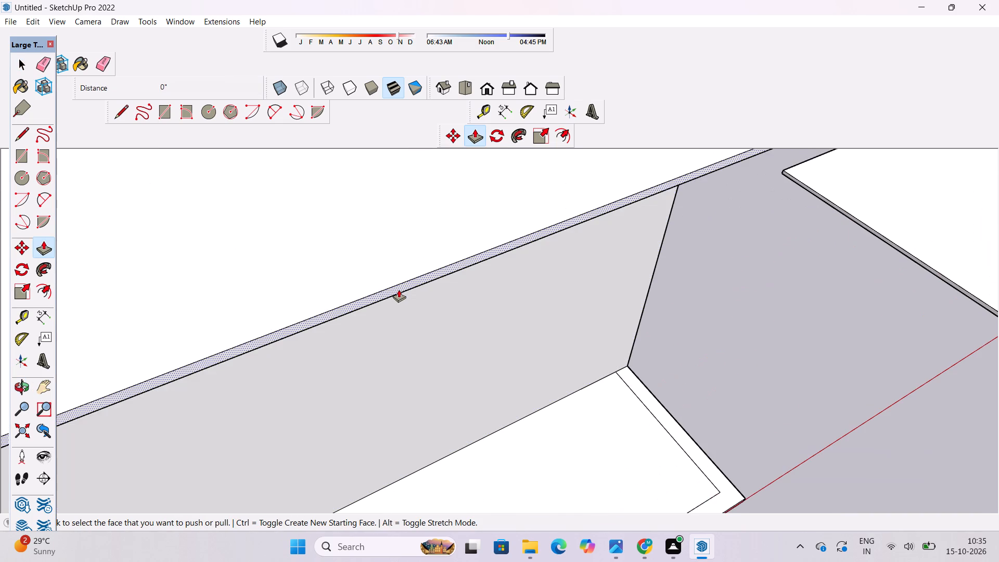
left_click(399, 289)
scroll(399, 289, "down", 15)
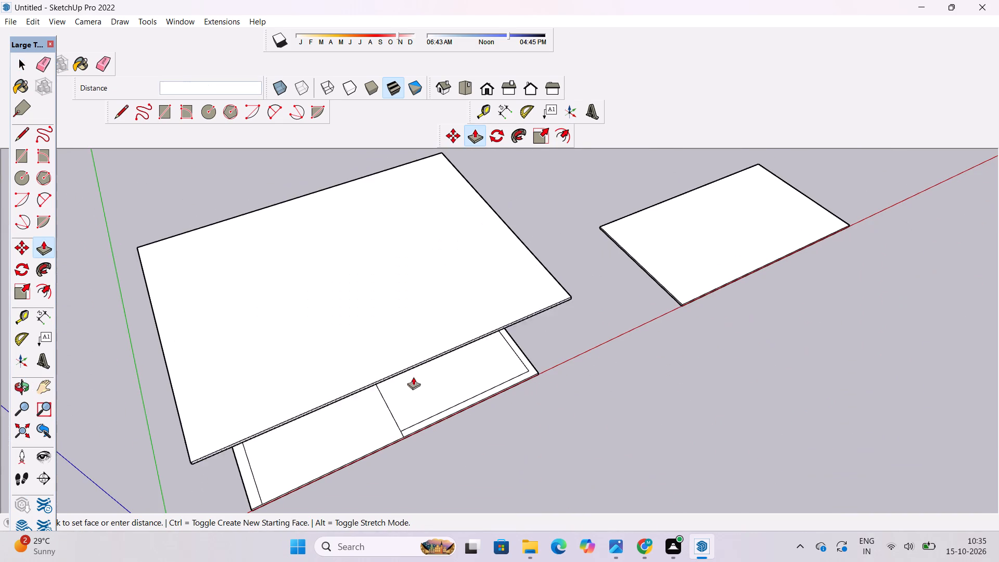
scroll(391, 437, "up", 6)
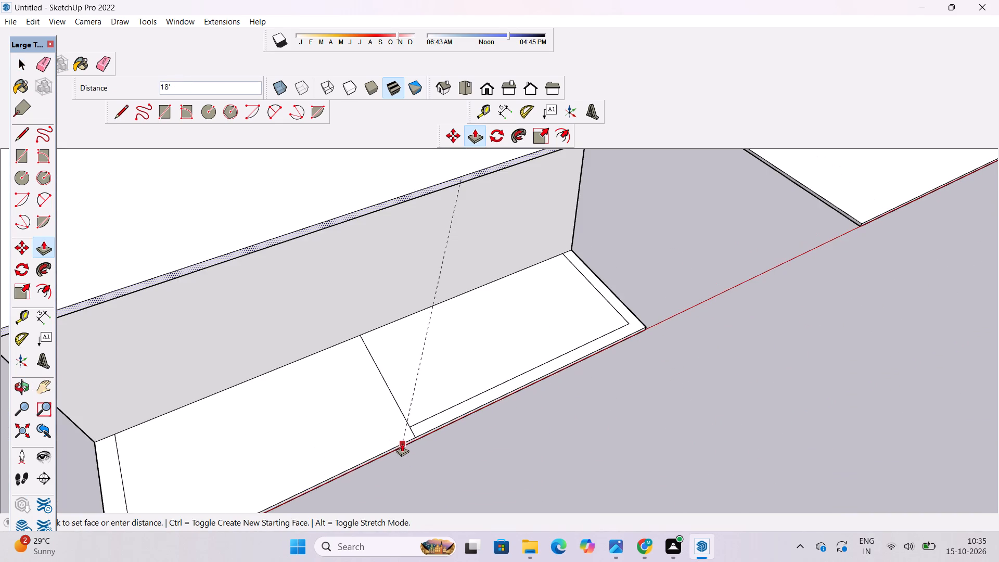
left_click(402, 443)
Examine the deepened roof slab and the bordered inset areas of the base slab beneath its overhang.
key("o")
scroll(441, 435, "down", 4)
left_click_drag(436, 459, 429, 448)
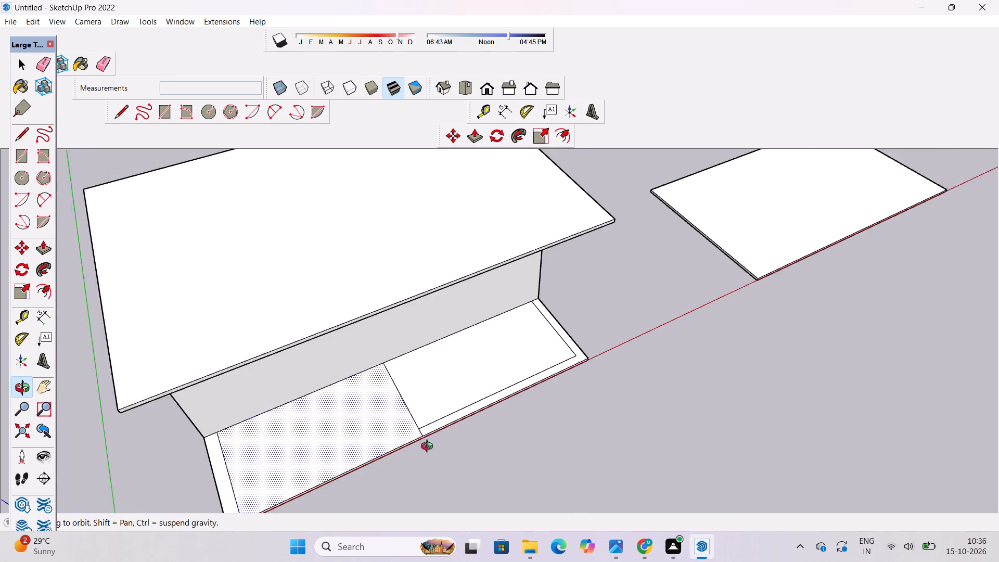
left_click_drag(429, 448, 405, 381)
scroll(401, 326, "down", 6)
left_click_drag(599, 313, 332, 292)
scroll(357, 327, "up", 1)
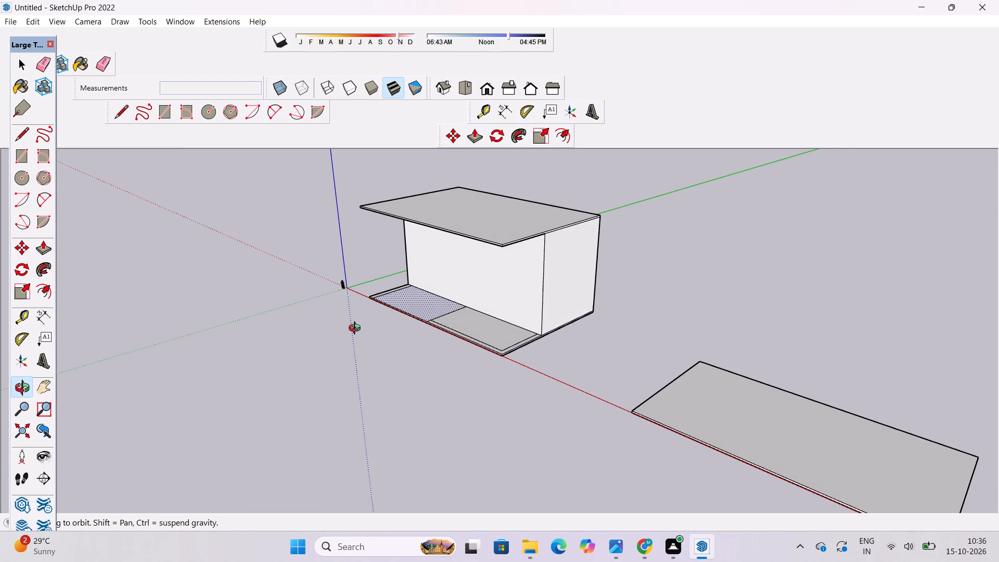
scroll(331, 328, "down", 6)
left_click_drag(330, 328, 472, 299)
scroll(455, 313, "up", 5)
left_click_drag(366, 378, 404, 432)
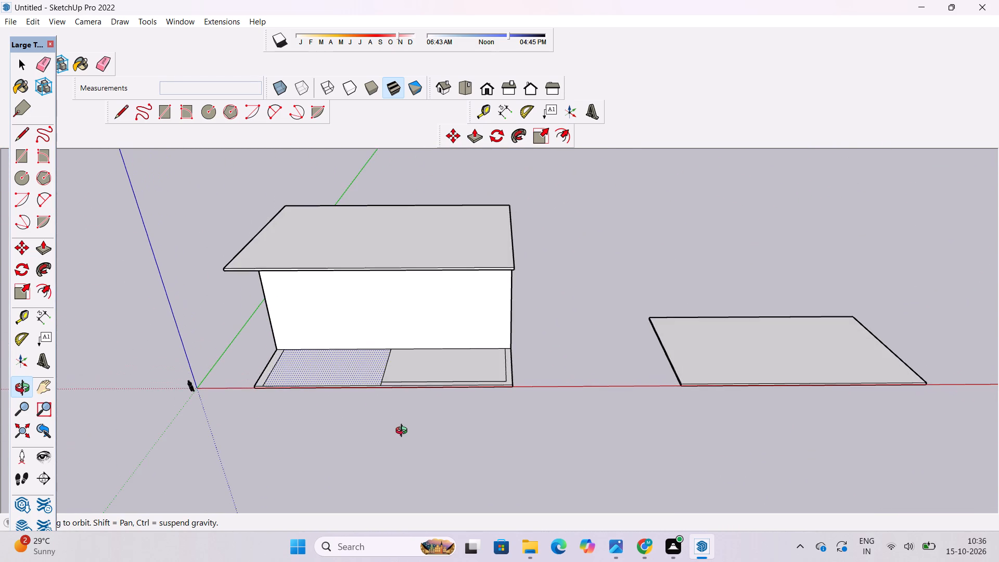
scroll(407, 422, "up", 3)
left_click_drag(401, 402, 387, 375, "shift")
left_click(386, 374, "shift")
left_click_drag(386, 374, 383, 416)
scroll(355, 346, "down", 7, "shift")
left_click_drag(418, 321, 390, 352, "shift")
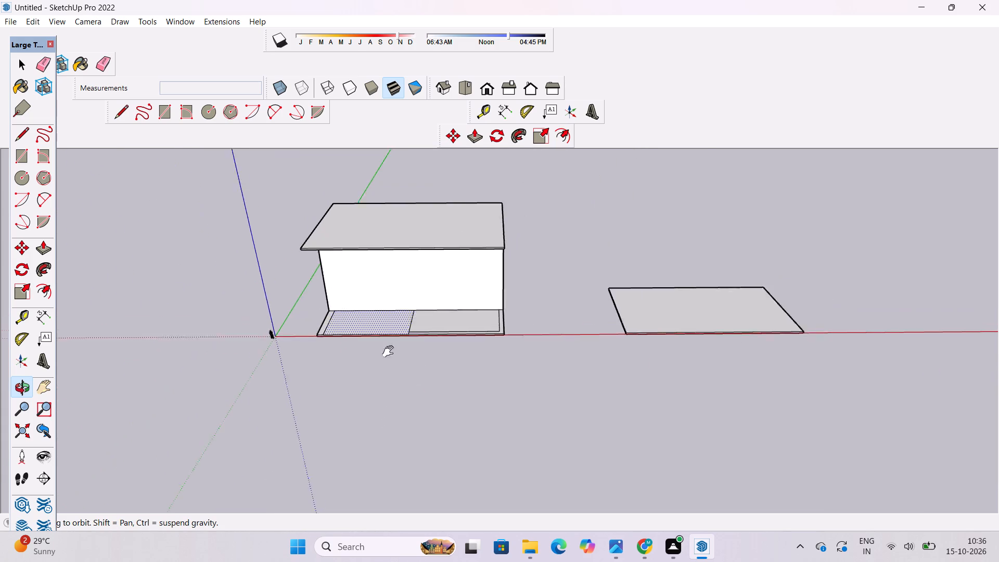
left_click_drag(390, 352, 363, 383, "shift")
left_click_drag(363, 395, 381, 470)
scroll(356, 421, "up", 5)
left_click_drag(354, 417, 310, 420)
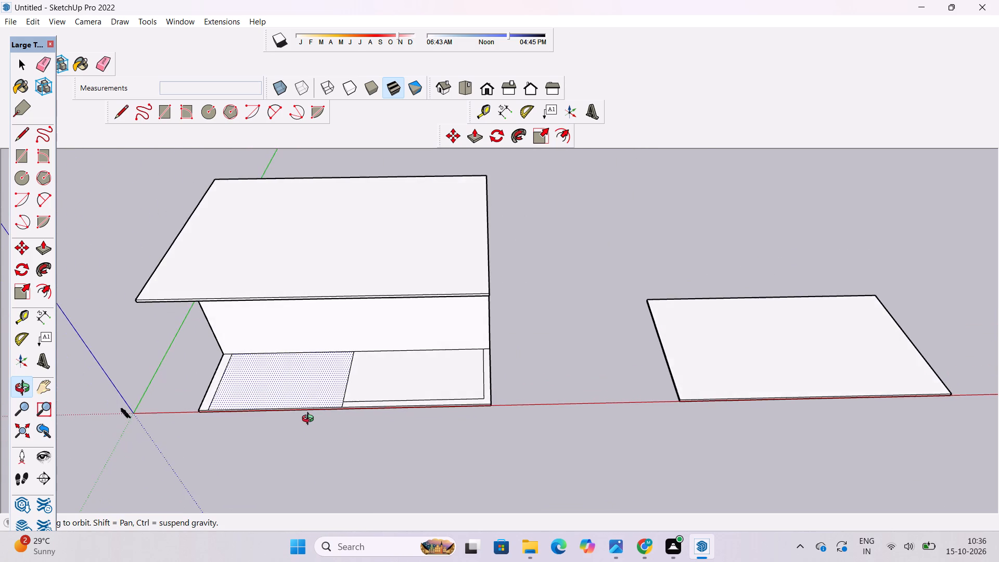
scroll(299, 419, "down", 5)
left_click_drag(298, 420, 372, 415, "shift")
scroll(368, 433, "up", 7)
left_click_drag(366, 433, 313, 473, "shift")
left_click_drag(312, 465, 315, 429)
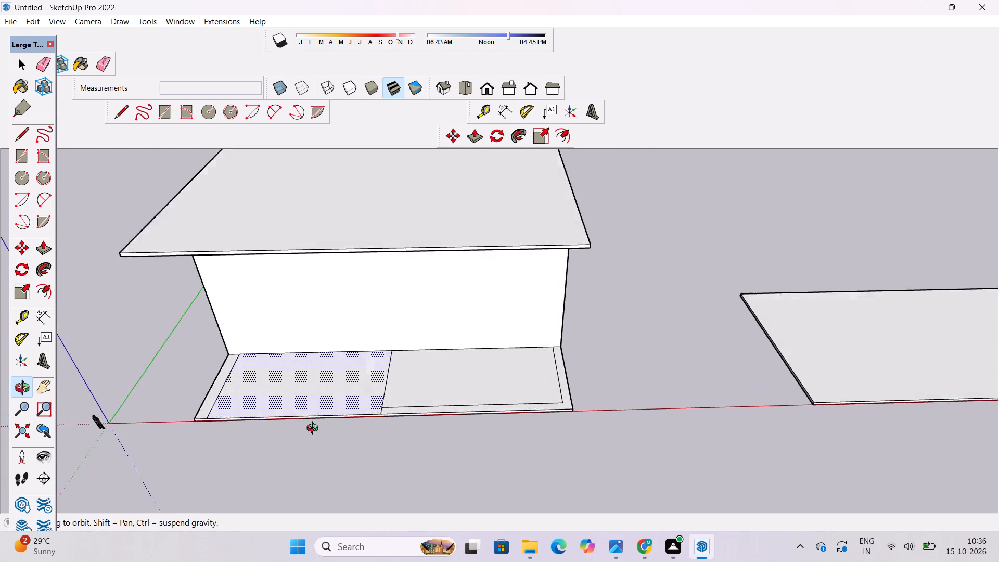
left_click_drag(315, 429, 318, 397)
left_click_drag(324, 417, 321, 384)
left_click_drag(321, 391, 317, 407)
key("space")
left_click(535, 433)
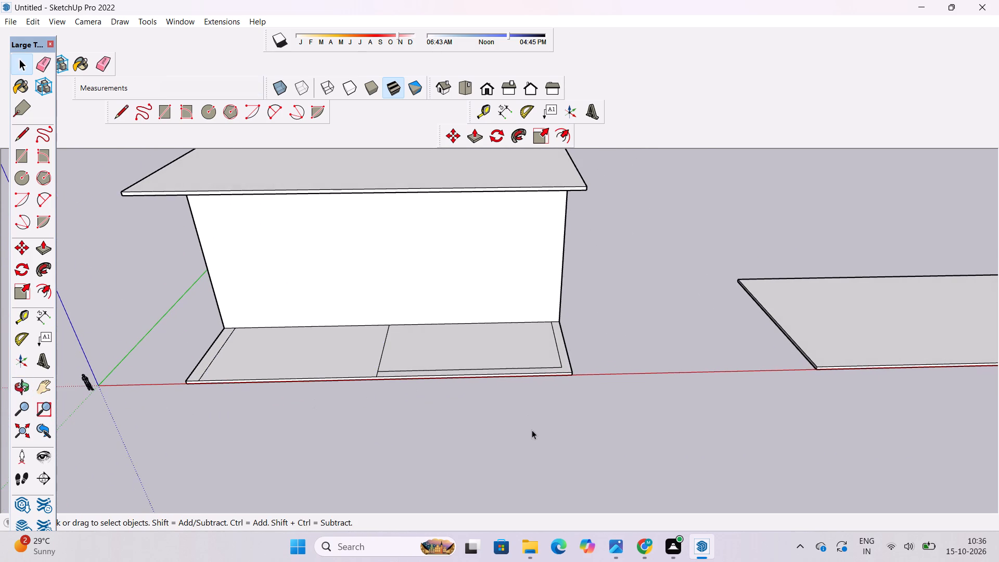
key("o")
scroll(458, 400, "down", 2)
left_click_drag(455, 392, 392, 430, "shift")
left_click_drag(392, 430, 382, 476, "shift")
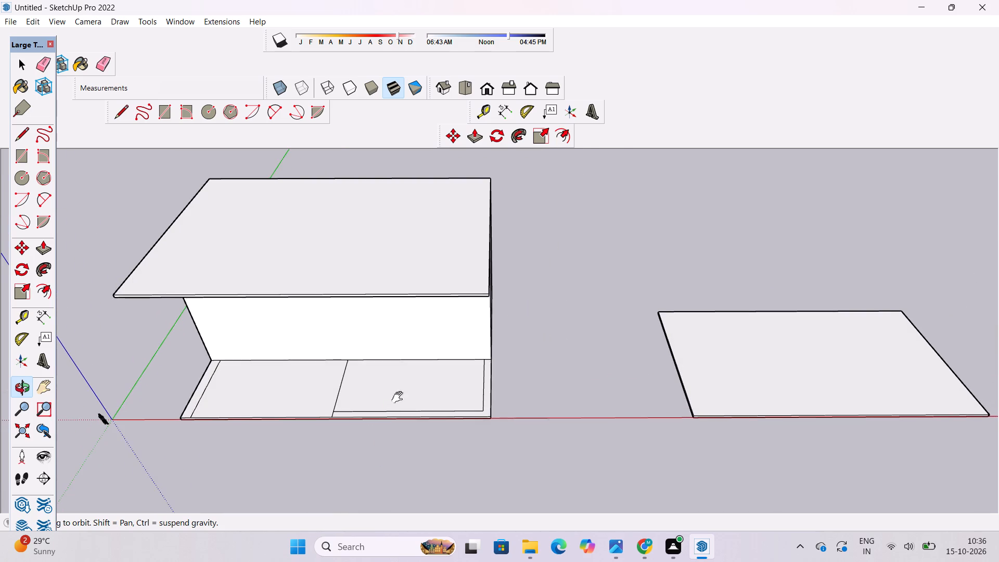
left_click_drag(400, 392, 401, 399, "shift")
left_click_drag(404, 416, 392, 415)
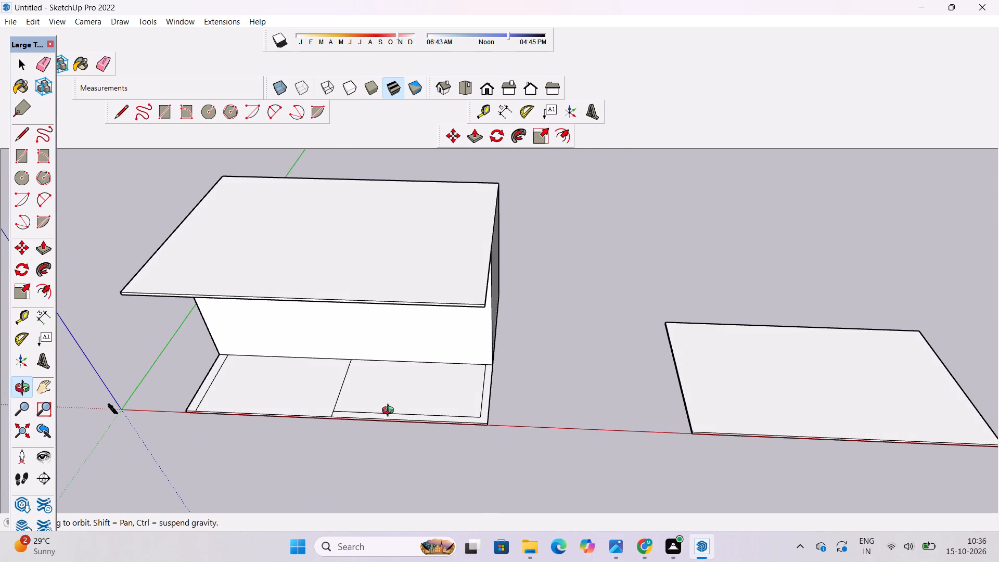
Push/Pull the L-shaped border strip, on the base's side facing the separate slab, up 60' to the roof slab's underside.
left_click_drag(437, 414, 319, 414)
scroll(428, 409, "up", 5)
left_click_drag(428, 409, 363, 438, "shift")
left_click_drag(363, 438, 367, 453)
scroll(420, 440, "up", 4)
left_click_drag(385, 443, 385, 453, "shift")
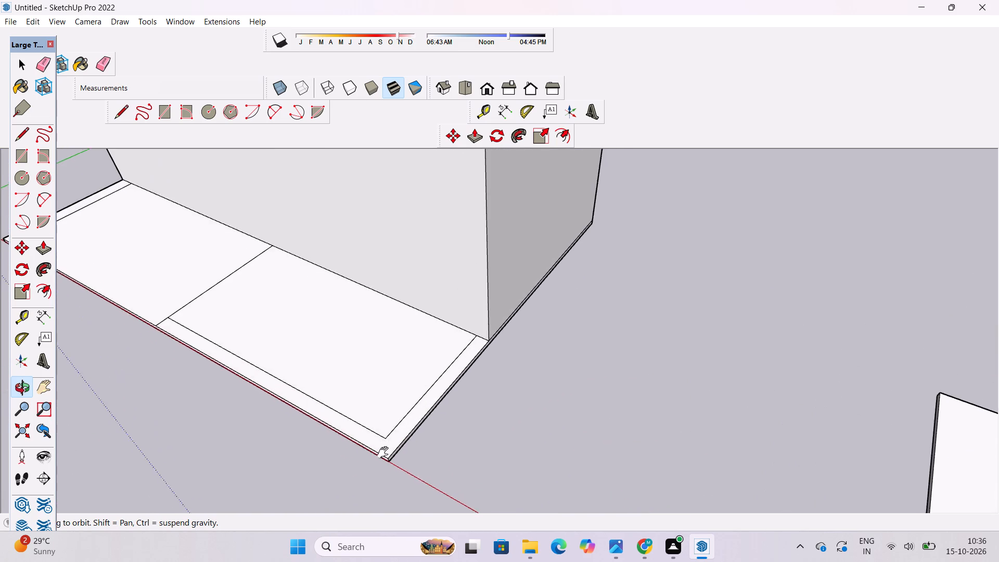
left_click_drag(385, 453, 385, 465, "shift")
left_click_drag(368, 470, 412, 441)
scroll(405, 455, "up", 4)
left_click_drag(405, 455, 404, 450, "shift")
left_click_drag(404, 450, 410, 438)
key("p")
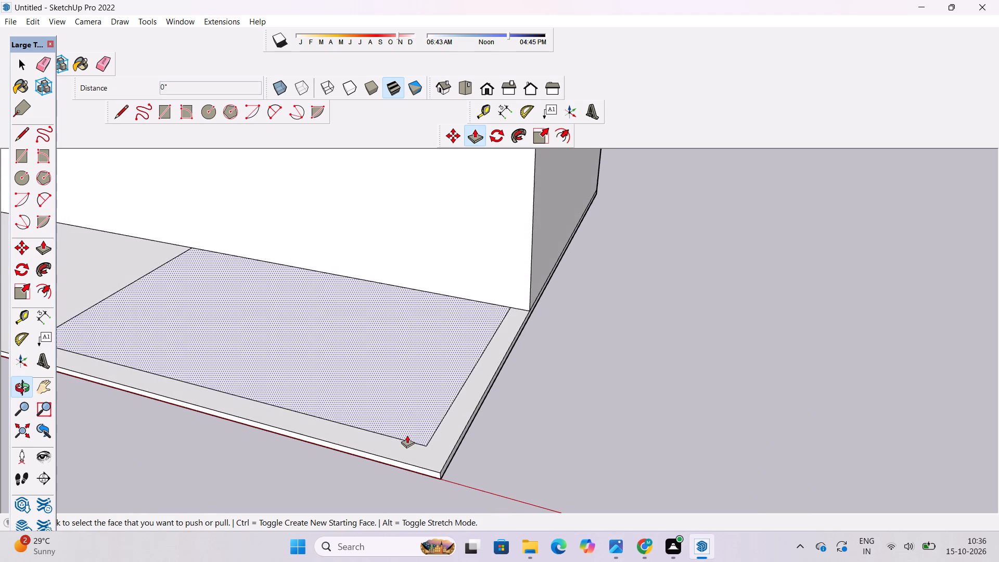
scroll(393, 436, "down", 5)
left_click(407, 447)
scroll(406, 435, "down", 2)
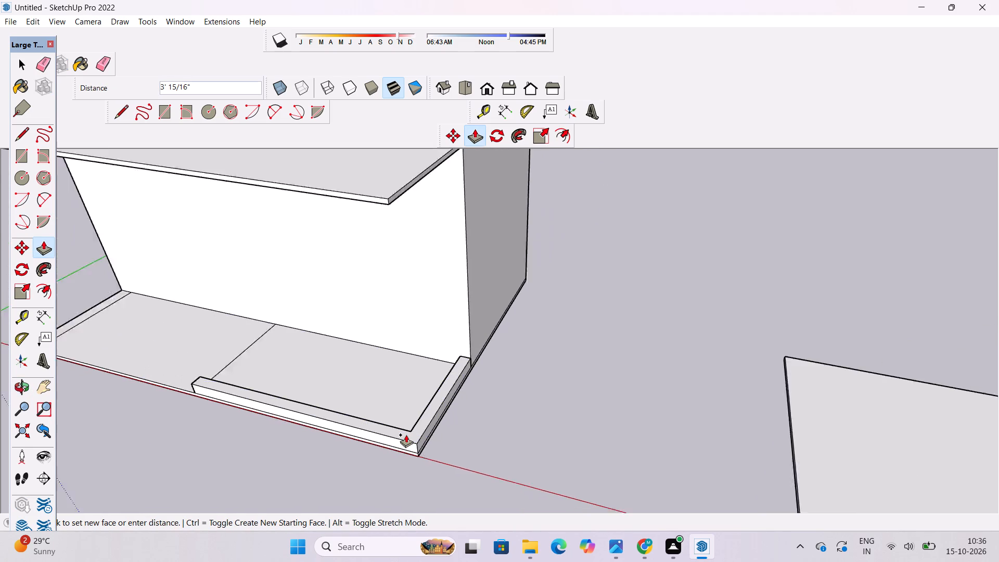
scroll(406, 435, "down", 5)
scroll(408, 283, "up", 2)
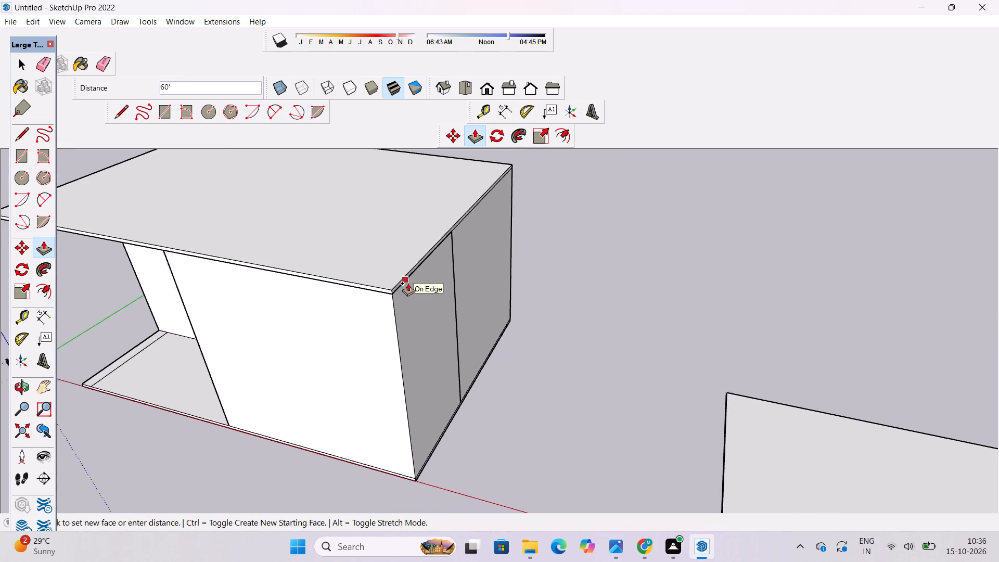
scroll(408, 283, "up", 8)
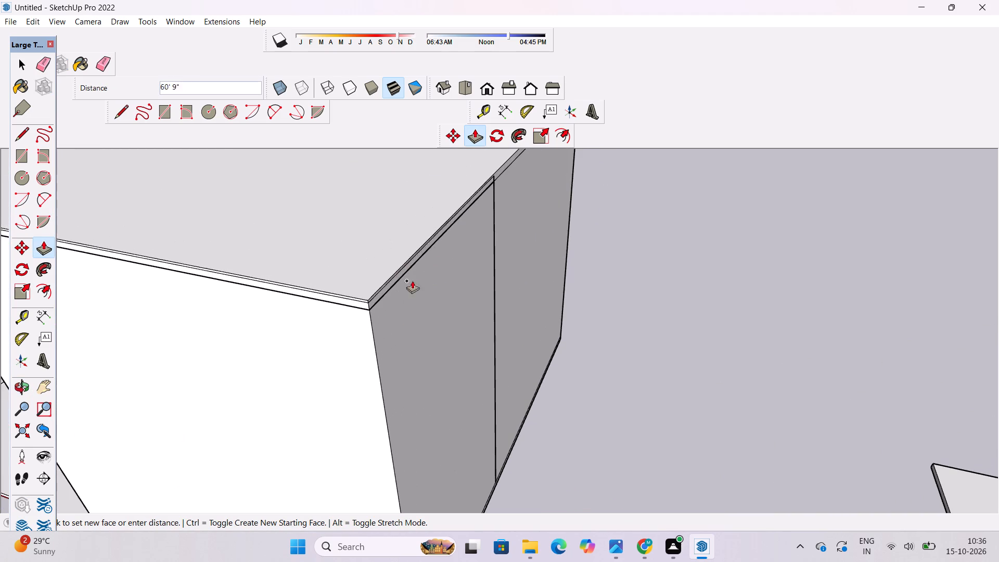
left_click(377, 303)
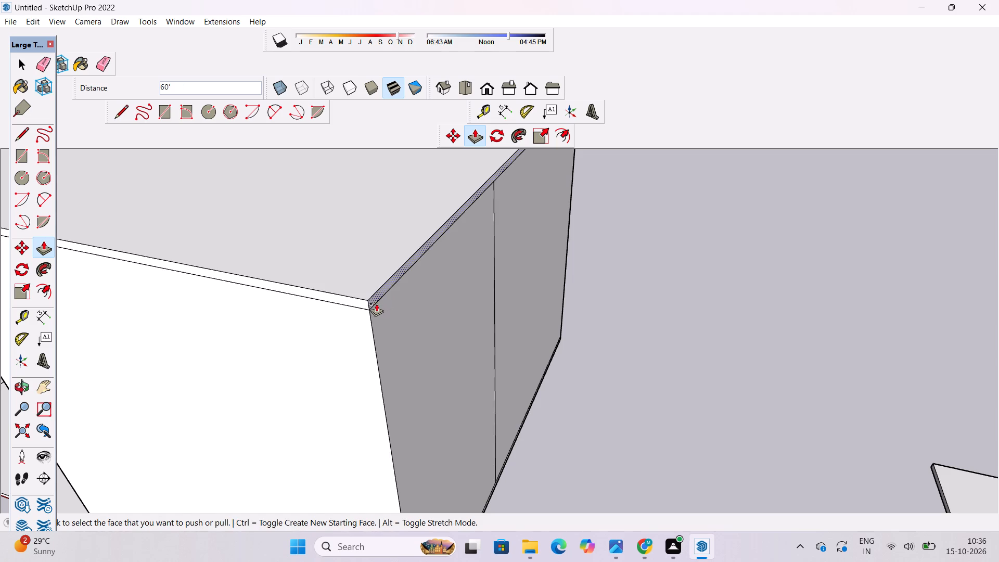
Examine the raised corner walls, their fit under the roof slab and the open bay beside them.
key("o")
scroll(375, 317, "down", 10)
left_click_drag(298, 368, 434, 342)
left_click_drag(432, 344, 419, 339, "shift")
scroll(413, 335, "down", 5)
left_click_drag(346, 391, 331, 296)
left_click_drag(334, 307, 336, 317, "shift")
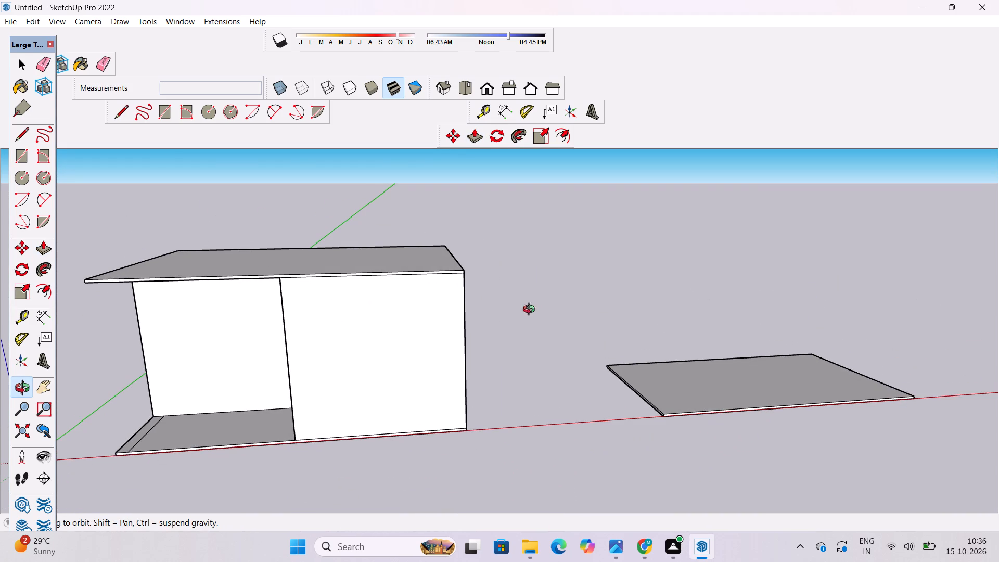
key("space")
left_click(534, 310)
key("o")
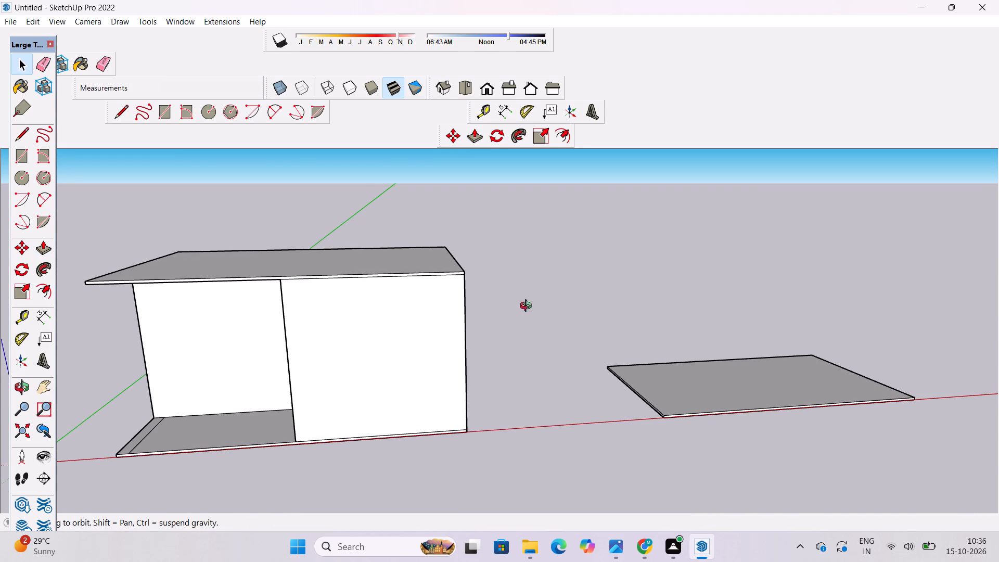
scroll(369, 342, "down", 2)
left_click_drag(316, 352, 357, 333, "shift")
left_click_drag(357, 333, 358, 369)
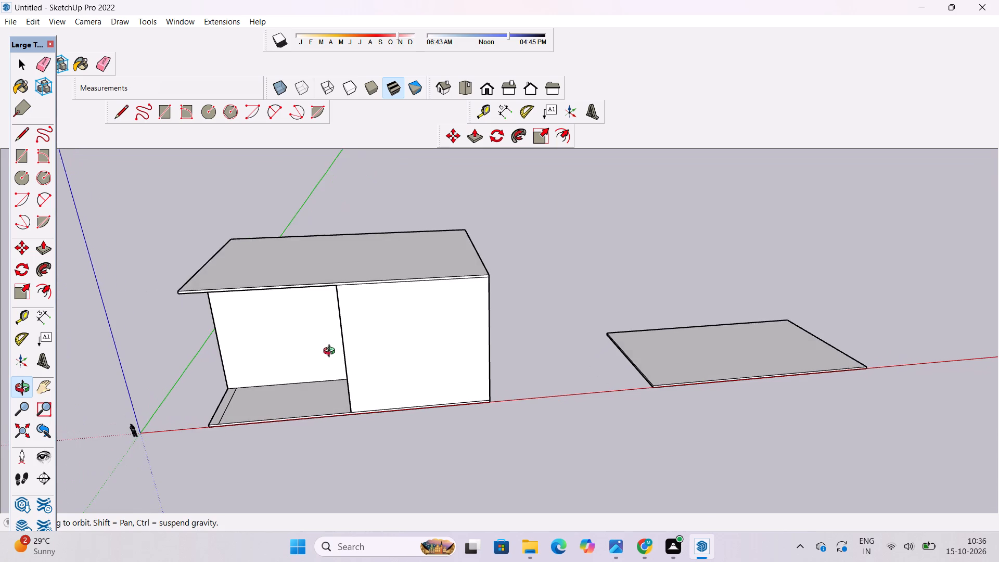
scroll(331, 352, "down", 3)
left_click_drag(329, 351, 361, 333, "shift")
scroll(362, 353, "up", 5)
left_click_drag(353, 354, 386, 349)
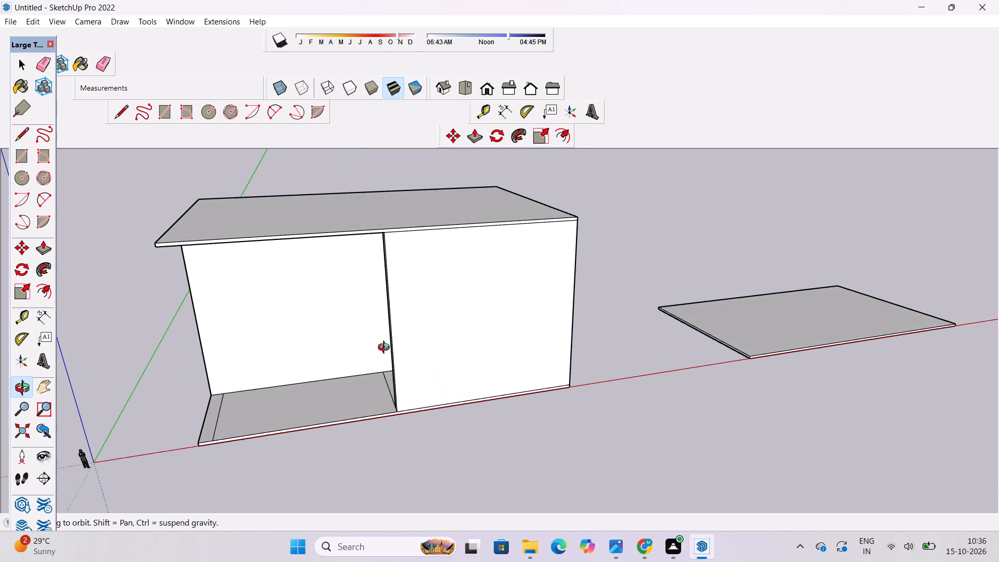
left_click_drag(386, 349, 322, 333, "shift")
left_click_drag(340, 333, 482, 323)
Push the narrow vertical end face of the raised front wall, beside the open bay, inward 5' to shorten the wall.
scroll(405, 293, "up", 4)
left_click_drag(401, 298, 389, 329, "shift")
left_click_drag(388, 336, 411, 356)
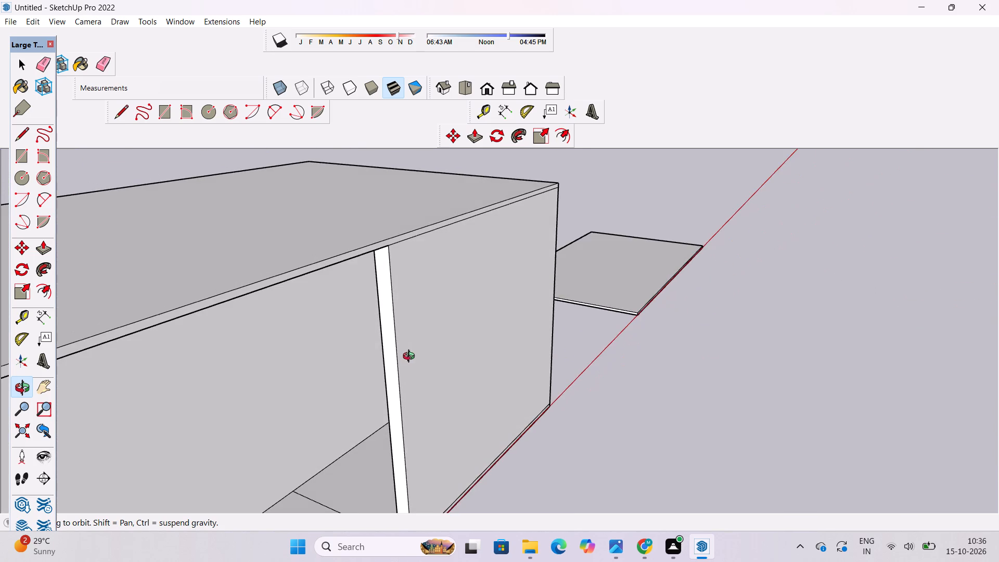
left_click_drag(389, 376, 388, 314, "shift")
left_click_drag(396, 375, 392, 355)
key("p")
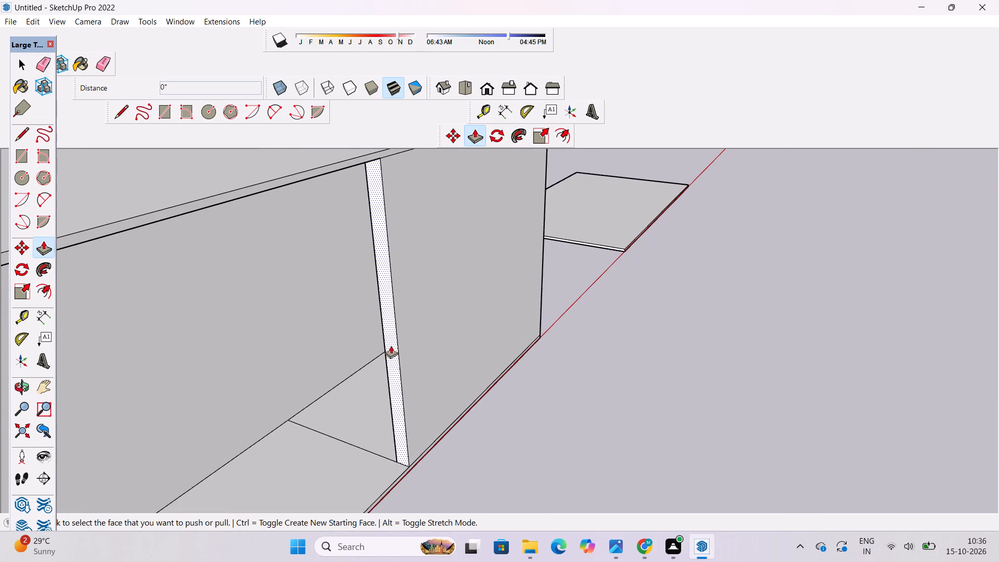
left_click(390, 344)
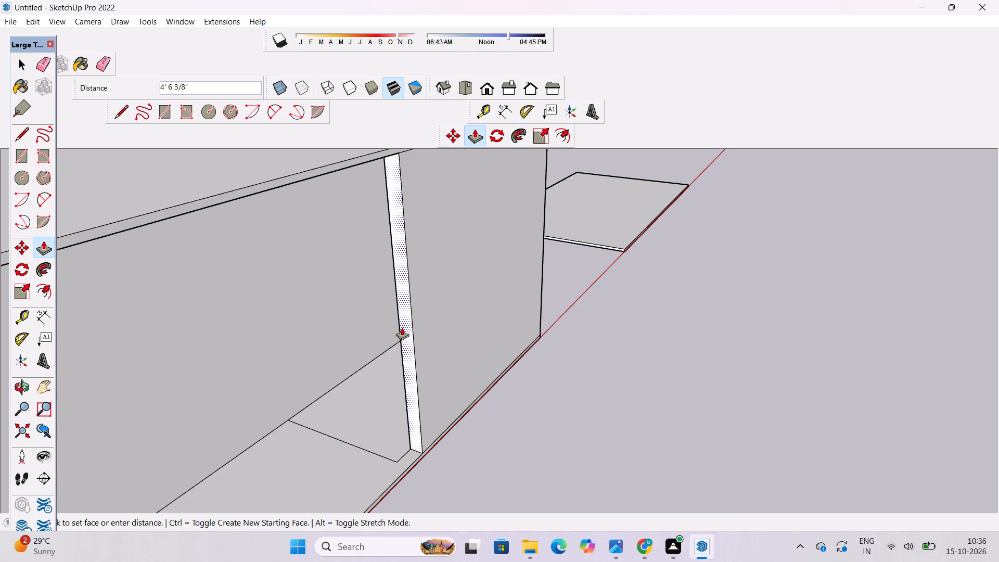
type("5'")
key("Return")
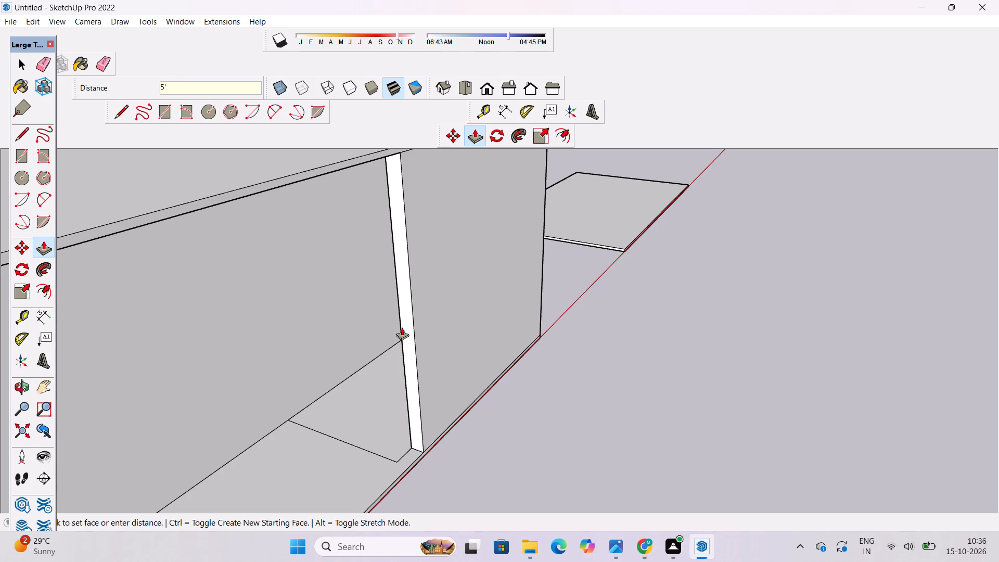
Examine the shortened front wall and the overall massing from the front and above.
key("o")
scroll(399, 334, "down", 6)
left_click_drag(556, 399, 303, 391)
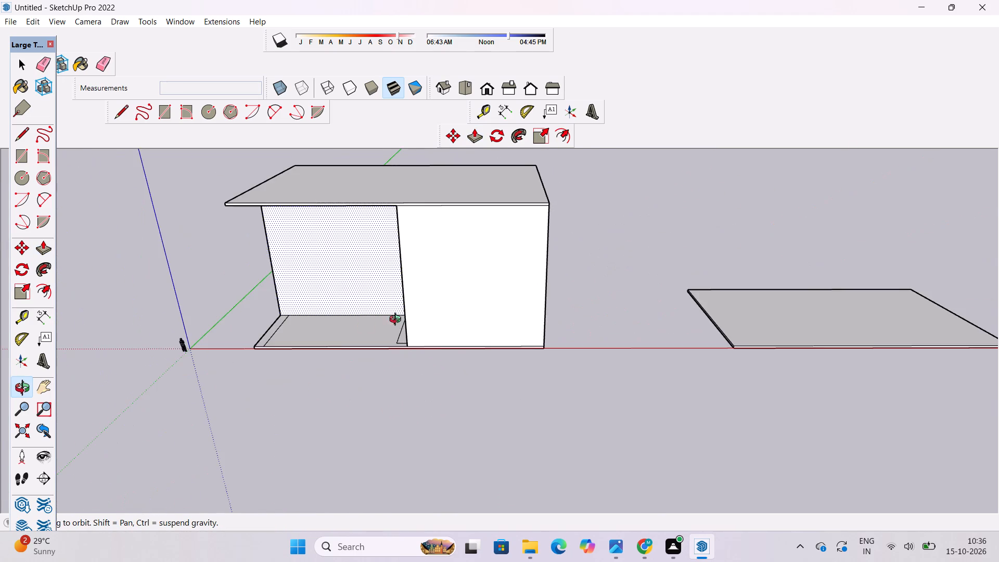
left_click_drag(398, 321, 411, 409, "shift")
left_click_drag(413, 418, 447, 349)
left_click_drag(448, 363, 410, 363, "shift")
key("space")
left_click(569, 360)
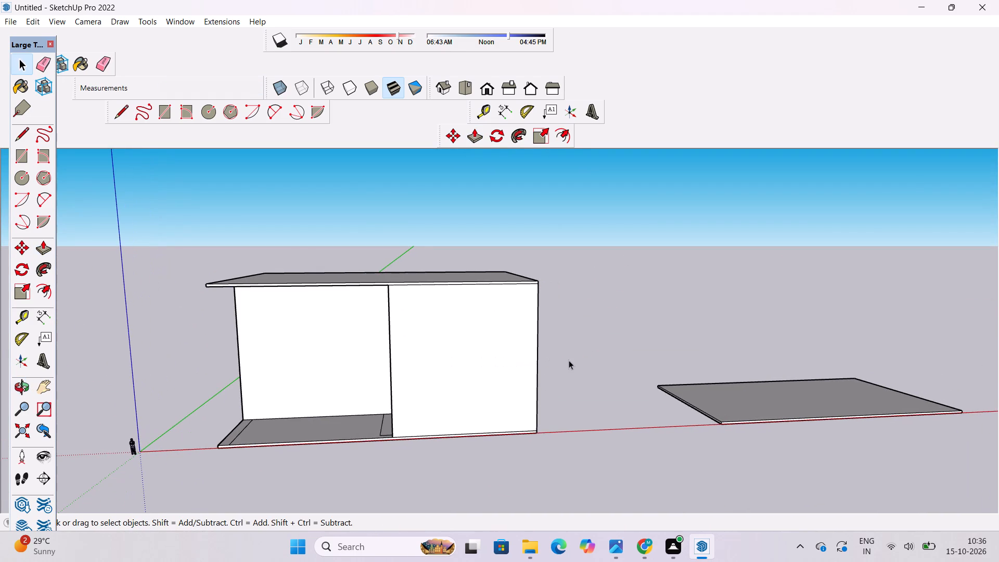
key("o")
scroll(532, 365, "down", 3)
left_click_drag(485, 371, 483, 427)
left_click_drag(441, 450, 444, 437)
scroll(413, 403, "down", 3, "shift")
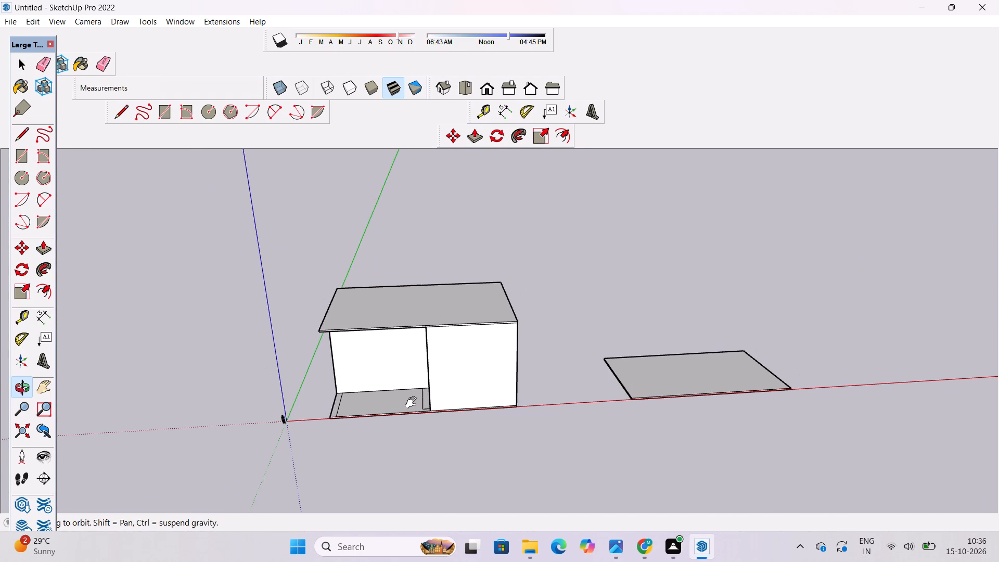
left_click_drag(413, 402, 414, 410, "shift")
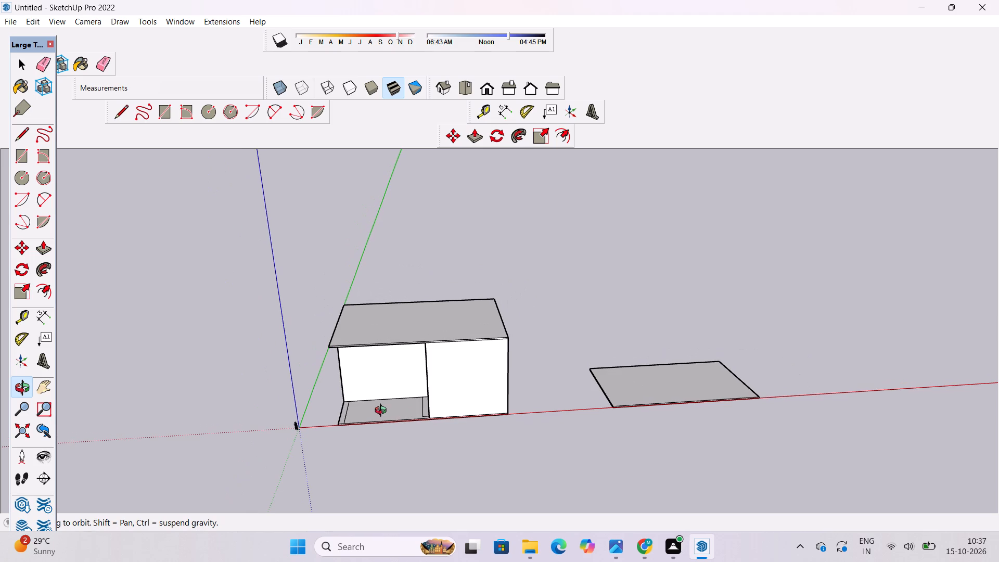
Place a guide on the roof slab's top 3' inward from its side edge facing away from the separate slab.
left_click_drag(383, 412, 375, 473)
scroll(376, 444, "down", 6)
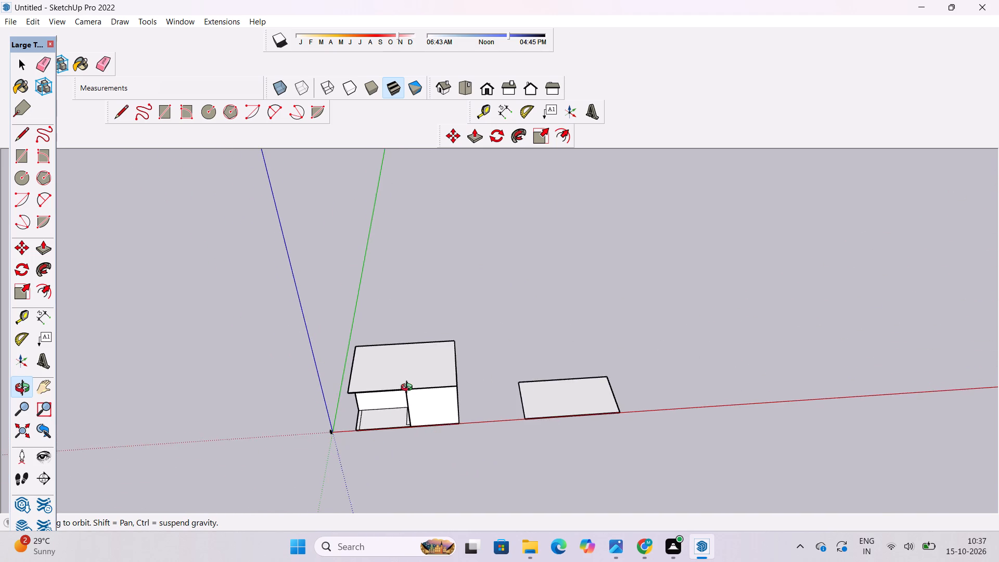
scroll(409, 388, "up", 7)
left_click_drag(409, 394, 409, 434, "shift")
left_click_drag(375, 465, 348, 483)
scroll(348, 431, "up", 4)
left_click_drag(348, 430, 327, 452, "shift")
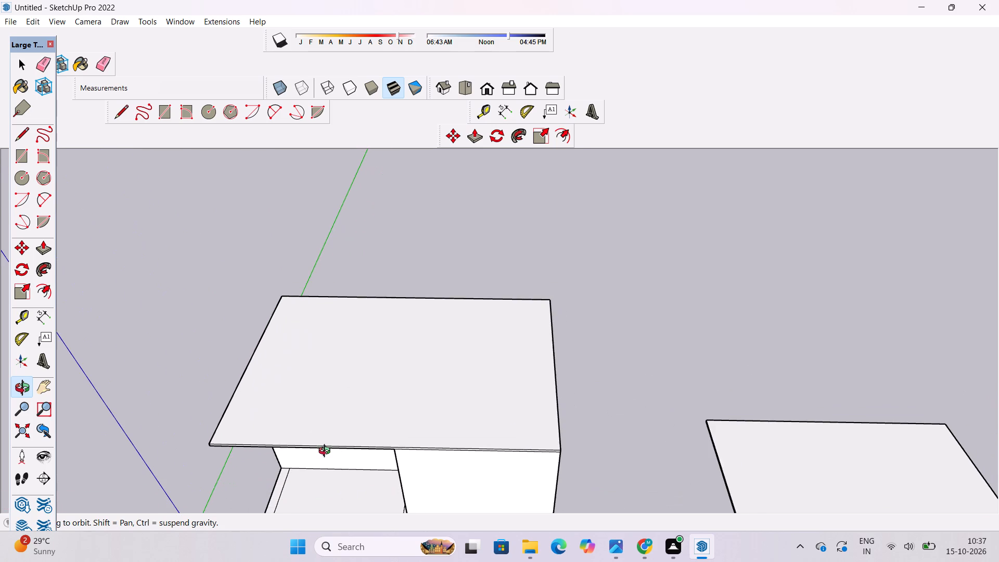
key("t")
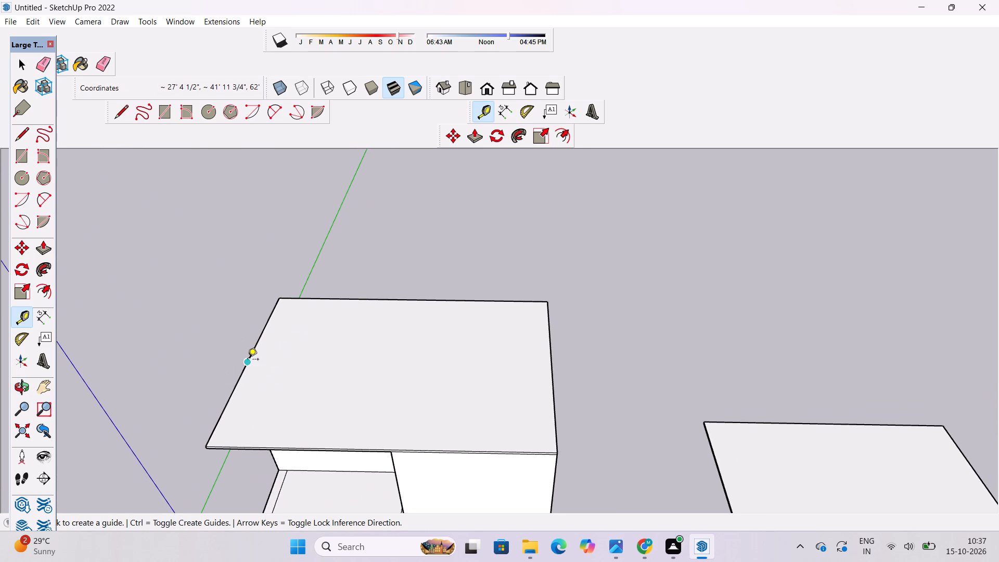
left_click(247, 364)
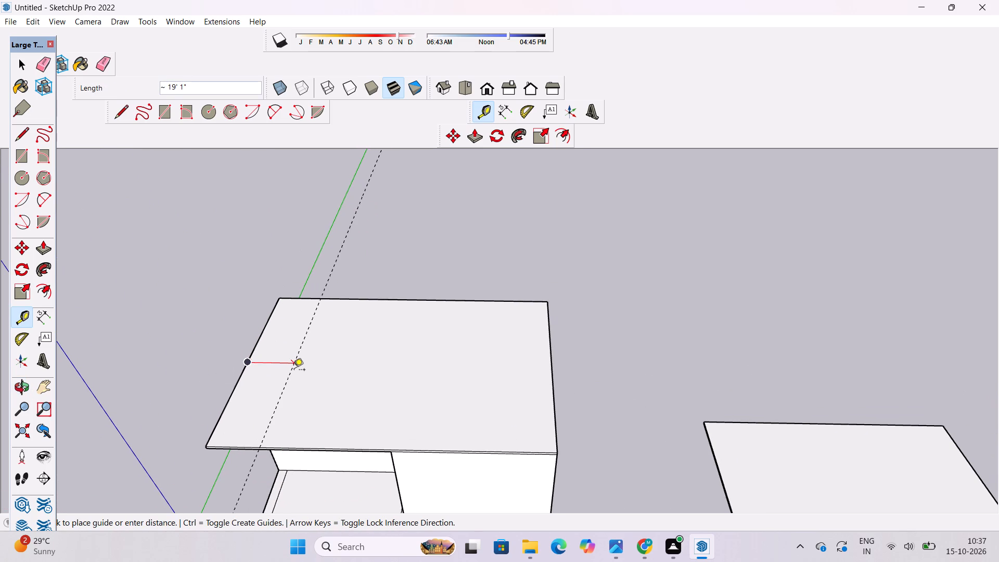
type("3'")
key("Return")
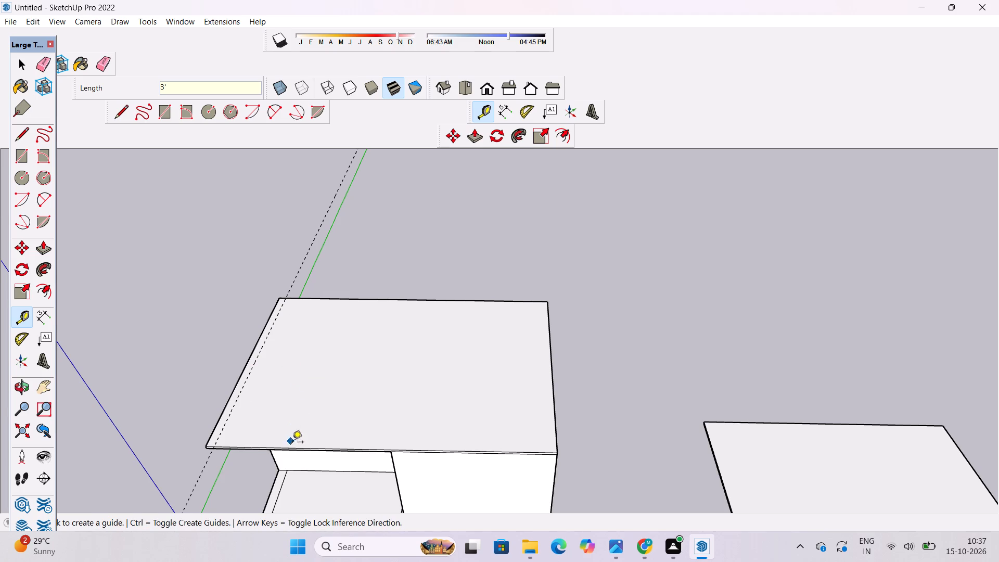
Place a second guide on the roof slab's top 3' inward from the front edge above the open bay.
scroll(311, 445, "up", 4)
scroll(310, 438, "down", 5)
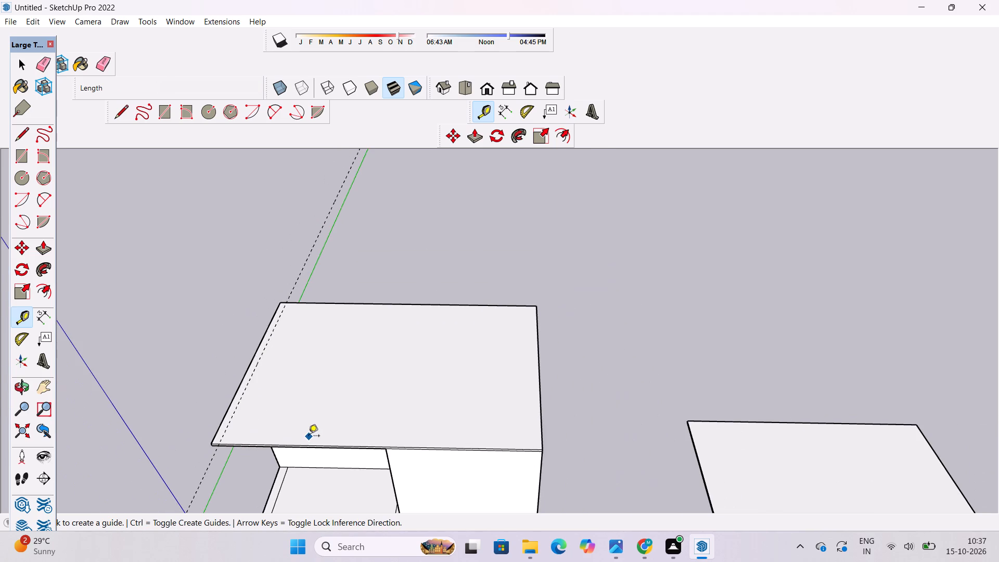
scroll(357, 444, "up", 5)
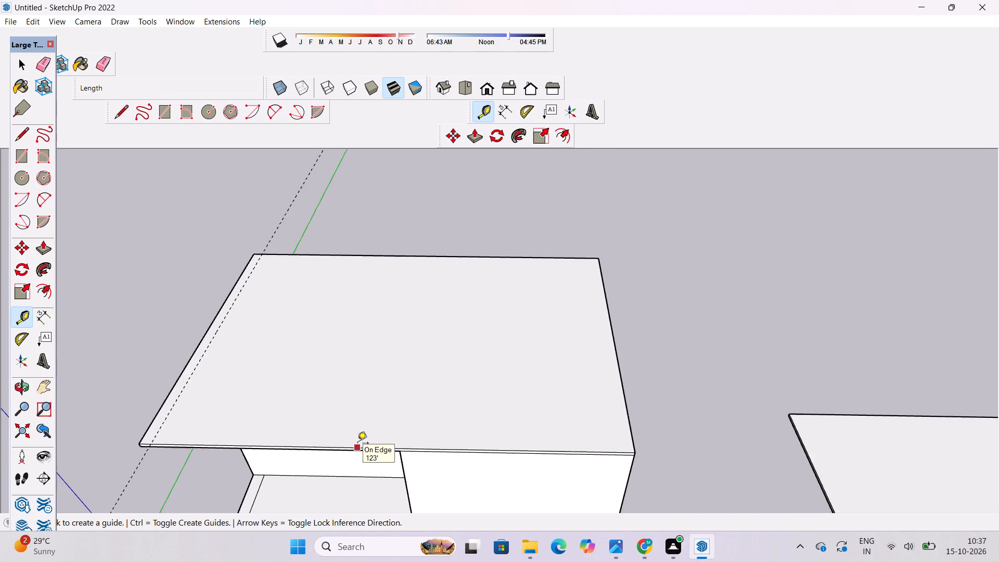
scroll(357, 444, "up", 4)
left_click(358, 449)
scroll(354, 443, "down", 4)
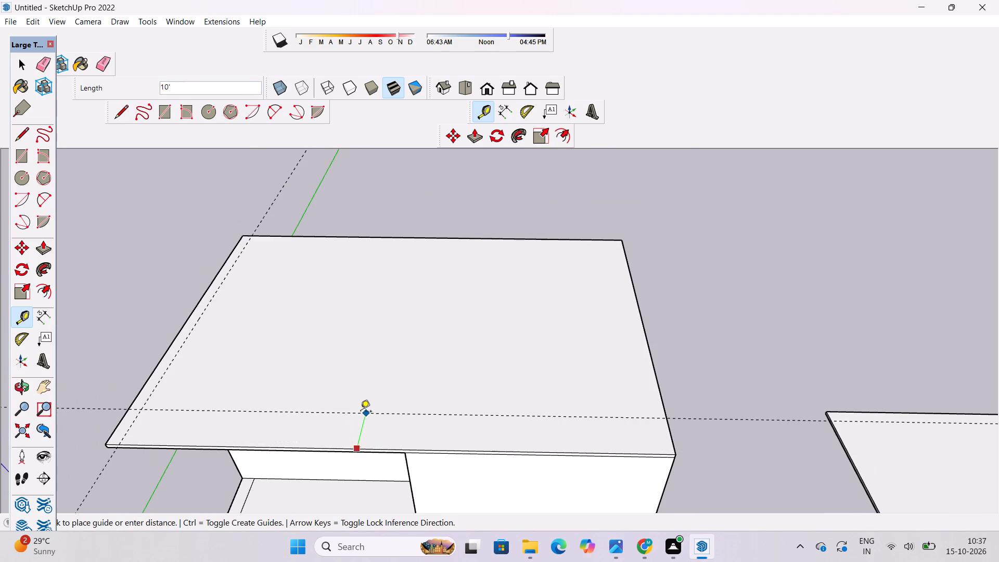
type("3'")
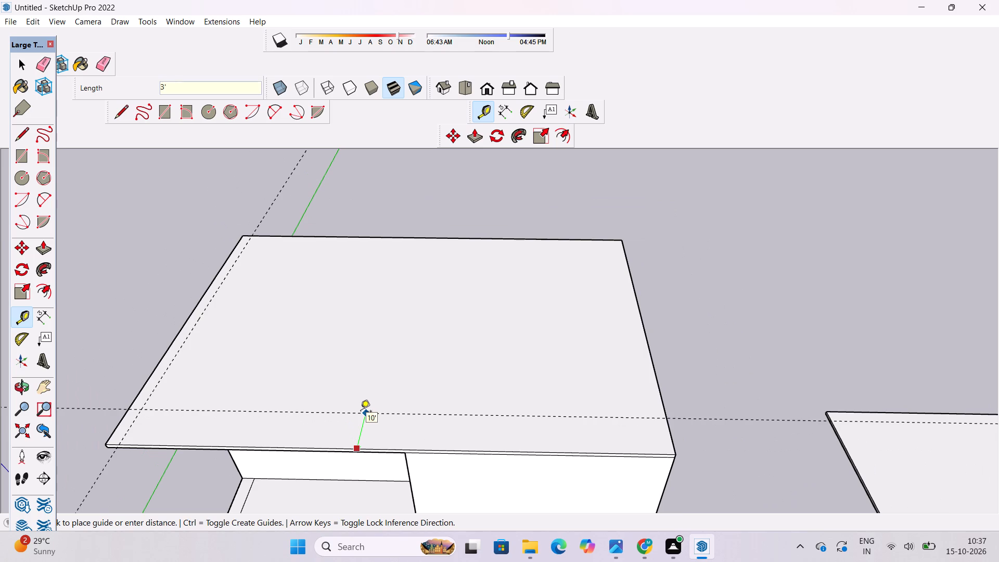
key("Return")
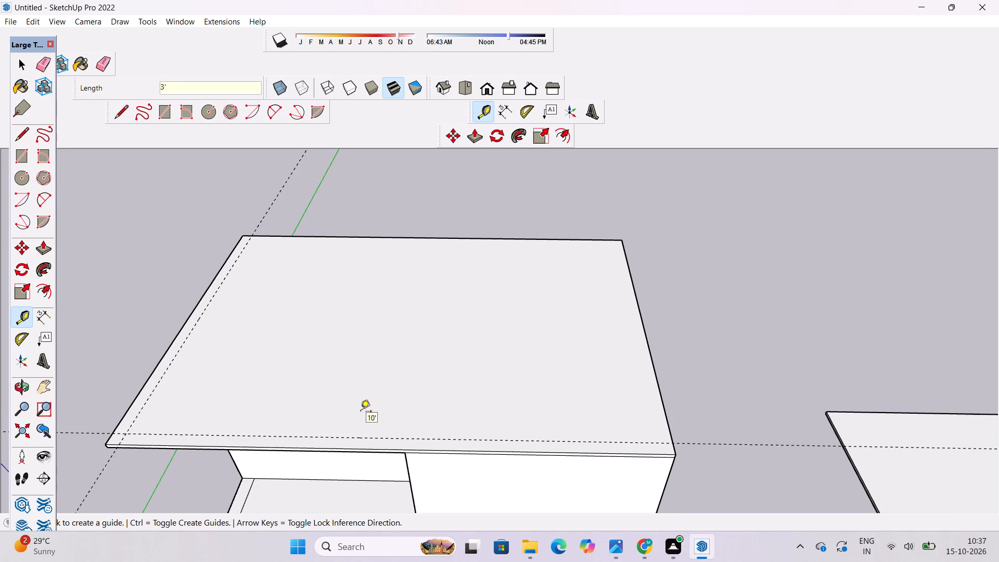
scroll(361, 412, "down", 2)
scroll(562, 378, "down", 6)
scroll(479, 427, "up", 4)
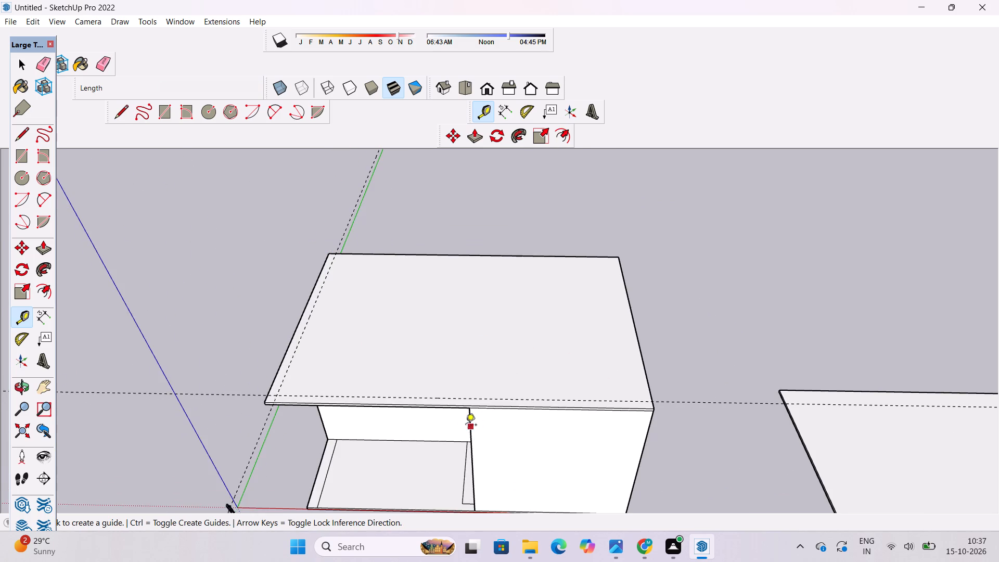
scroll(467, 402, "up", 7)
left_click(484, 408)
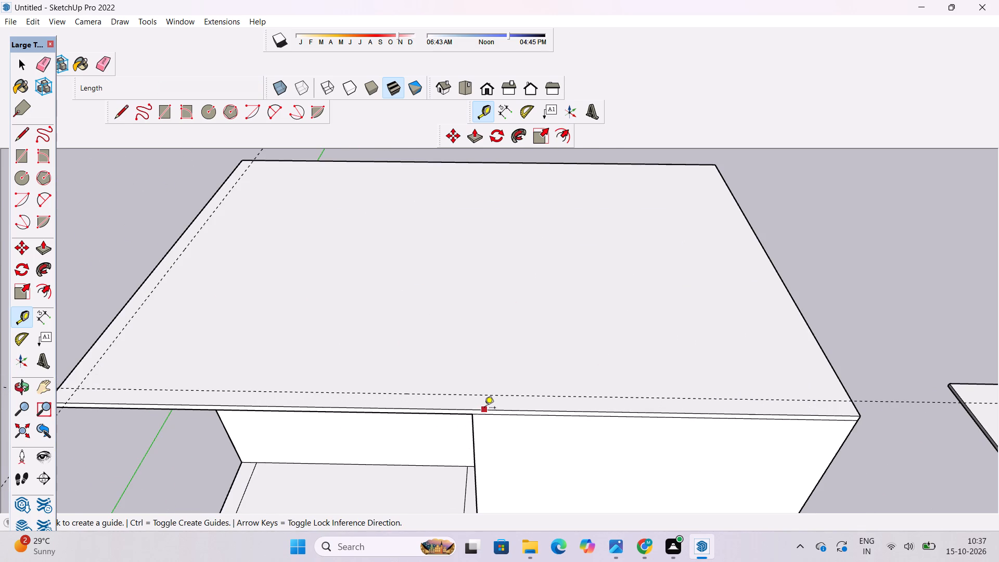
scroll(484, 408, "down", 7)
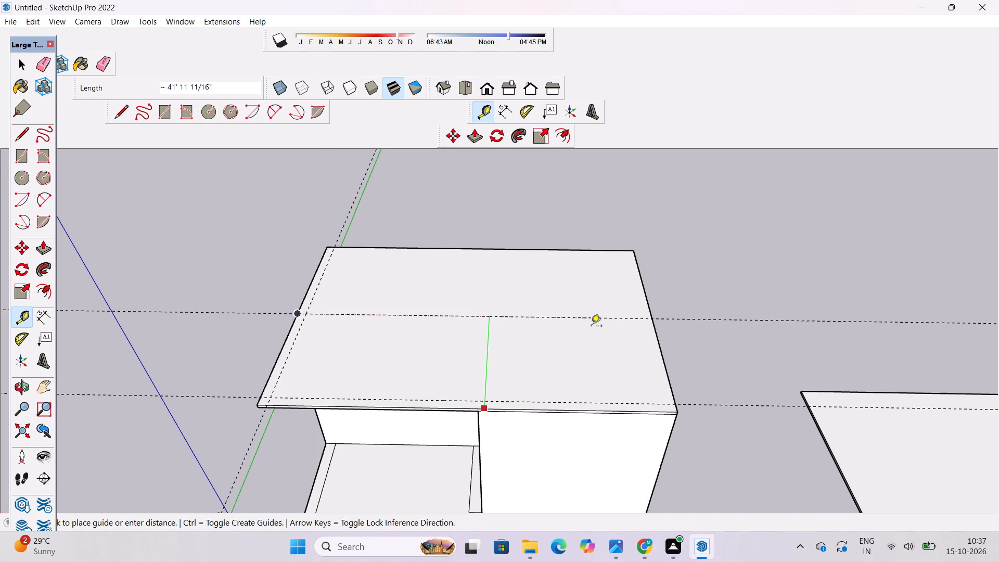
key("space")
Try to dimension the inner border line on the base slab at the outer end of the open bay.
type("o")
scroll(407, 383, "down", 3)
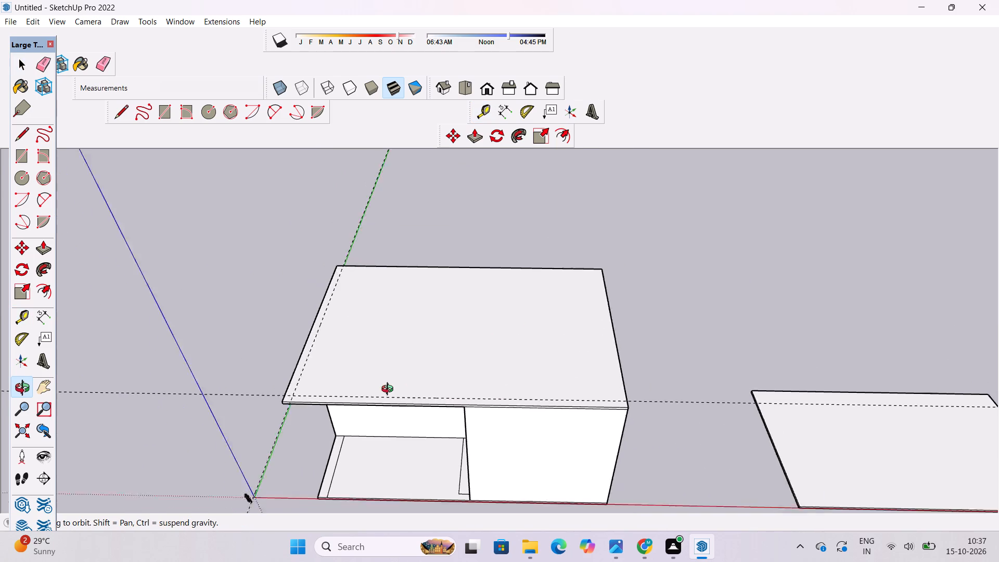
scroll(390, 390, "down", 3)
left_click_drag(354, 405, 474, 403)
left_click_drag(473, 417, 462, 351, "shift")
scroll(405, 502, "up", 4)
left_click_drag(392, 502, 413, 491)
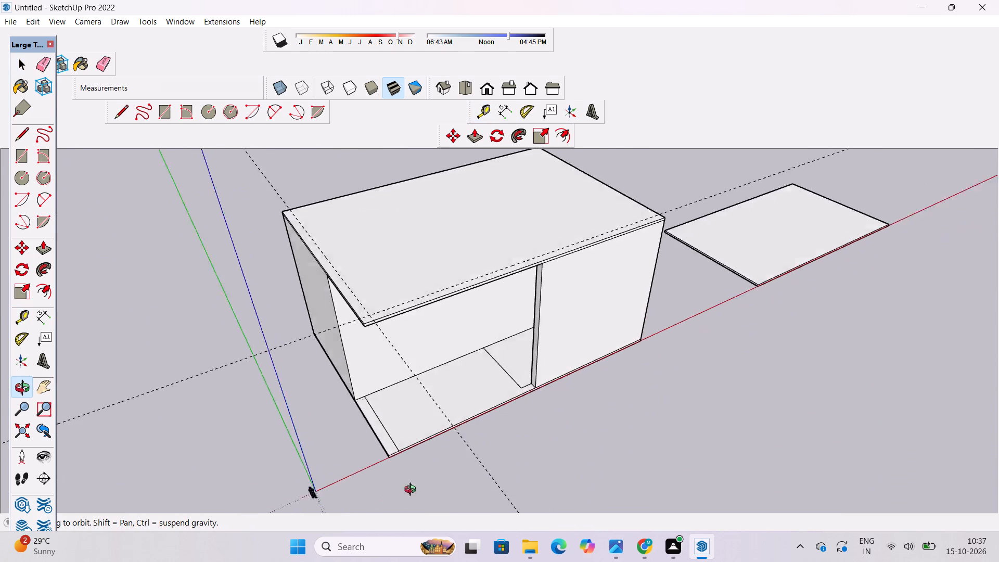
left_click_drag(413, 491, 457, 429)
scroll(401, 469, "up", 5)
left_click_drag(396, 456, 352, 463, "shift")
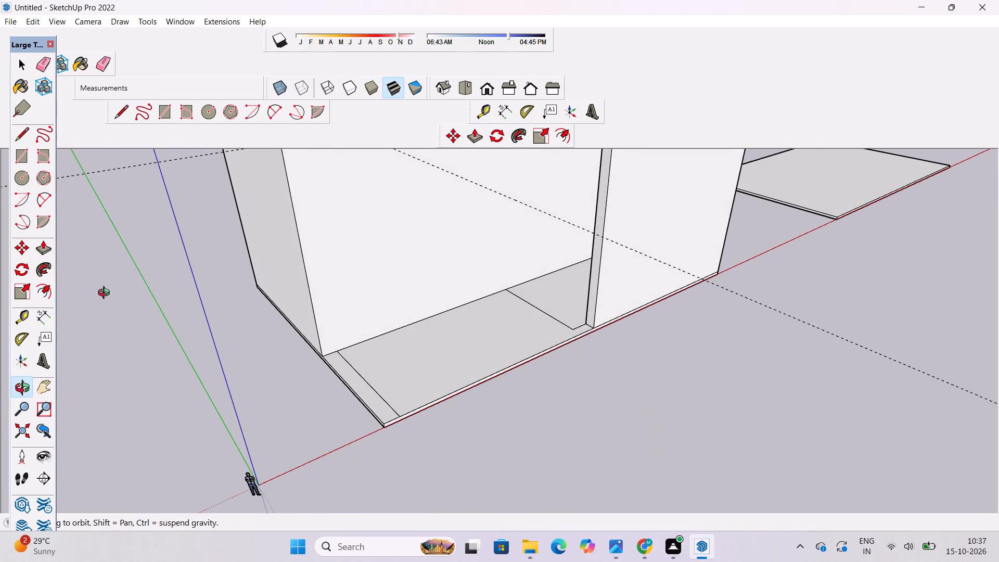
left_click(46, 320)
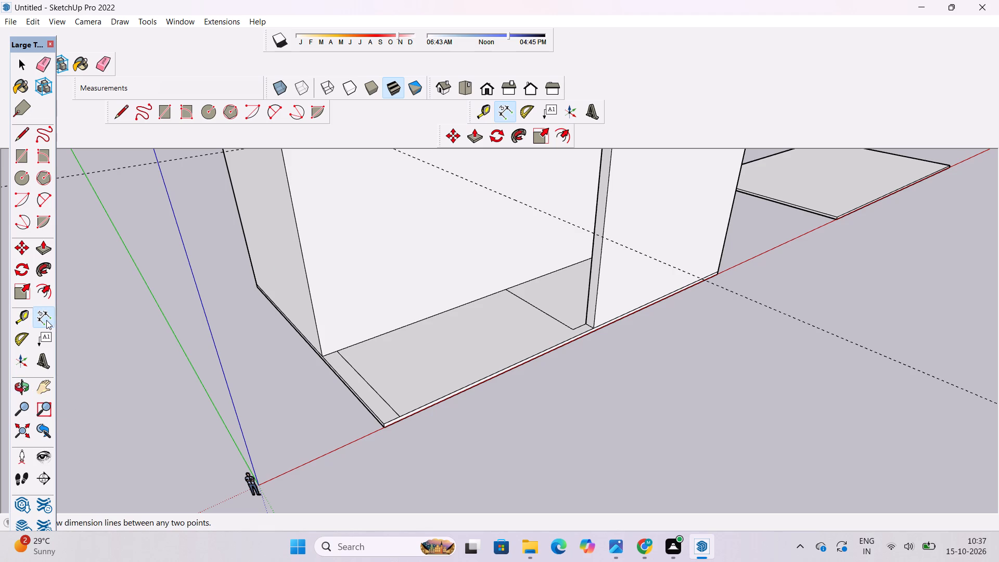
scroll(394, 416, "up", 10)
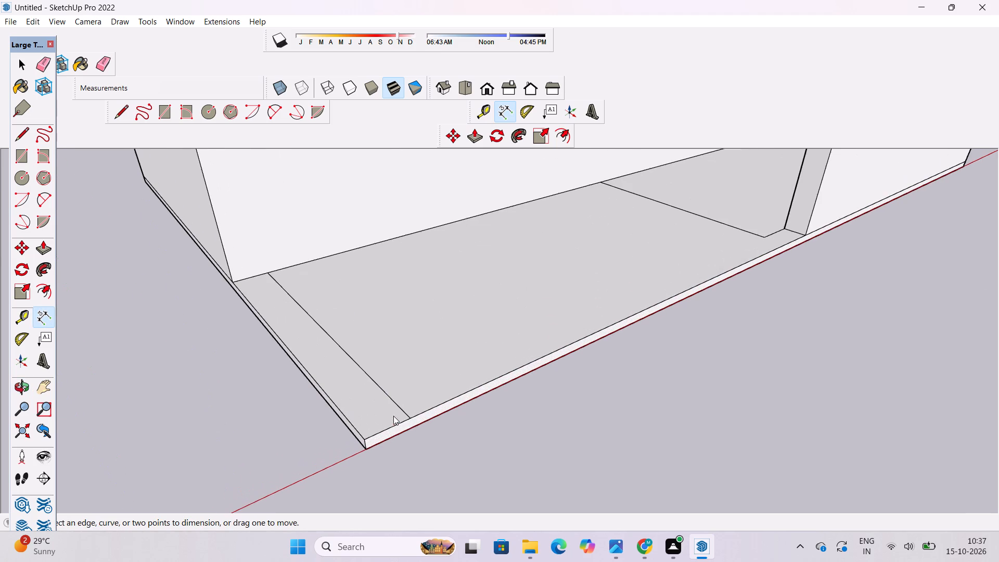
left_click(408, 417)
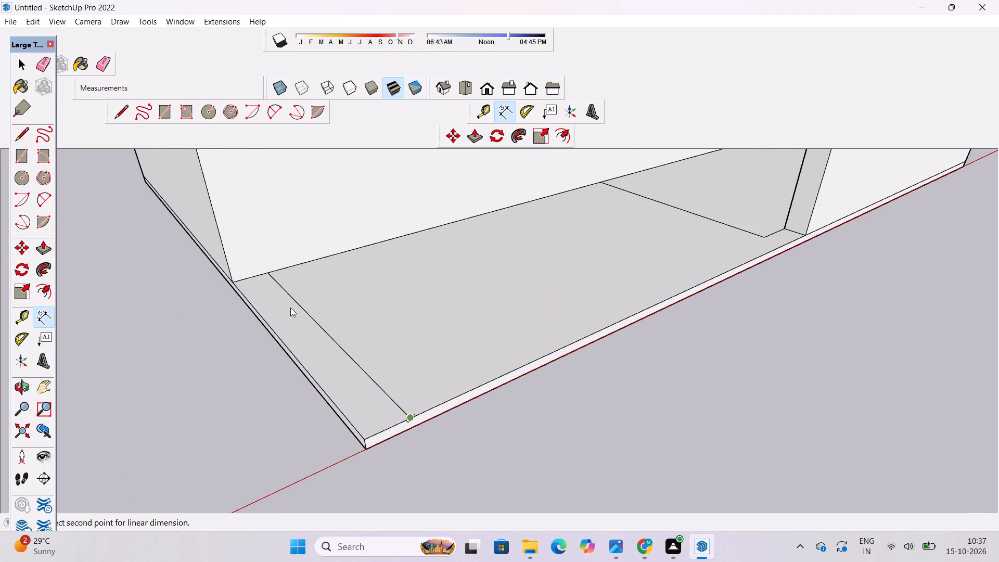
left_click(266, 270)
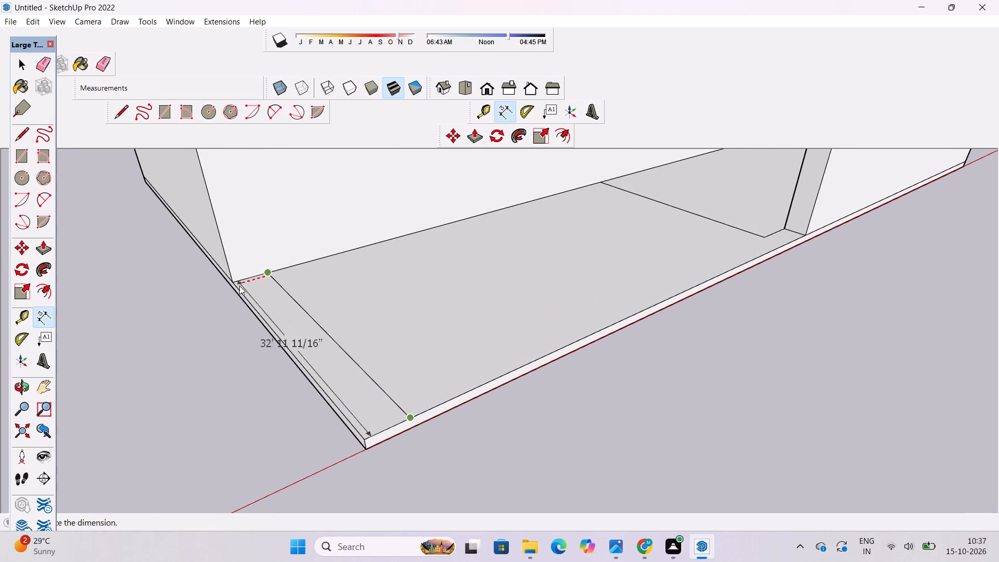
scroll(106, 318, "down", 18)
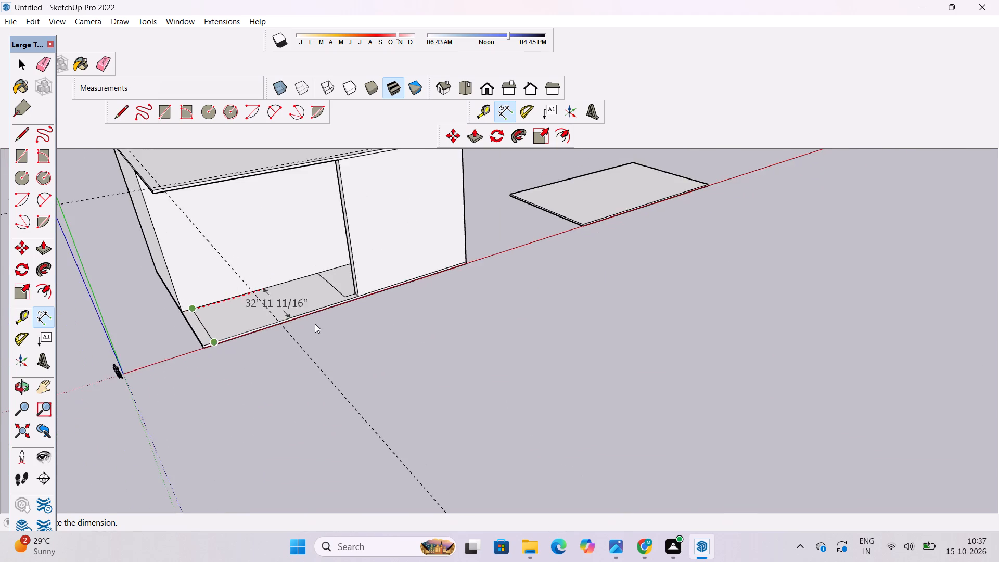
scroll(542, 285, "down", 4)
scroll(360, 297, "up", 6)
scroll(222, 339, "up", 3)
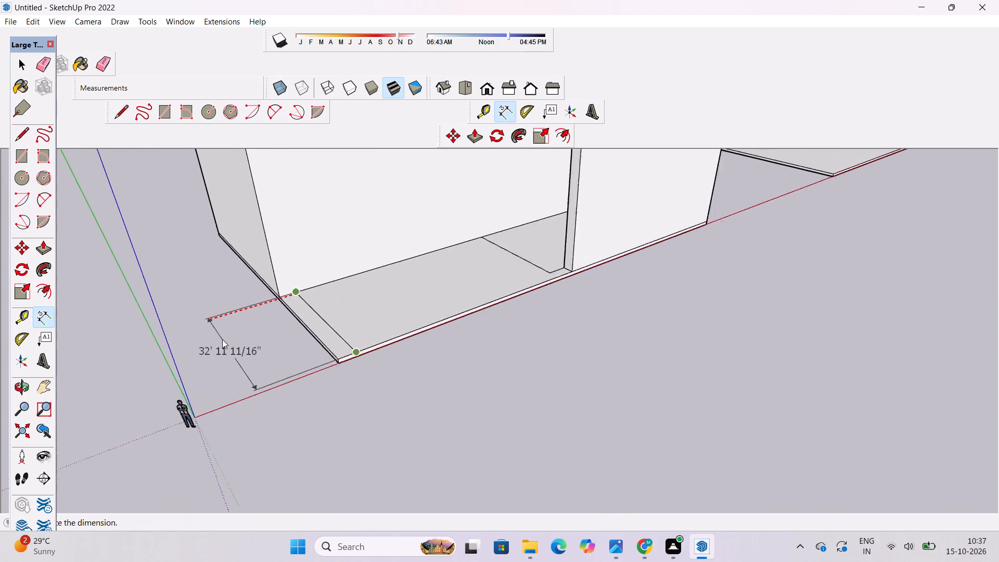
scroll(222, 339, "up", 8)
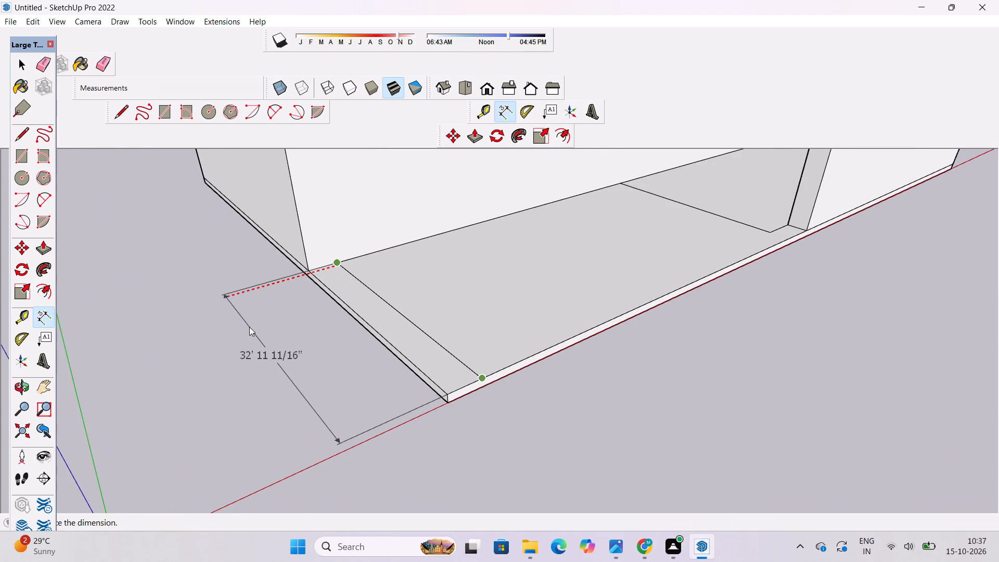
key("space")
Draw a 1' vertical line down the base slab's side face from the bottom corner of the side wall beside the open bay.
type("o")
left_click_drag(253, 333, 371, 308)
scroll(371, 308, "down", 4)
left_click_drag(371, 308, 338, 306)
left_click_drag(330, 307, 365, 310)
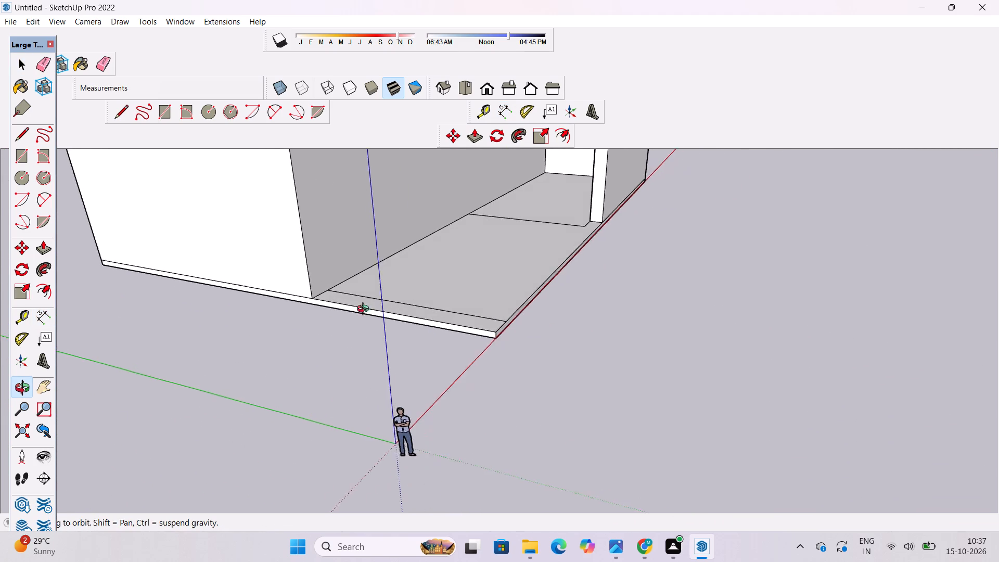
left_click_drag(365, 310, 420, 310)
scroll(354, 362, "up", 5)
left_click_drag(347, 343, 311, 371, "shift")
left_click_drag(310, 372, 308, 334)
scroll(310, 323, "up", 5)
left_click_drag(310, 323, 288, 325, "shift")
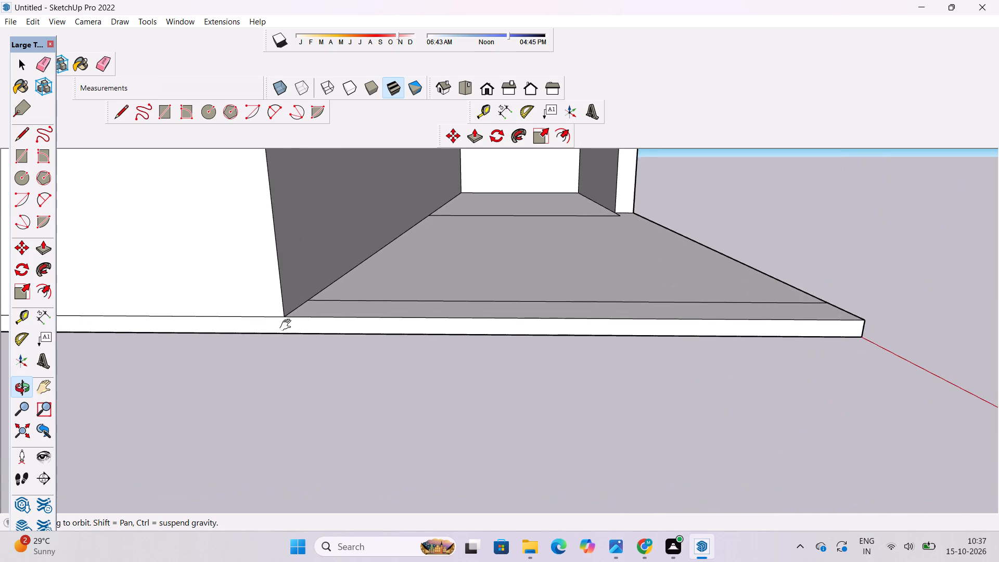
left_click_drag(288, 325, 289, 332)
key("l")
scroll(290, 324, "up", 17)
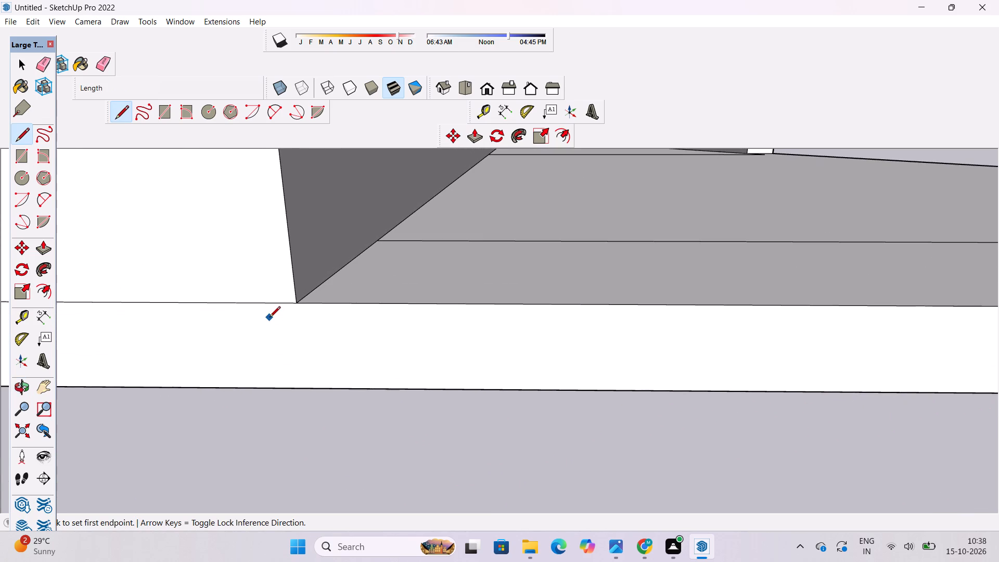
left_click(293, 303)
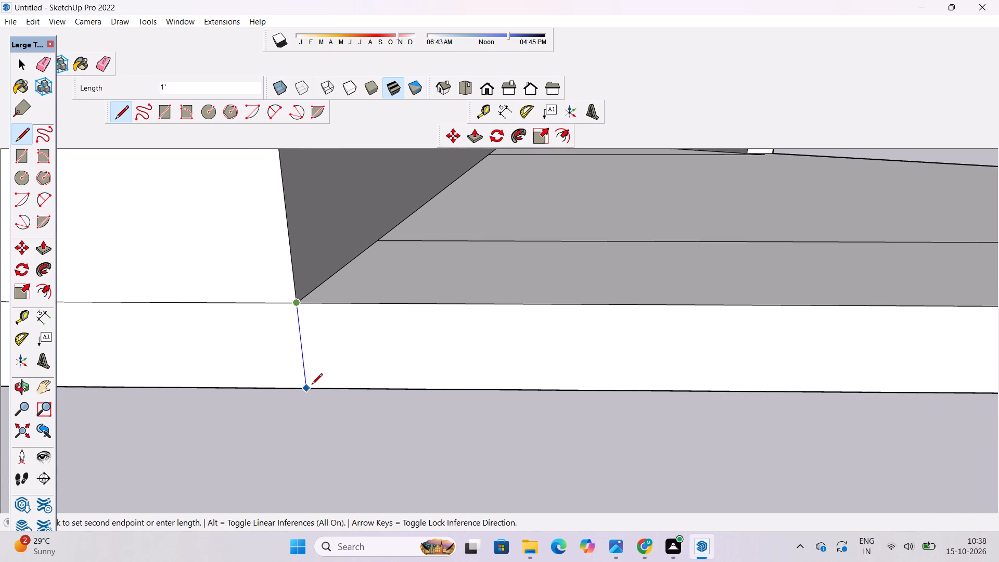
left_click(312, 389)
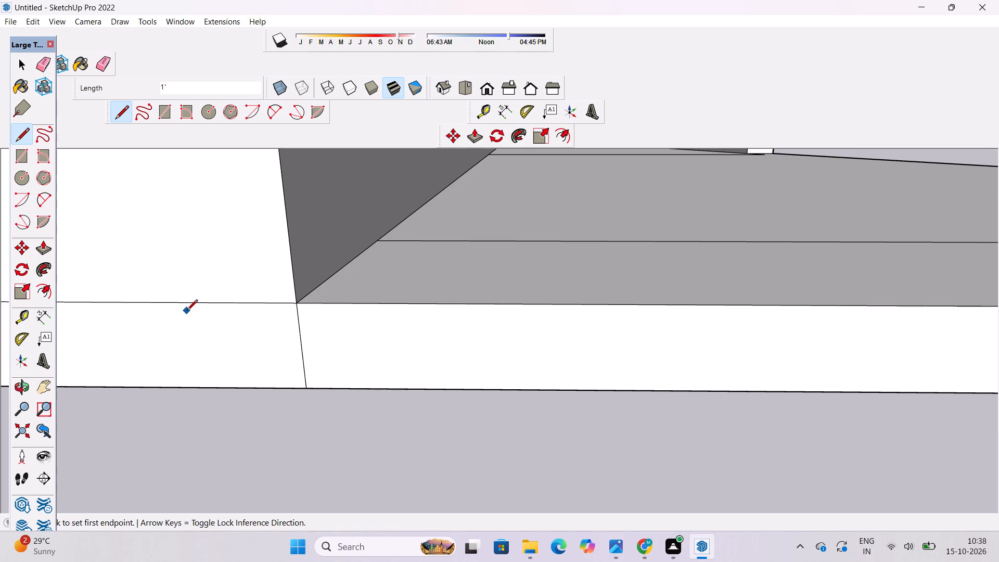
key("space")
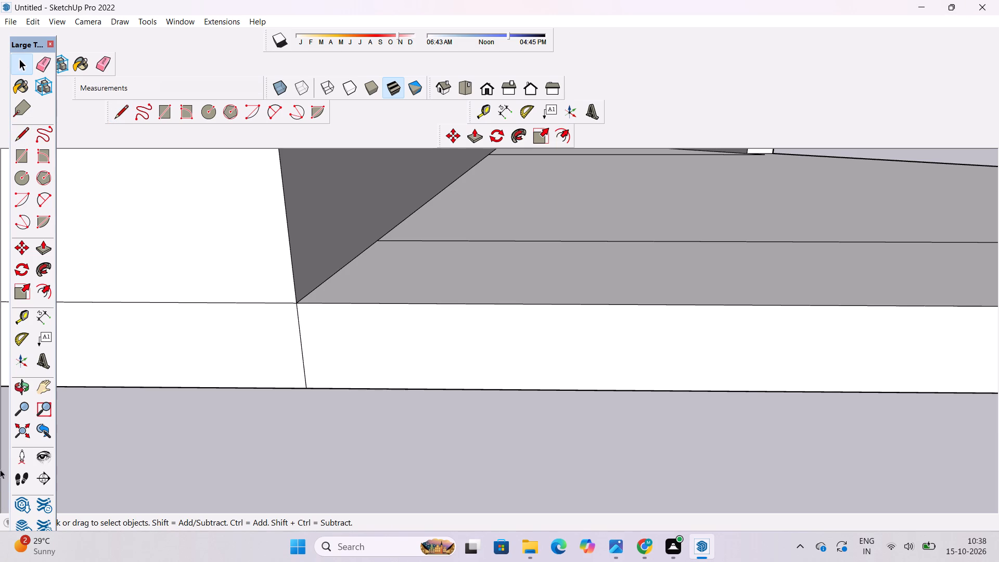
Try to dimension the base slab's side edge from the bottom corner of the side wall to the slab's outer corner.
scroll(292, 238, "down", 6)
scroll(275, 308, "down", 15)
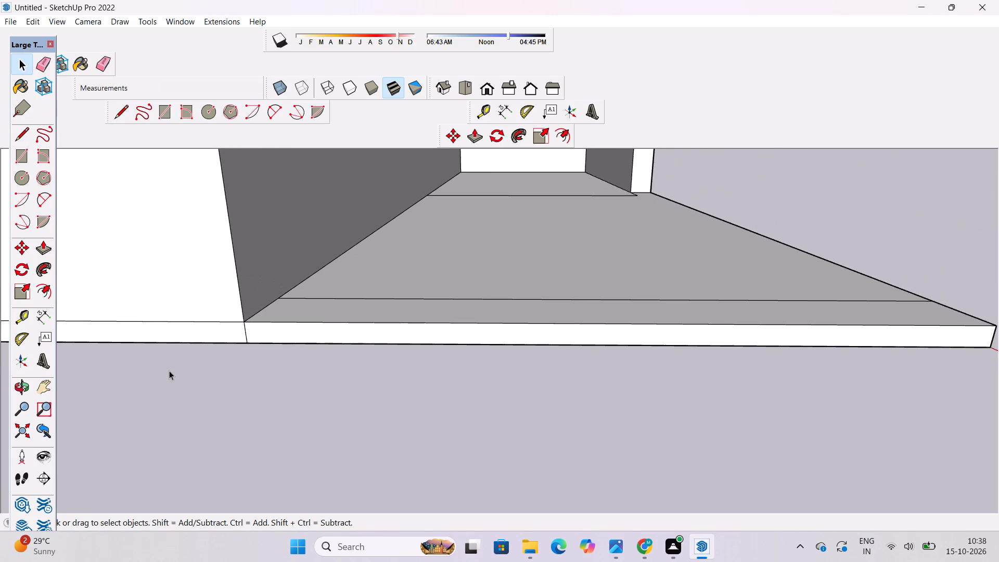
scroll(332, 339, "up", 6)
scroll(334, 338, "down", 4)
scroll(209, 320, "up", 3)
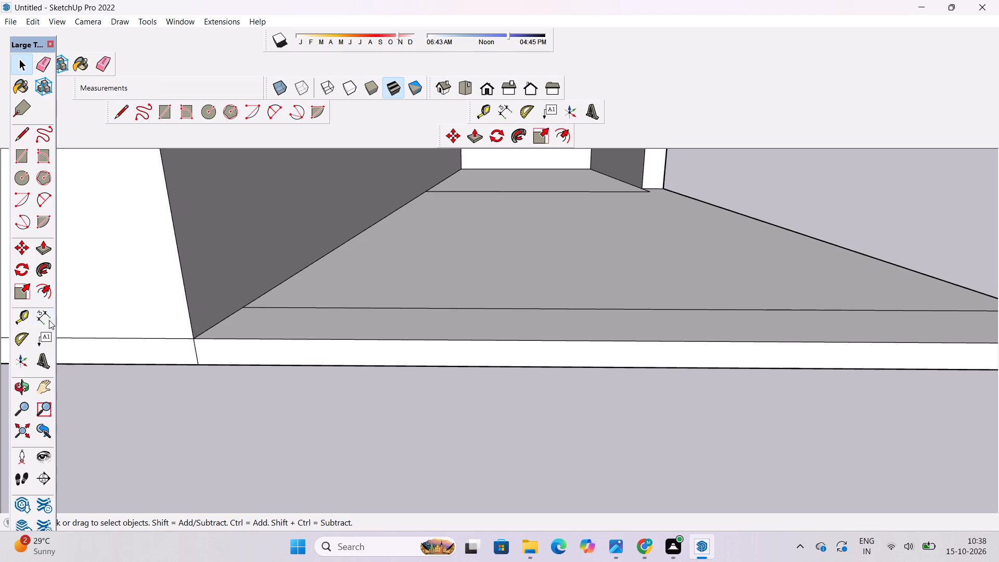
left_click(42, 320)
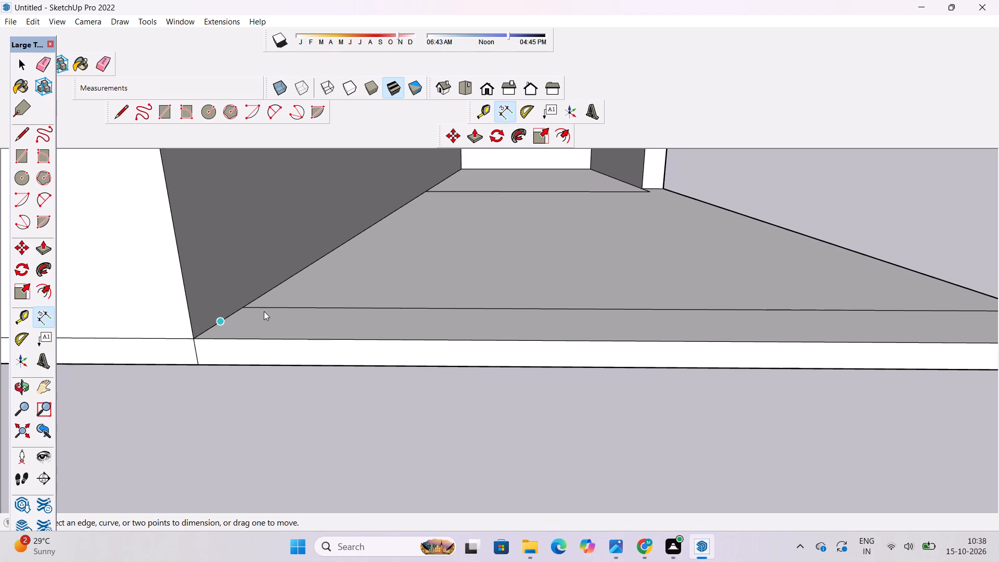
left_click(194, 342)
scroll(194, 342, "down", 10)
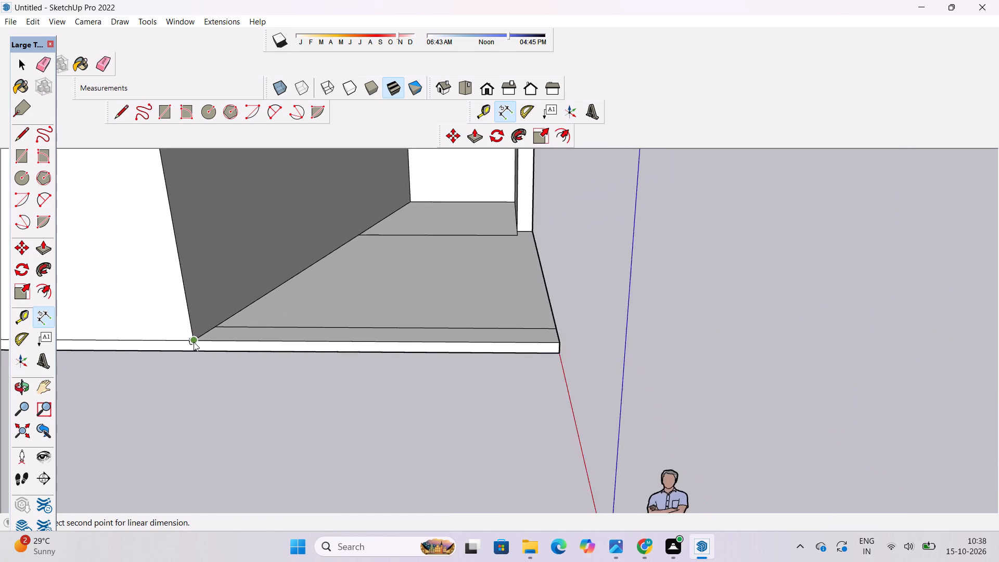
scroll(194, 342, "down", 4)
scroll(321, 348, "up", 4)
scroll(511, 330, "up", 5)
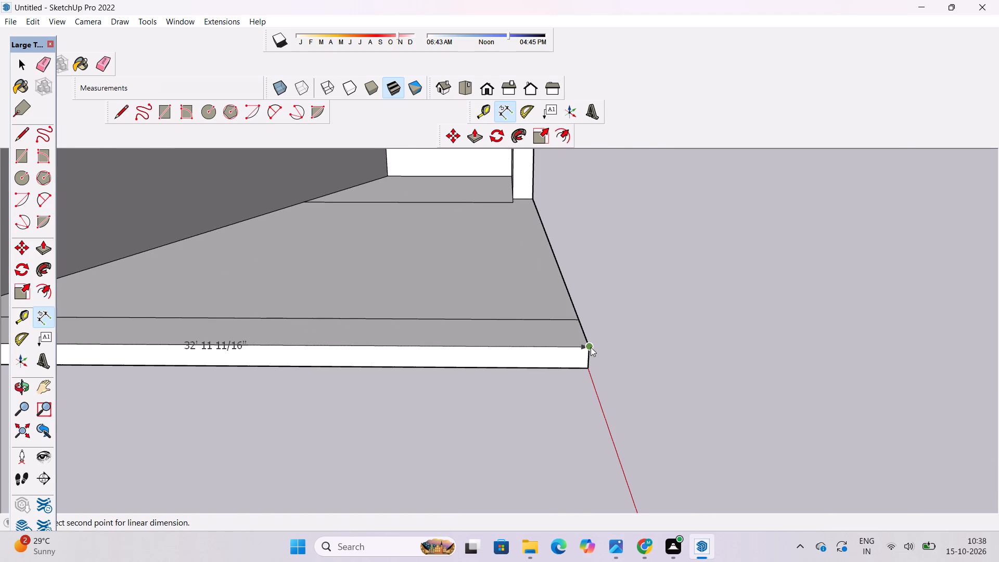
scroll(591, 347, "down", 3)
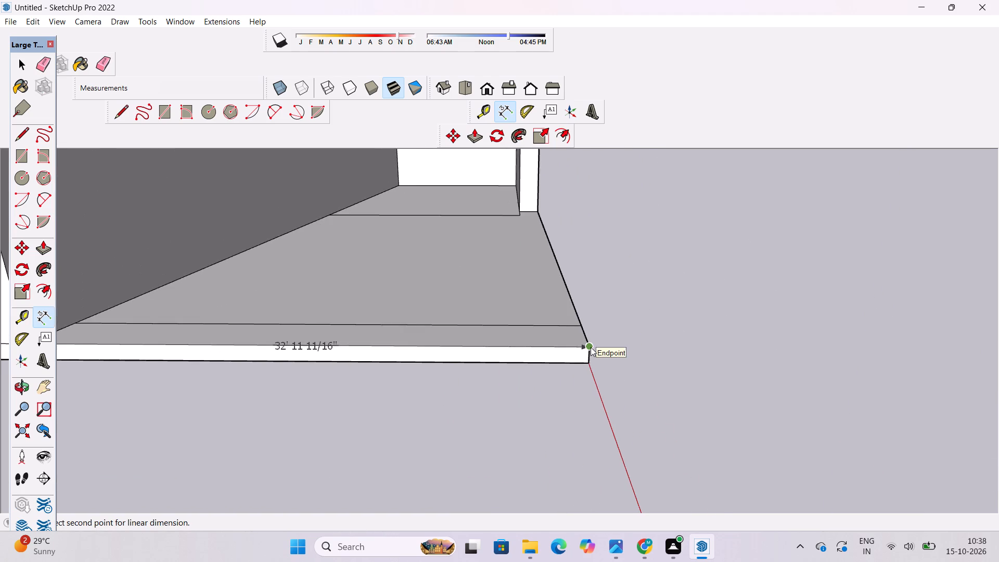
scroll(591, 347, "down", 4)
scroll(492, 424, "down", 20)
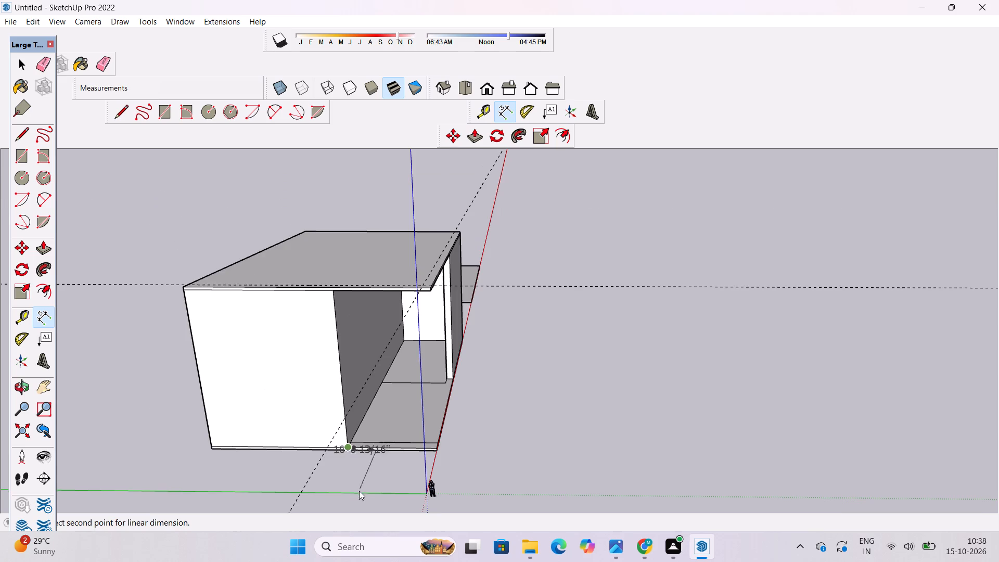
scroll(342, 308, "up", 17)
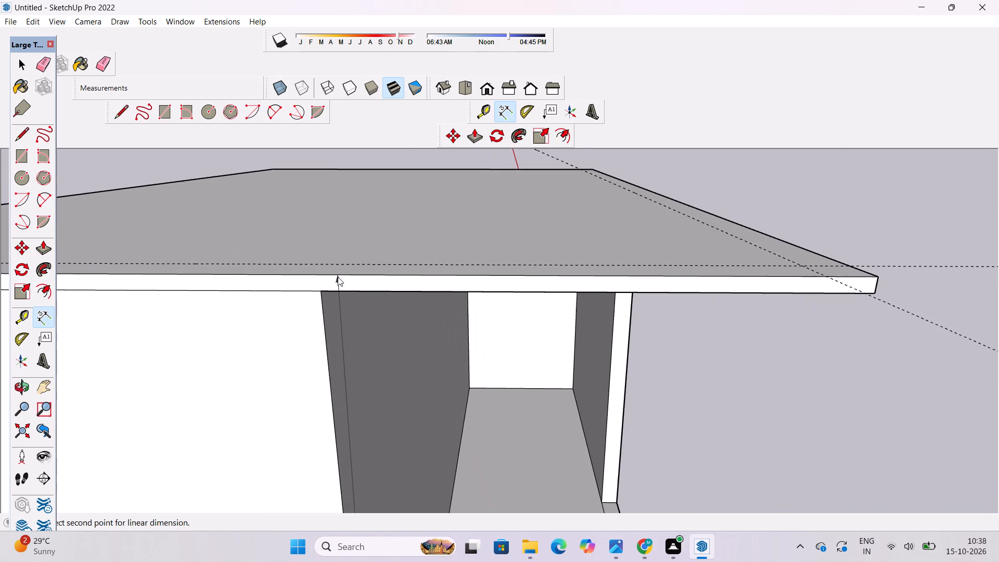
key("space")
Draw a 1' vertical line up the roof slab's side face from the top corner of the side wall beside the open bay.
type("l")
scroll(326, 289, "up", 4)
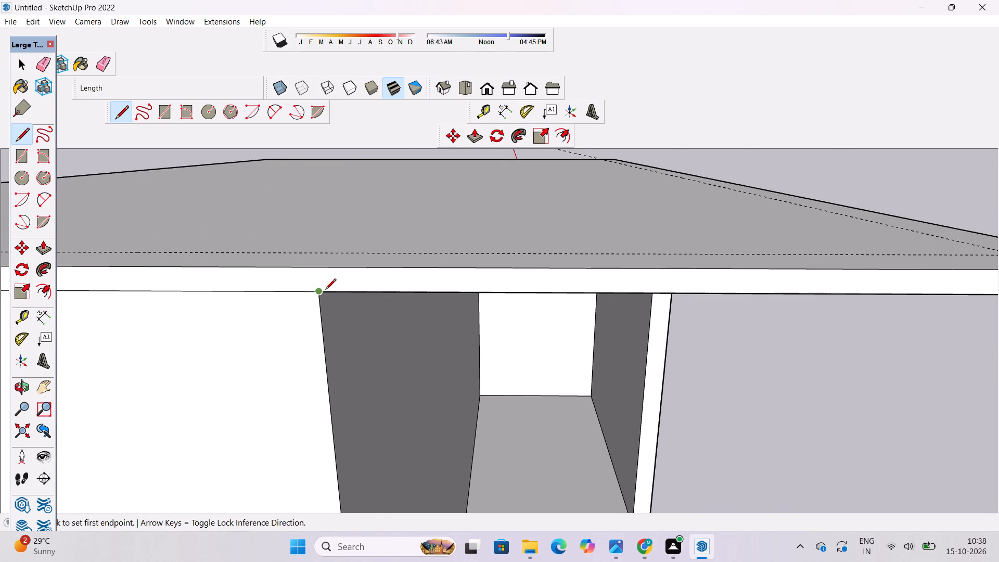
left_click(318, 295)
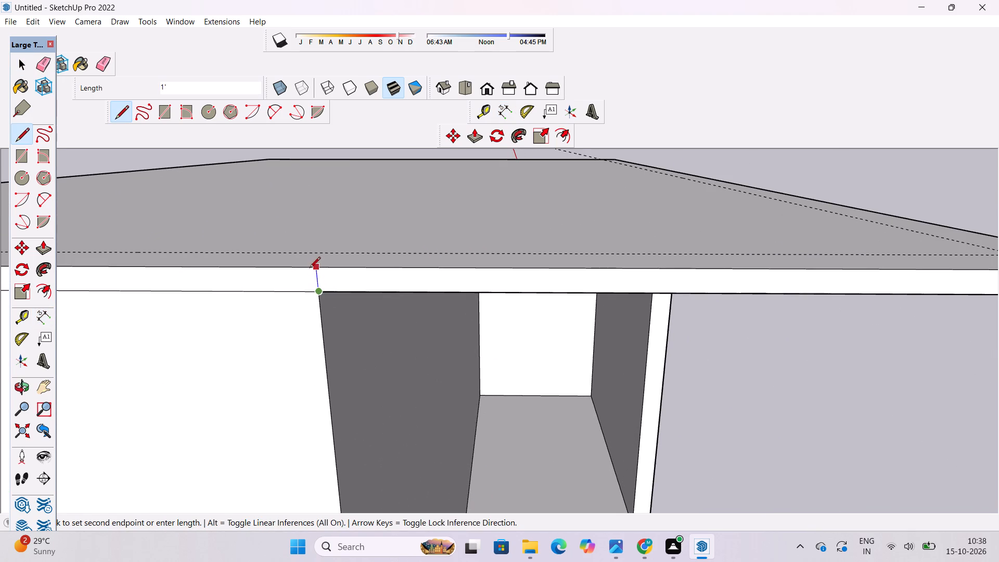
left_click(317, 268)
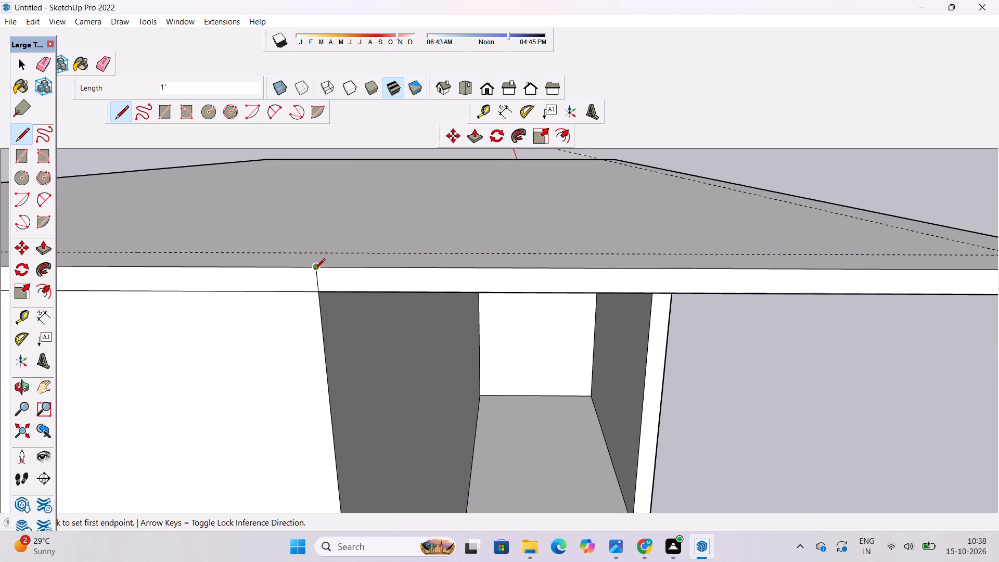
Place a guide parallel to the roof slab's front edge, about 32' 11 11/16" inward, through the top end of the 1' vertical line.
key("o")
left_click_drag(517, 331, 194, 429)
scroll(207, 412, "down", 5)
left_click_drag(225, 411, 344, 445, "shift")
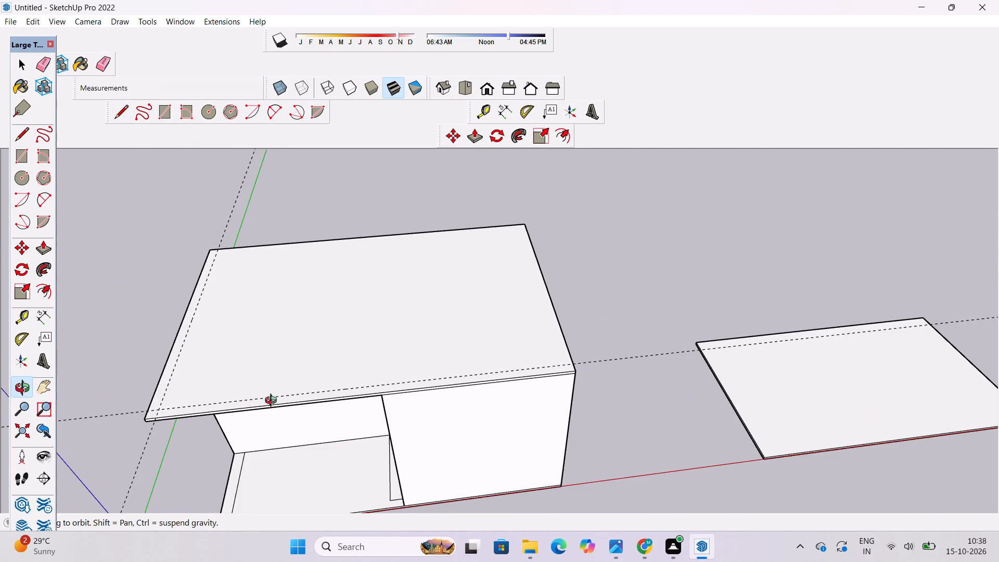
scroll(223, 394, "up", 4)
left_click_drag(191, 397, 376, 326)
left_click_drag(369, 367, 375, 382, "shift")
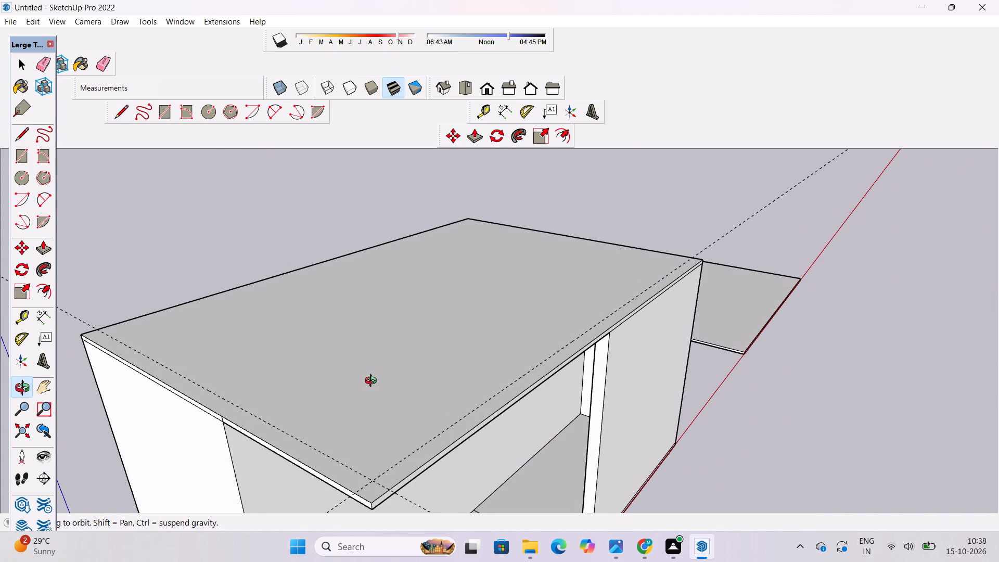
key("t")
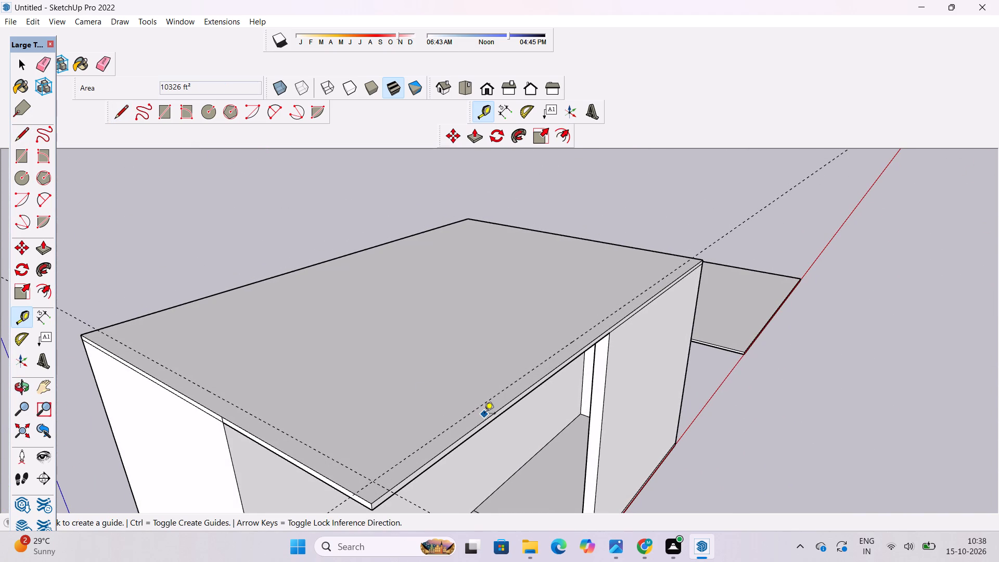
left_click(486, 419)
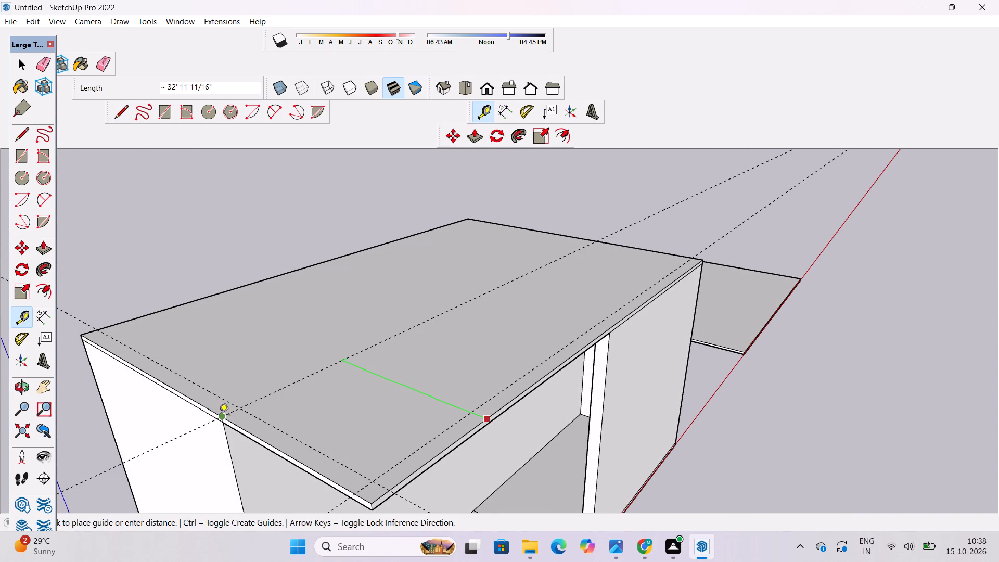
left_click(220, 416)
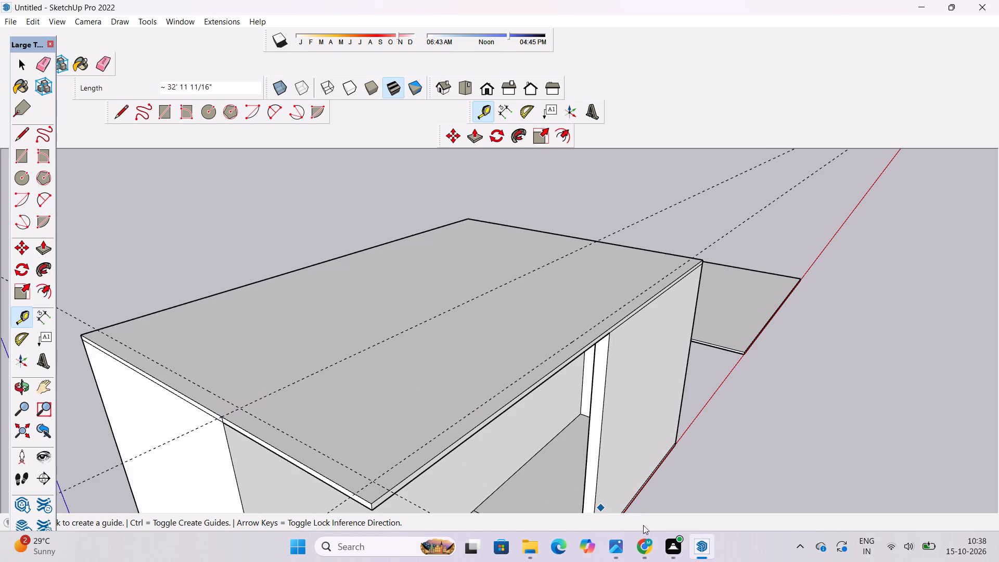
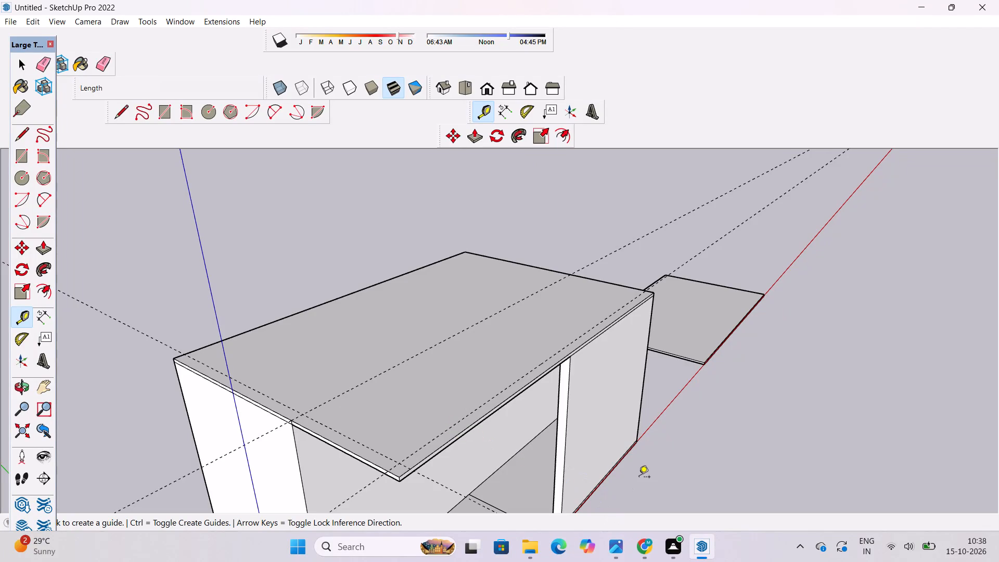
Examine the roof slab, its guides and the open bay from several angles.
key("space")
key("o")
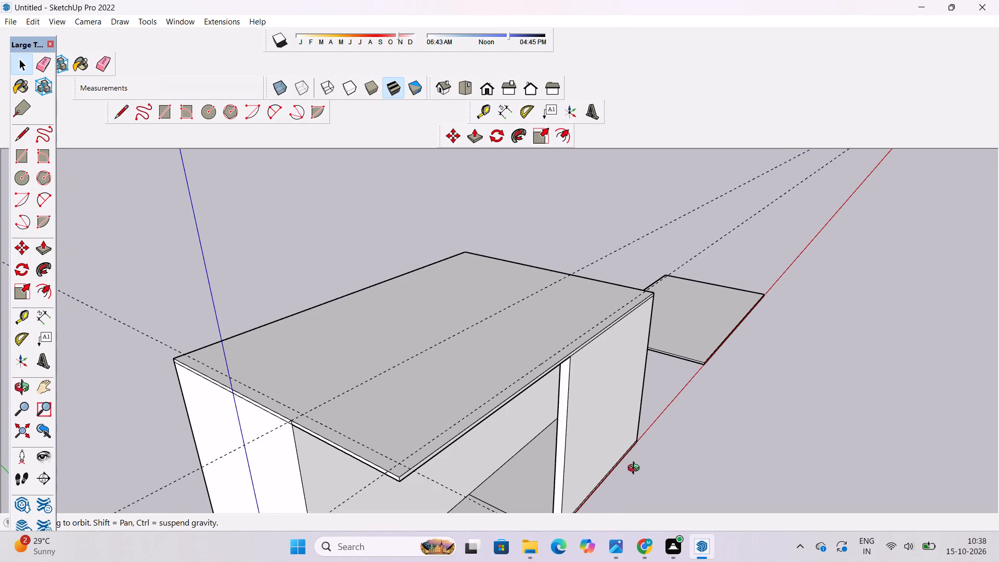
scroll(575, 452, "up", 3)
left_click_drag(547, 450, 528, 442, "shift")
left_click_drag(528, 441, 479, 481)
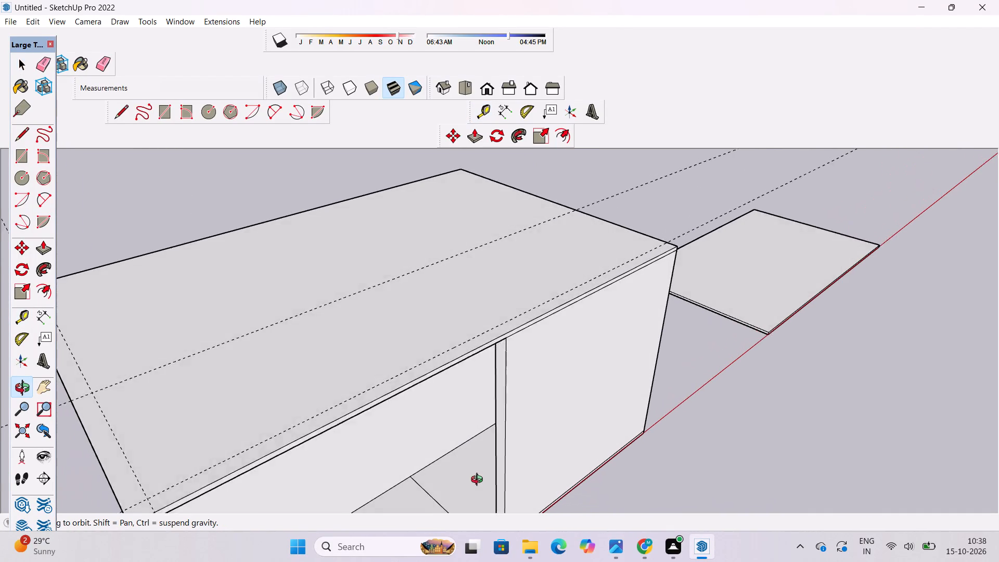
left_click_drag(479, 481, 477, 486)
scroll(475, 481, "down", 4)
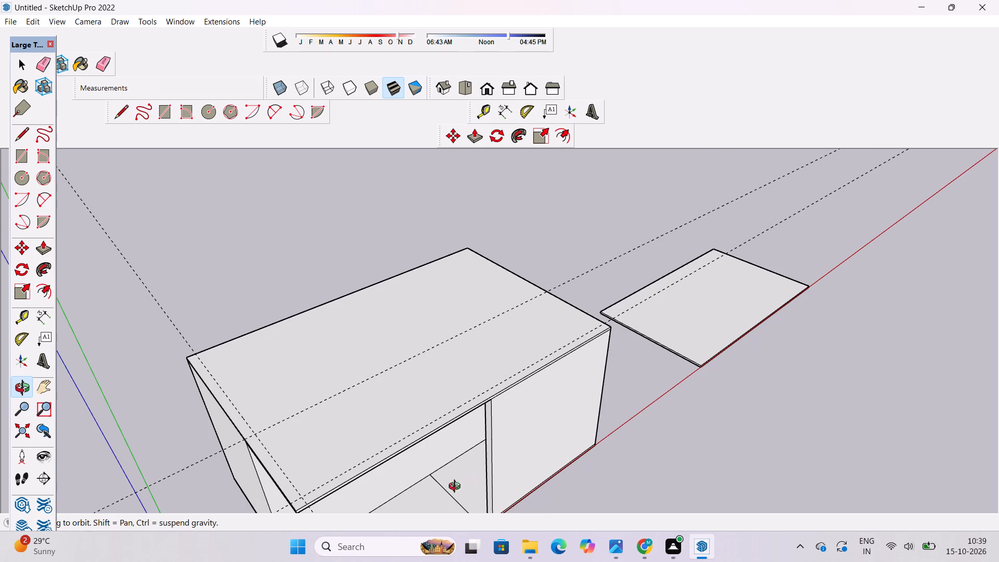
left_click_drag(440, 487, 473, 394, "shift")
left_click_drag(472, 397, 459, 424, "shift")
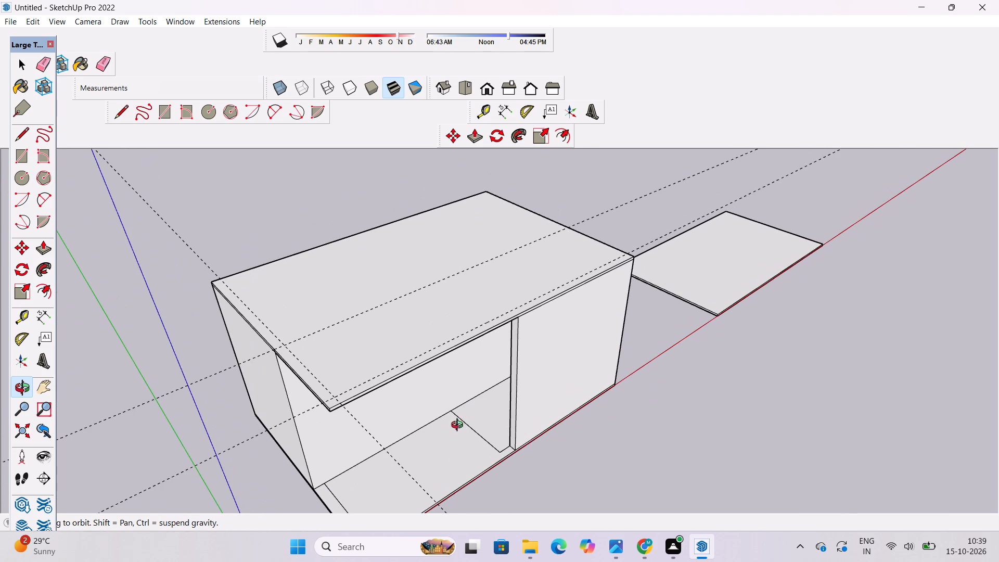
scroll(421, 380, "down", 5)
left_click_drag(396, 349, 396, 363, "shift")
left_click_drag(395, 385, 225, 431)
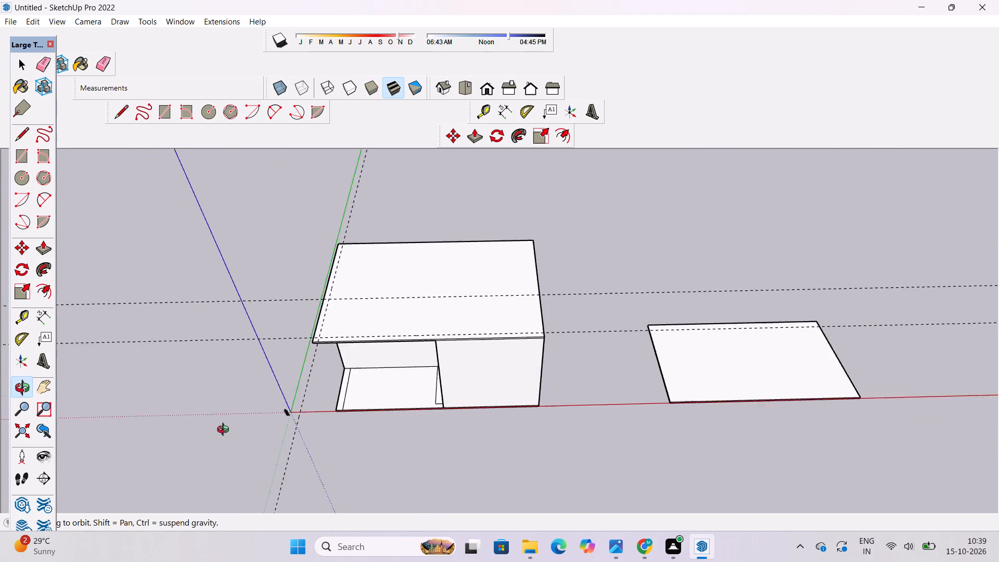
left_click_drag(225, 431, 207, 431)
left_click_drag(382, 347, 326, 392, "shift")
scroll(331, 395, "up", 5)
left_click_drag(332, 397, 337, 406)
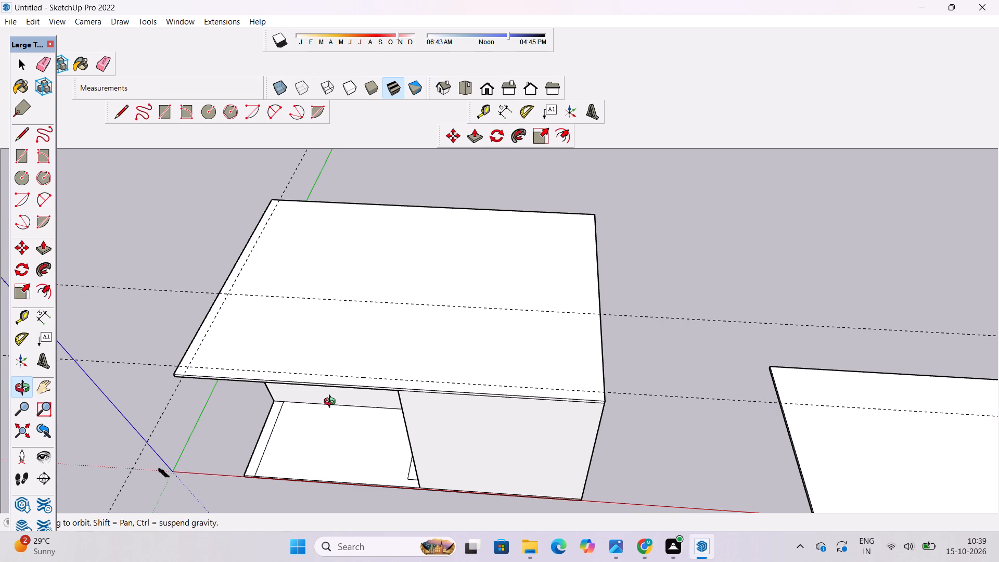
scroll(366, 348, "down", 5)
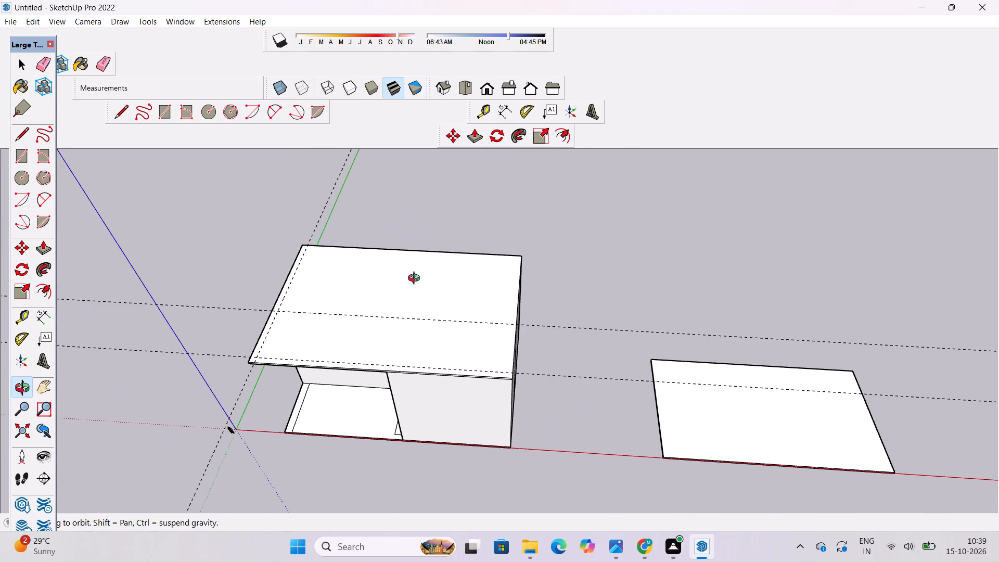
scroll(416, 279, "up", 6)
scroll(416, 279, "down", 4)
left_click_drag(417, 282, 421, 295)
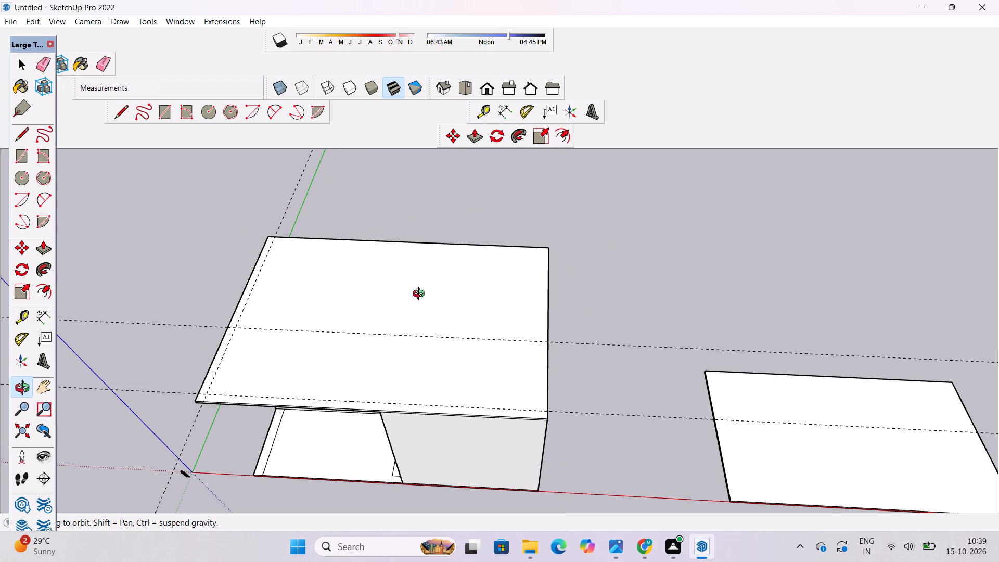
scroll(421, 295, "down", 2)
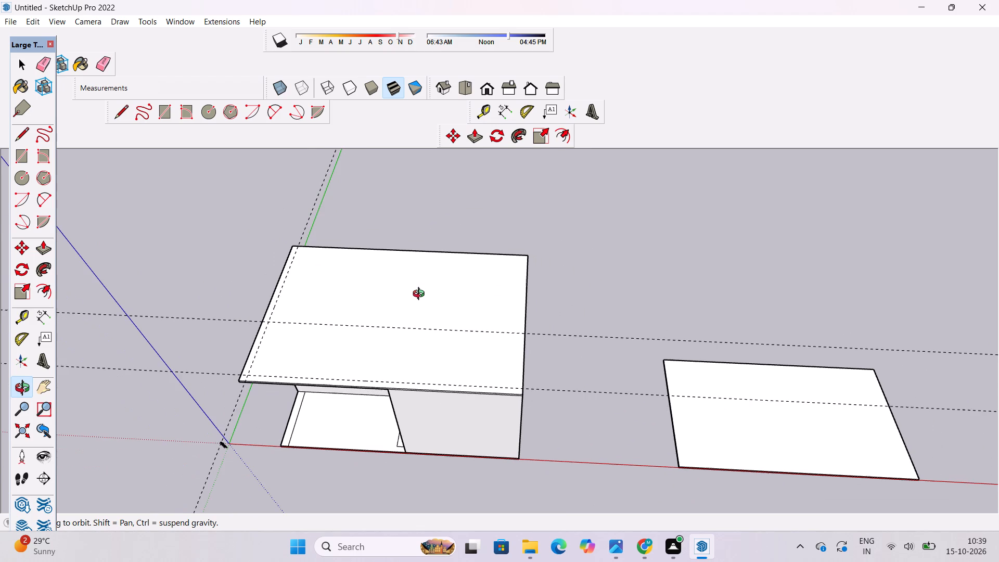
scroll(421, 295, "up", 3)
scroll(421, 295, "down", 4)
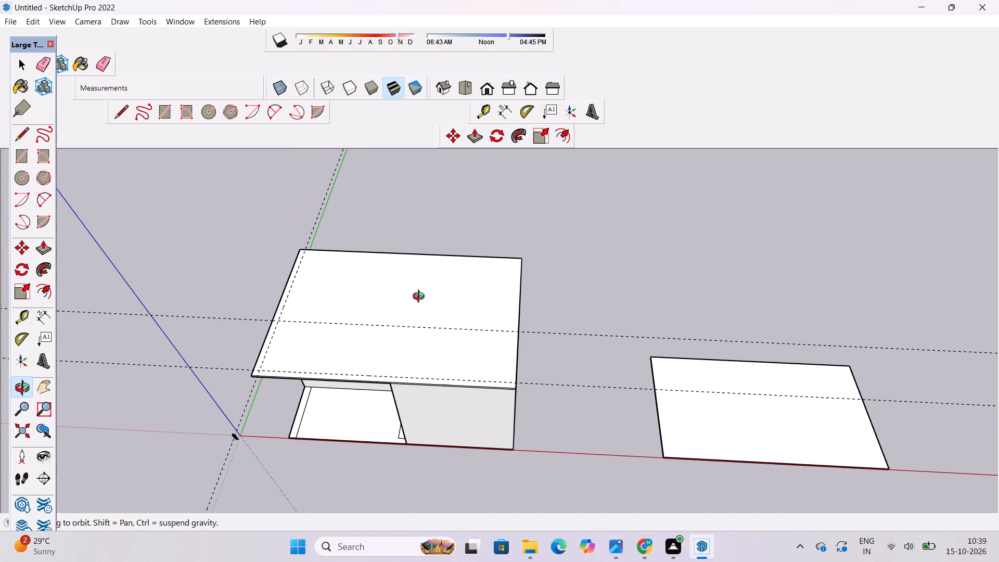
left_click_drag(421, 298, 429, 312)
left_click_drag(458, 365, 454, 337, "shift")
left_click_drag(454, 342, 458, 371, "shift")
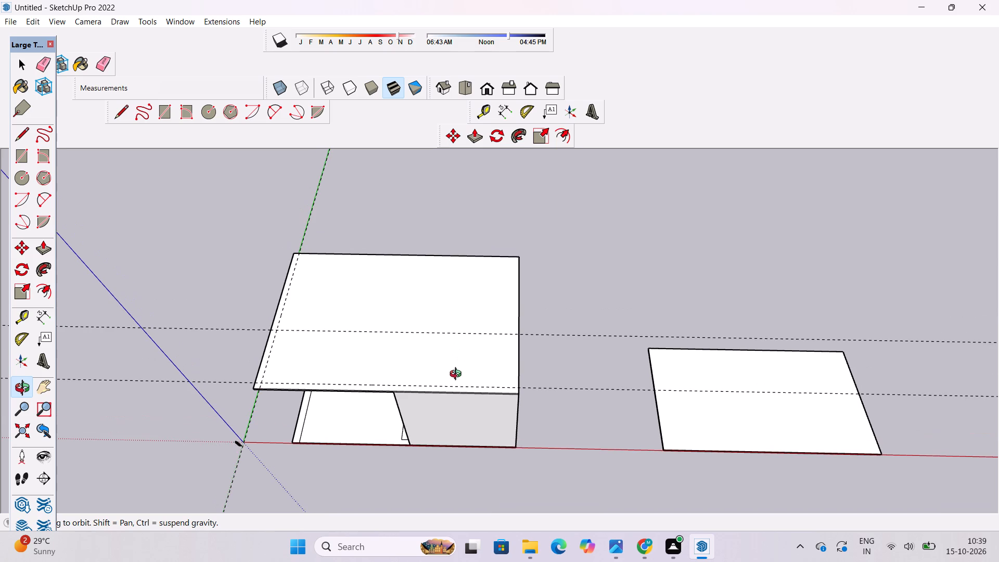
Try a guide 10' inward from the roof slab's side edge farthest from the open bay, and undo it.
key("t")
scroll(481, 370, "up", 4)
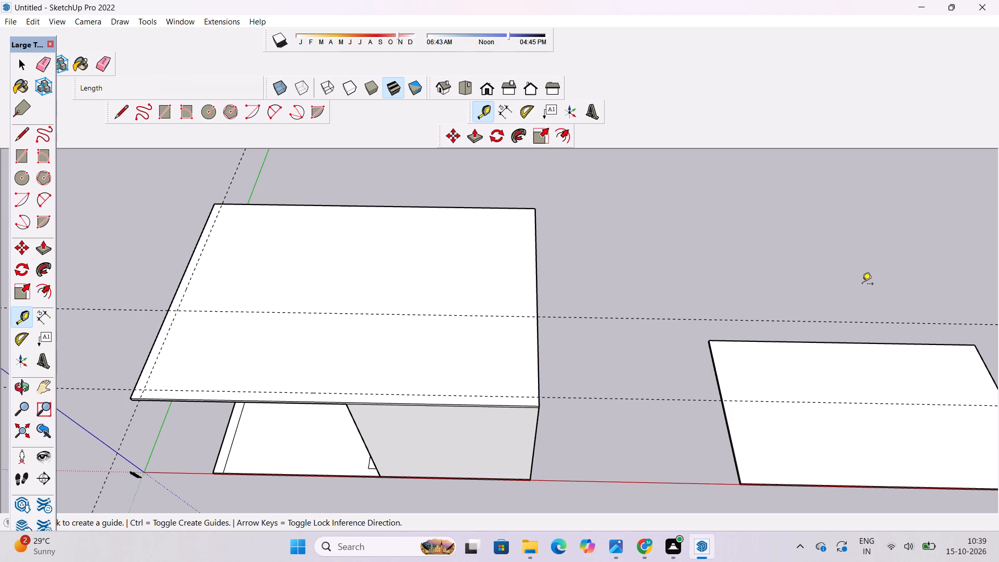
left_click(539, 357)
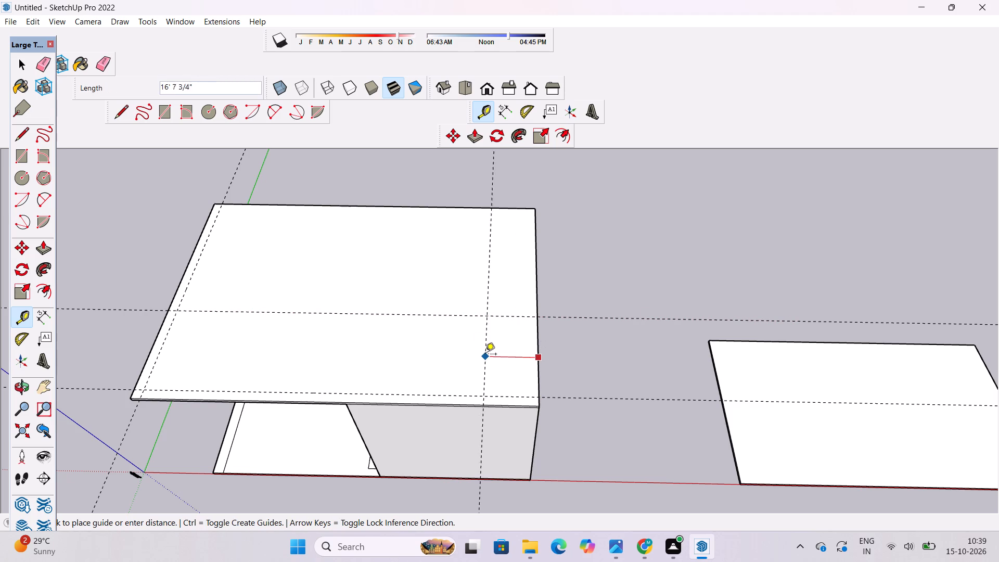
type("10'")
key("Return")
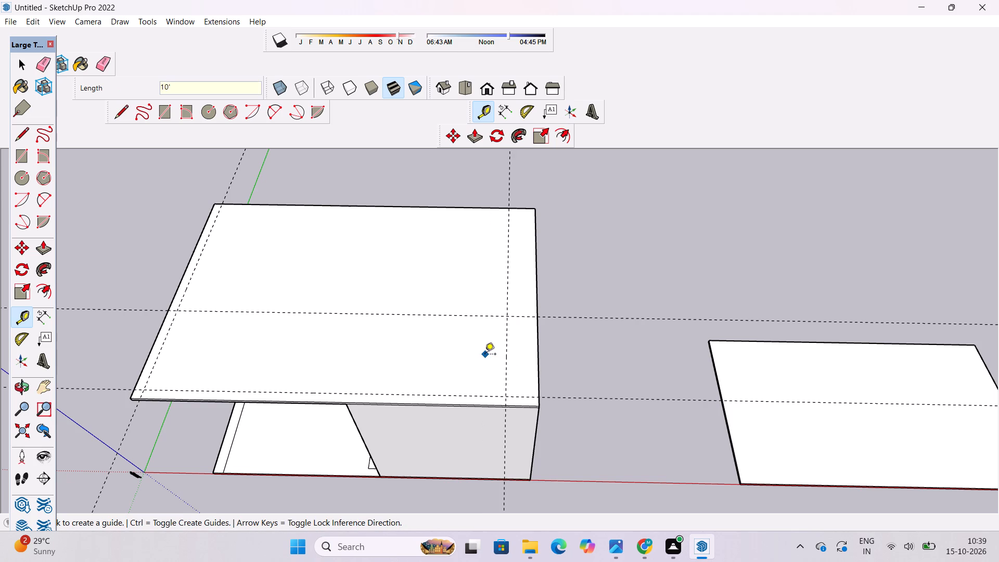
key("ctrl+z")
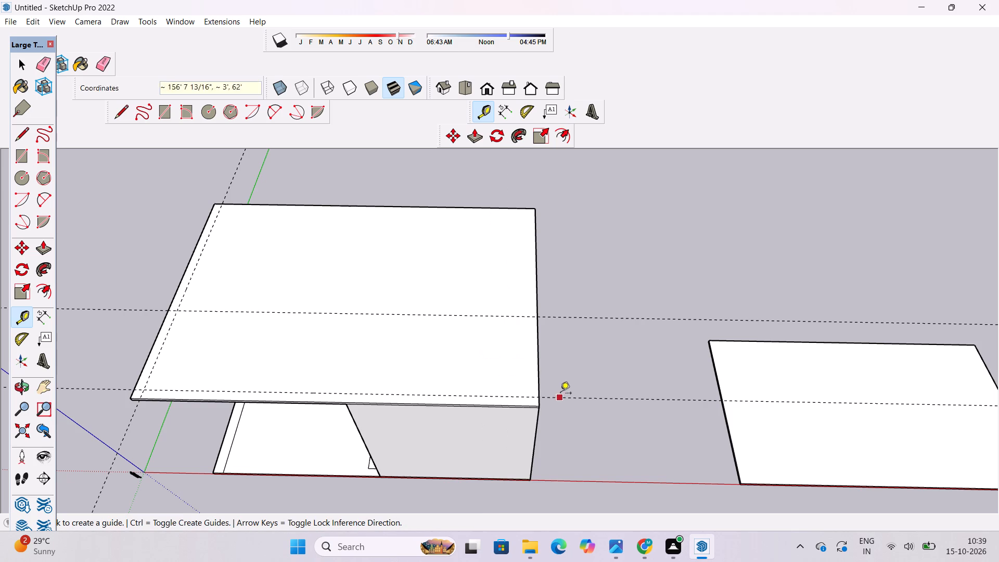
Place a guide 3' inward from the roof slab's side edge farthest from the open bay.
left_click(537, 347)
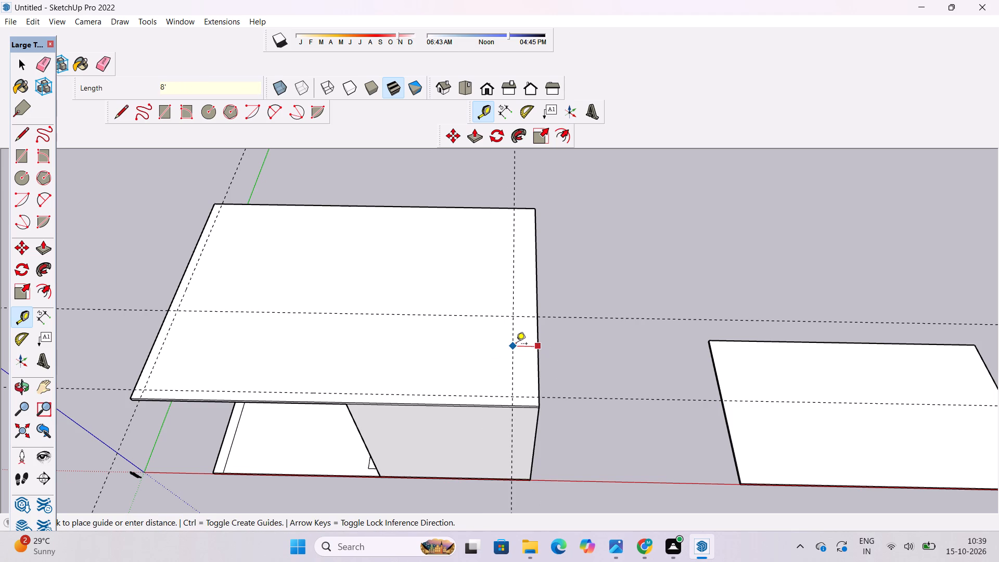
type("3'")
key("Return")
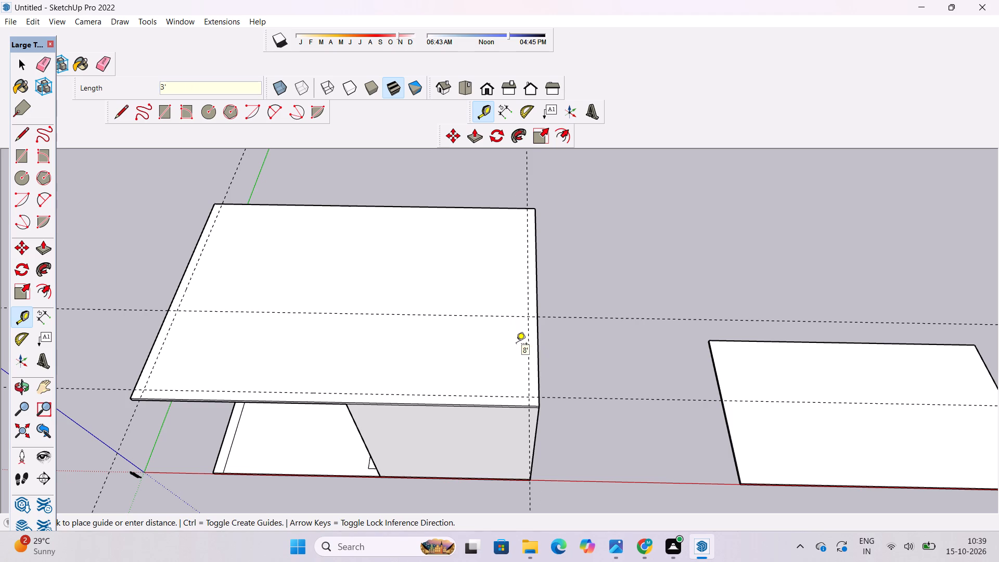
Draw a line across the roof slab from side edge to side edge, along the guide running through the middle of the roof.
key("l")
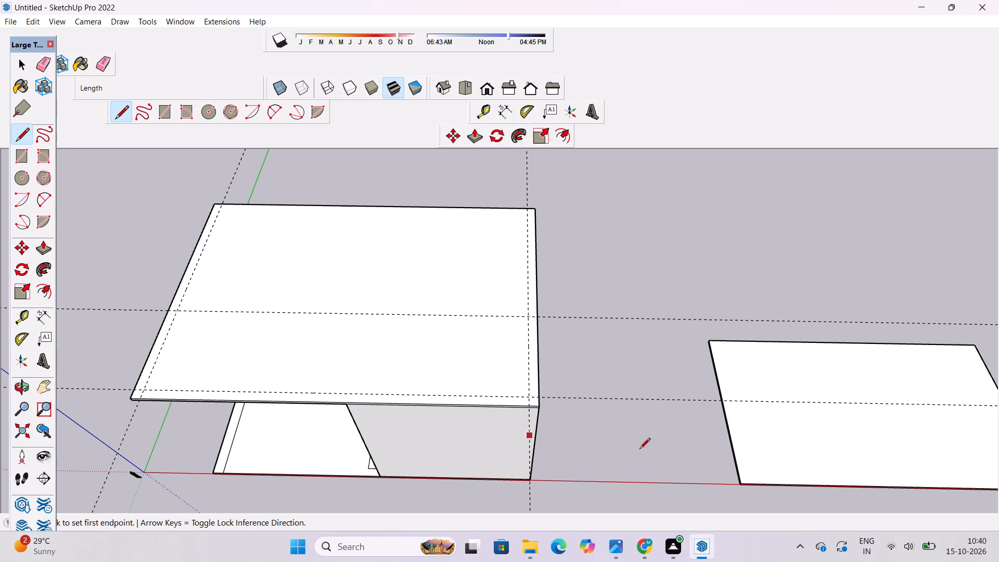
scroll(522, 316, "up", 5)
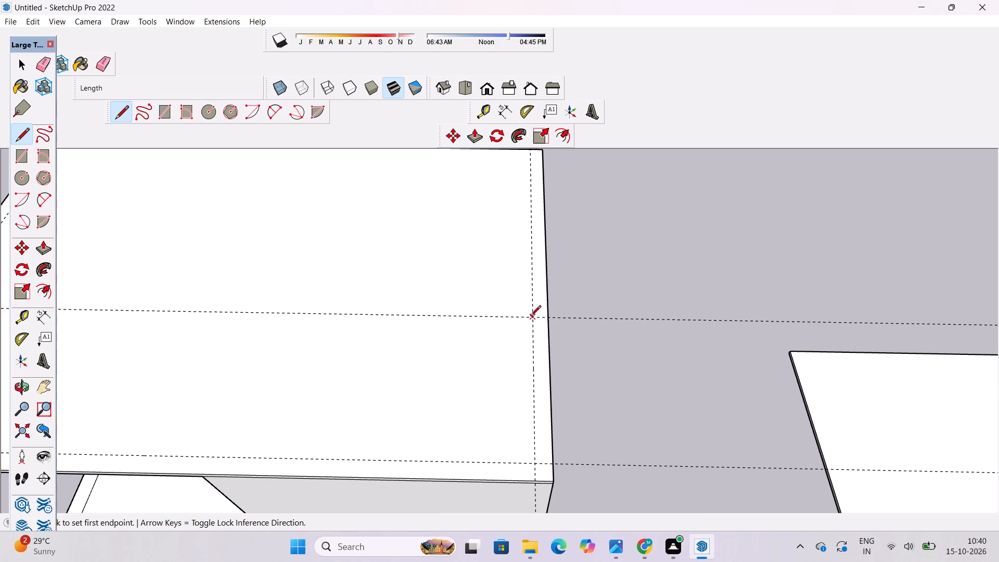
left_click(533, 318)
scroll(533, 318, "down", 10)
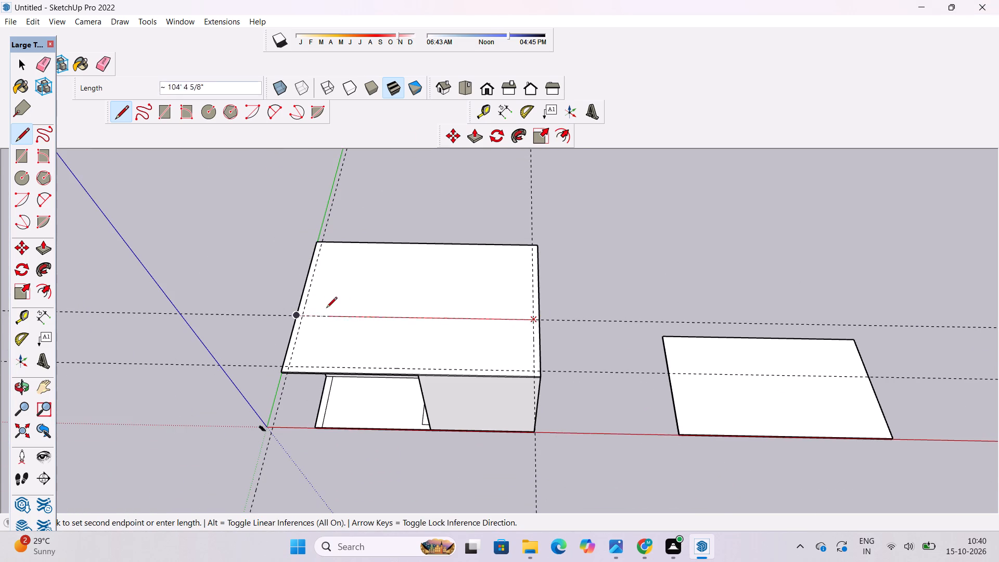
scroll(299, 311, "up", 10)
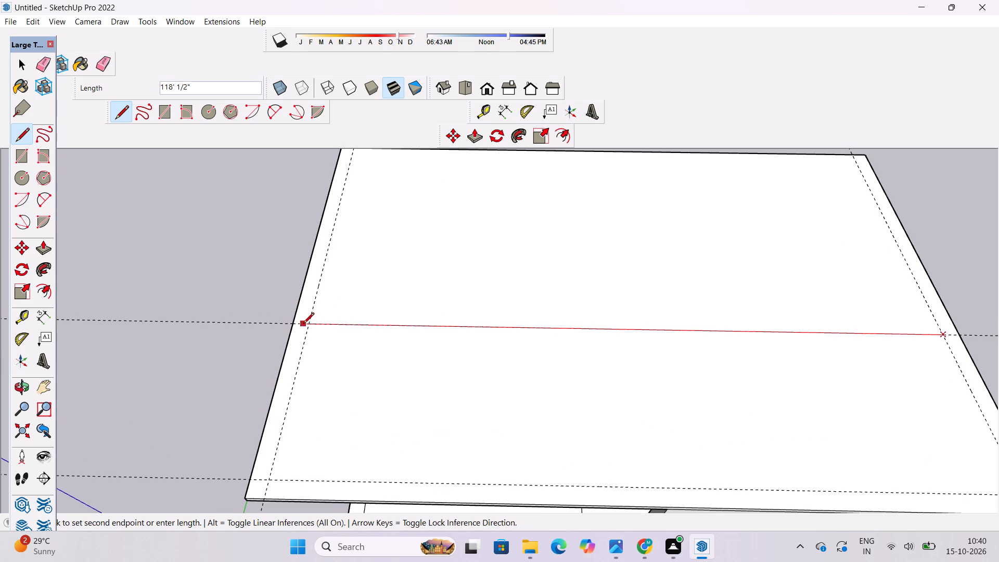
left_click(287, 326)
scroll(216, 323, "down", 10)
scroll(568, 330, "up", 5)
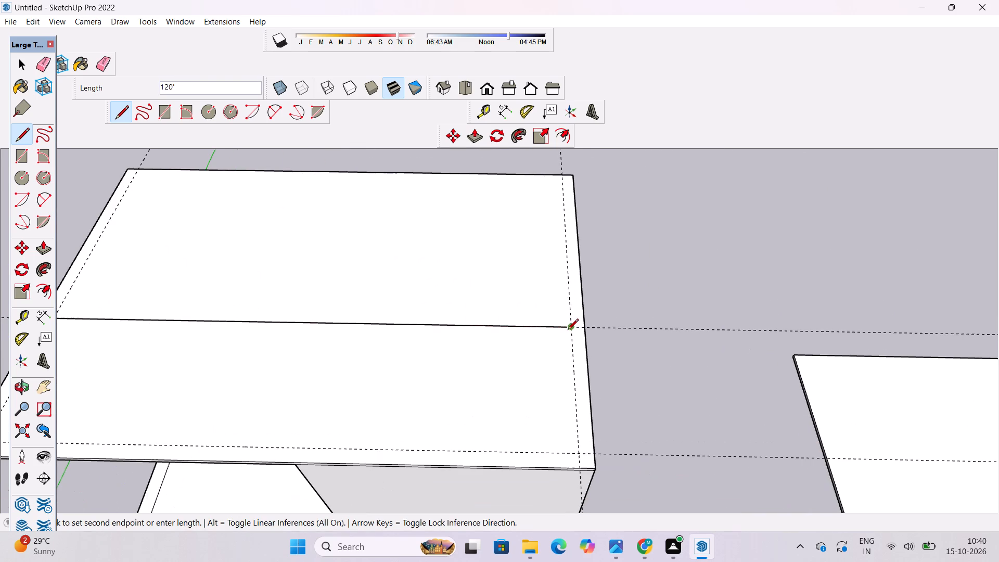
left_click(568, 330)
left_click(583, 329)
scroll(578, 333, "up", 15)
left_click(546, 313)
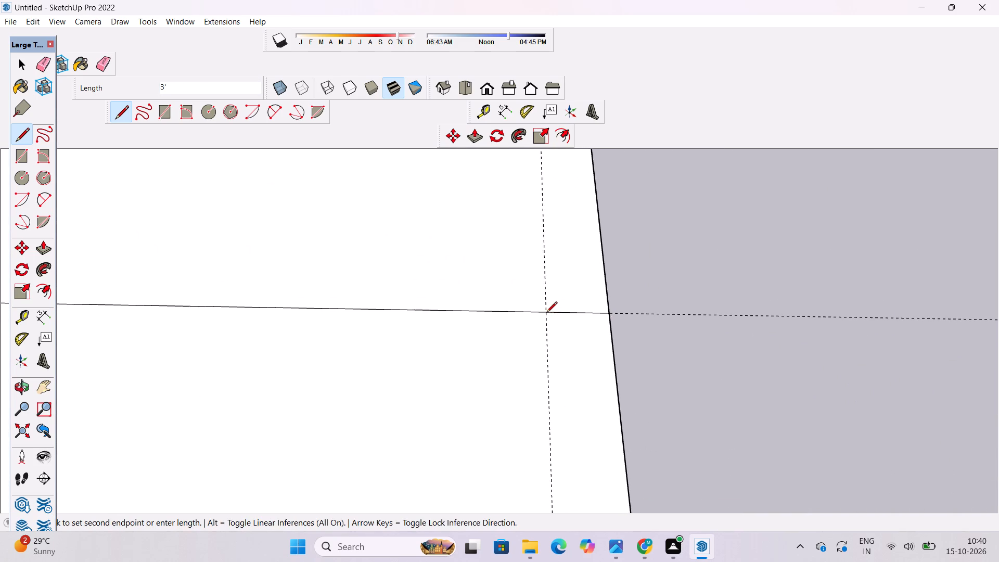
Outline the front roof rectangle along the guides with one long front line and two side lines about 29' 11 11/16" back to the cross line.
scroll(604, 318, "down", 16)
scroll(595, 317, "up", 4)
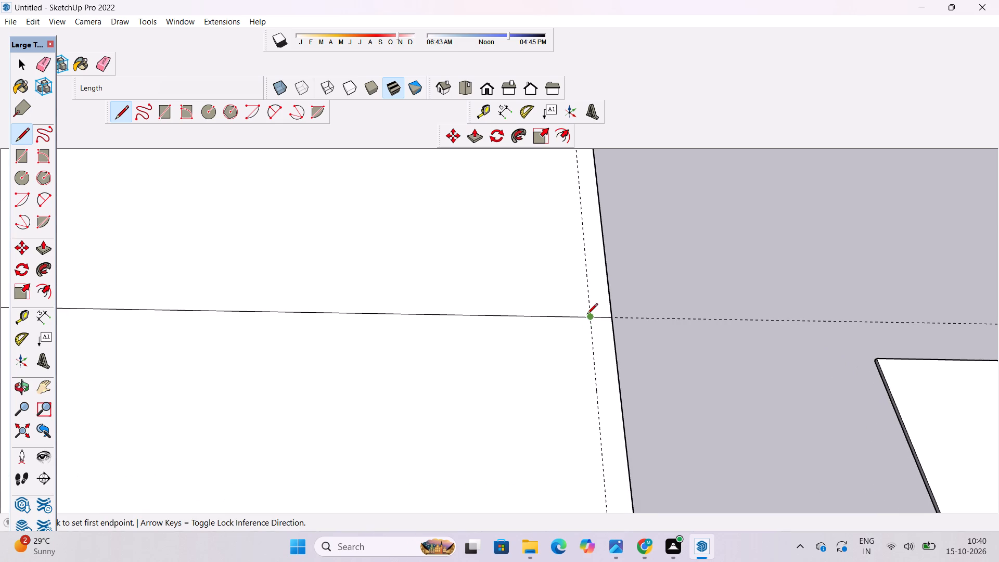
left_click(587, 320)
scroll(587, 312, "down", 11)
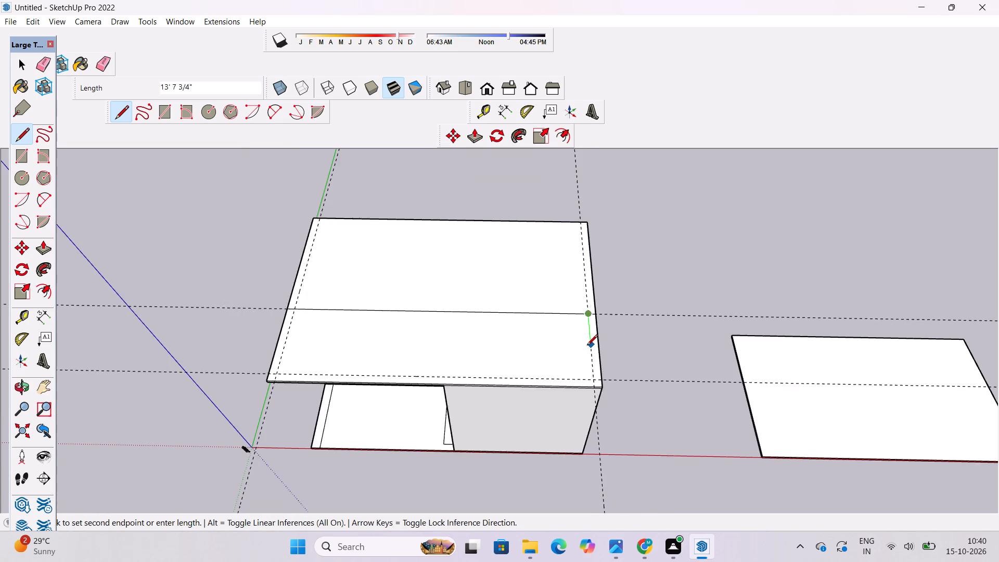
scroll(587, 346, "up", 9)
left_click(605, 437)
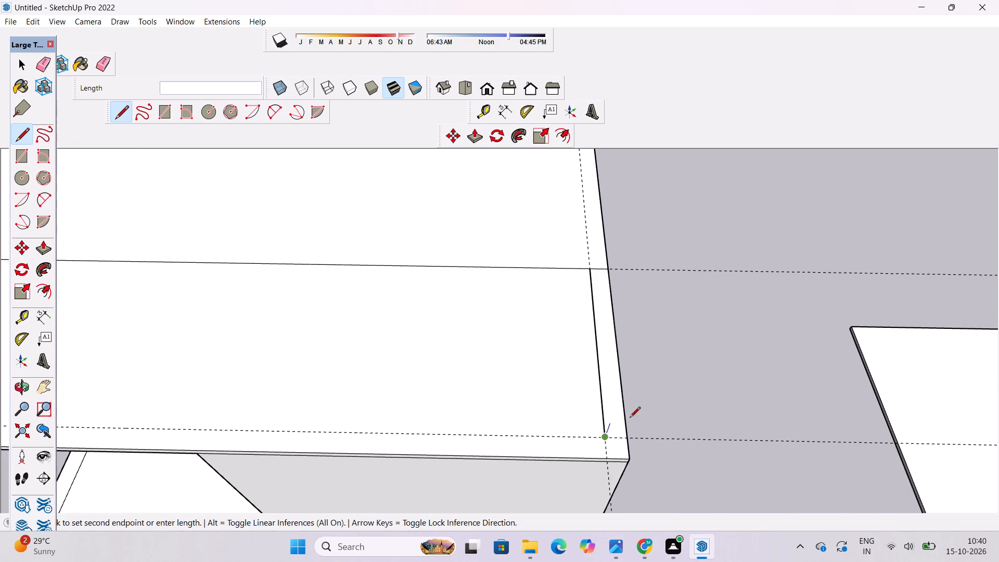
scroll(694, 401, "down", 10)
scroll(509, 407, "up", 6)
scroll(377, 398, "up", 5)
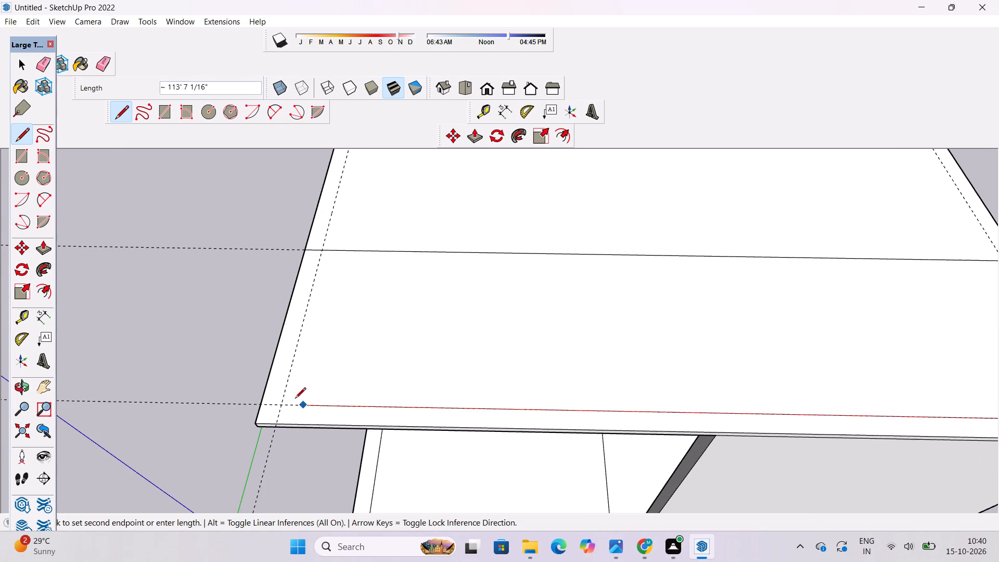
left_click(278, 406)
scroll(278, 406, "down", 5)
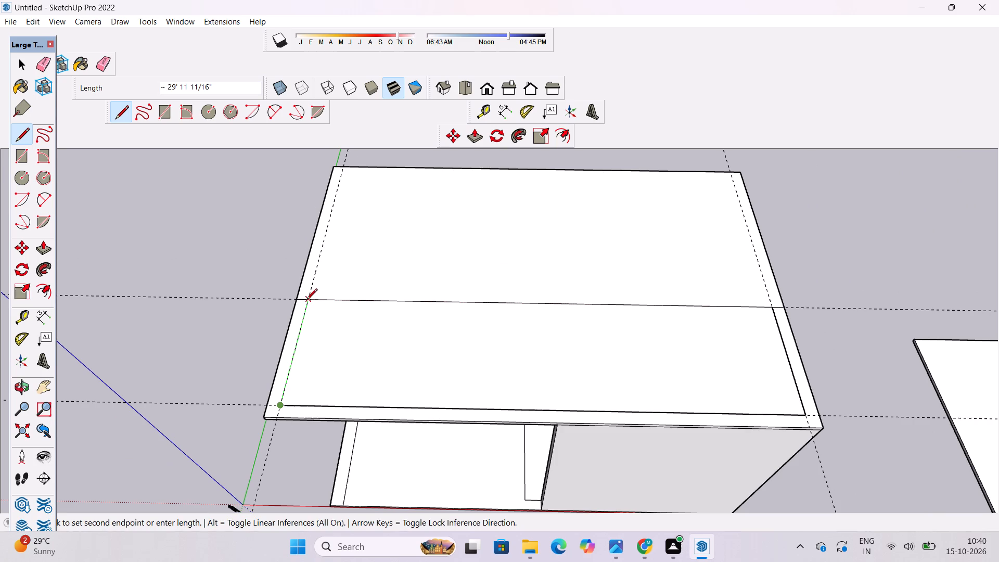
left_click(306, 300)
scroll(306, 308, "down", 6)
key("space")
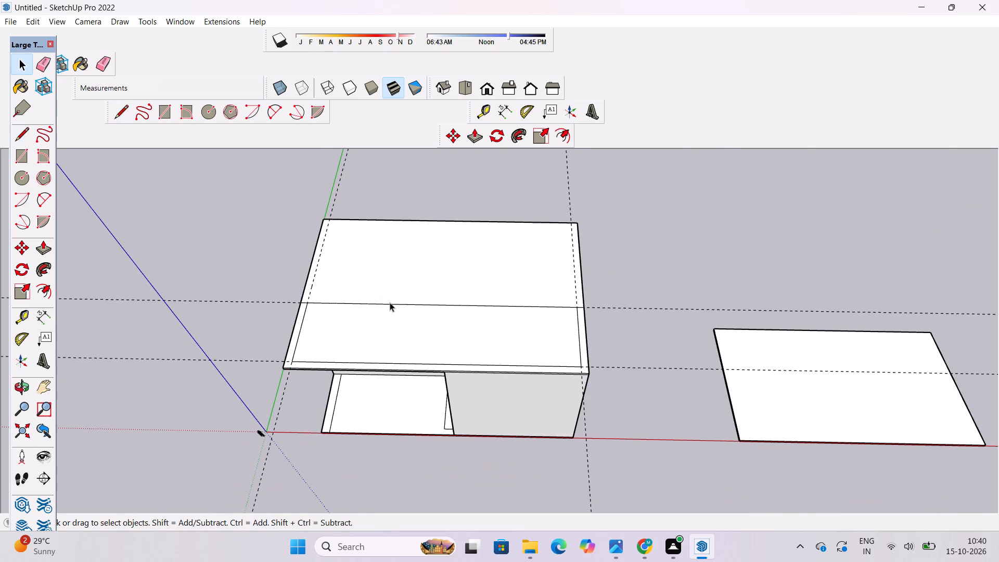
Examine the roof outline, side walls and open bay from angled views.
key("o")
scroll(345, 316, "down", 5)
left_click_drag(265, 375, 466, 405)
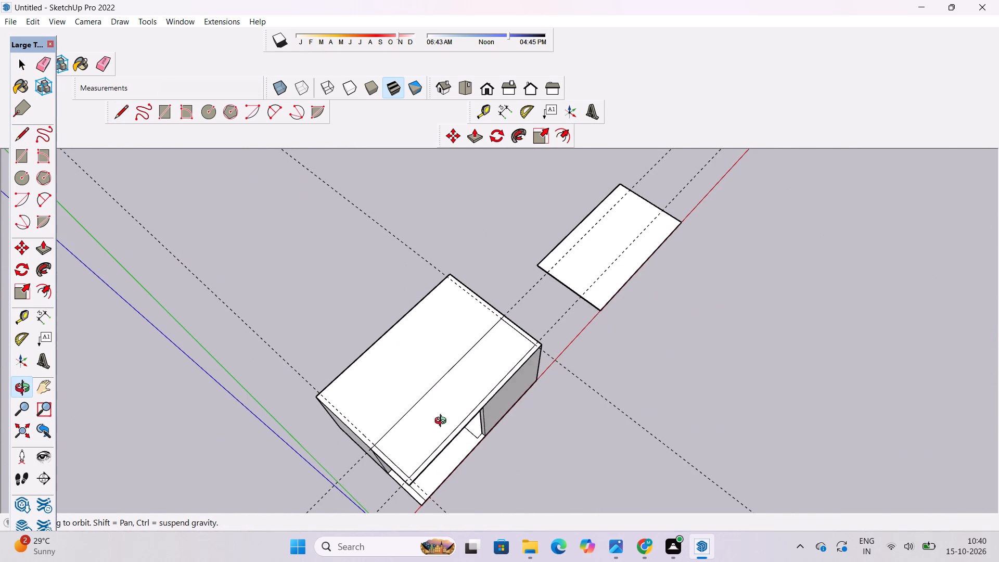
scroll(434, 412, "up", 6)
left_click_drag(386, 386, 386, 335, "shift")
left_click_drag(377, 401, 382, 351)
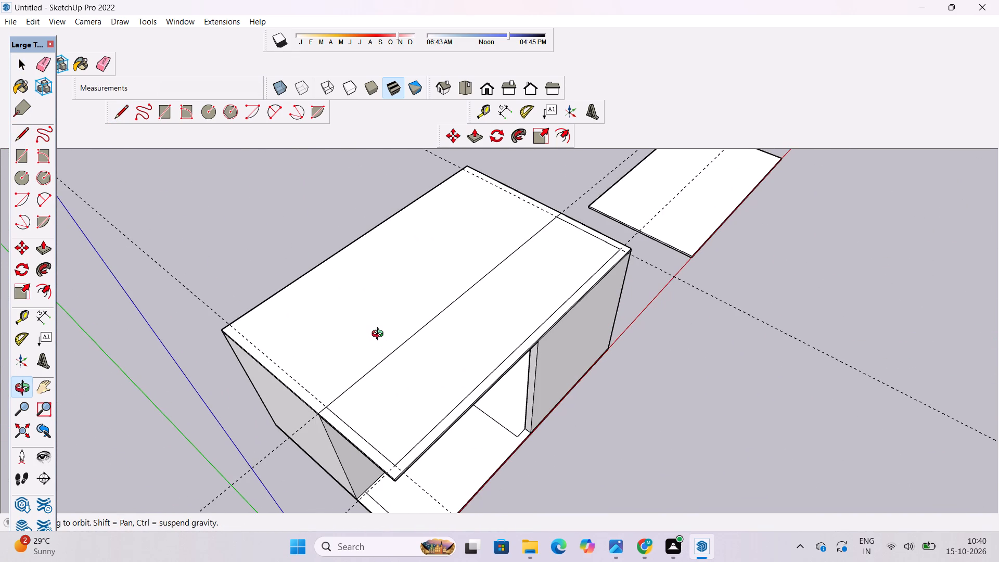
scroll(380, 335, "down", 4)
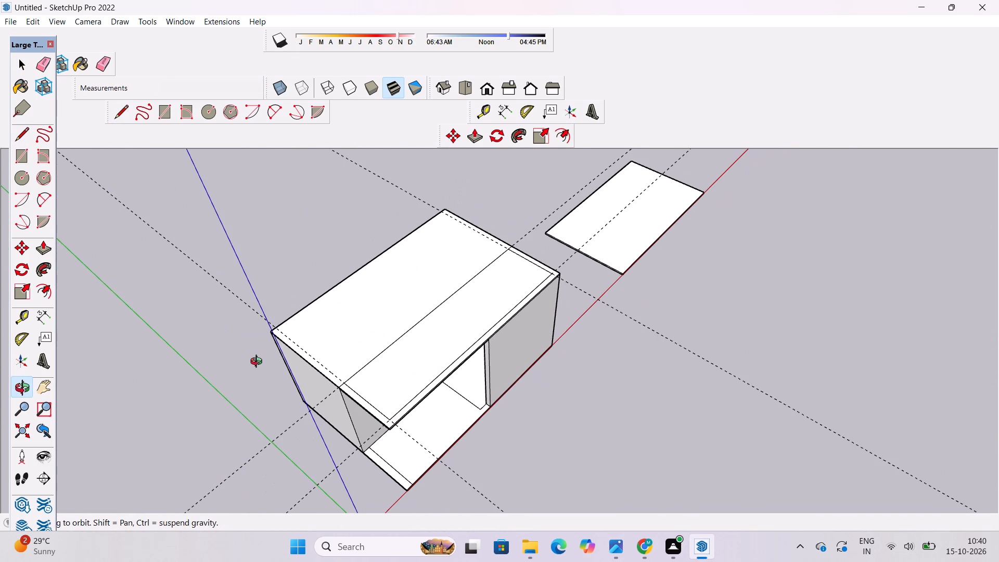
scroll(259, 363, "down", 3)
left_click_drag(283, 411, 302, 374)
scroll(355, 304, "up", 4)
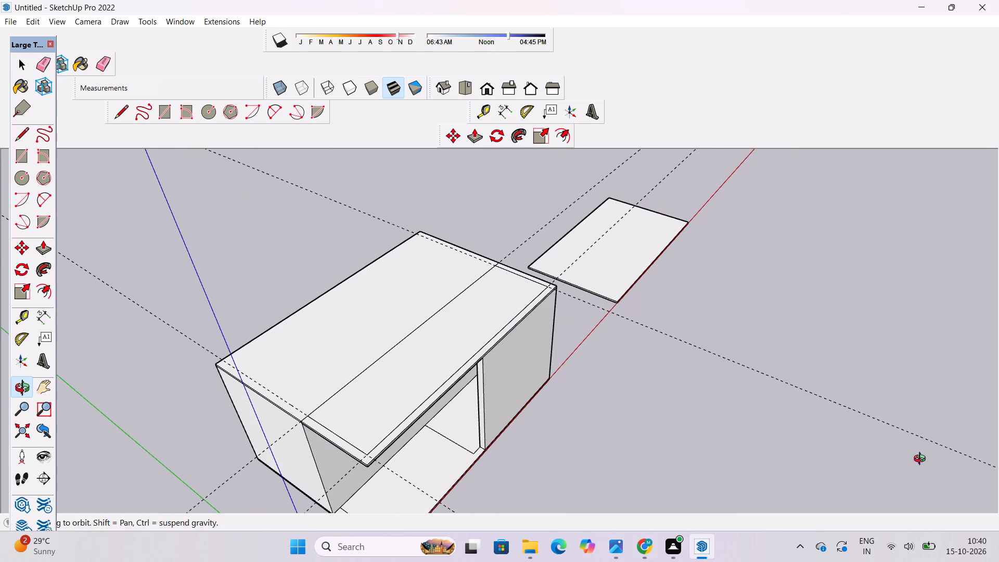
scroll(897, 520, "up", 3)
Examine the roof slab, its front outline, the side walls and the open bay from several angles.
scroll(254, 372, "down", 2)
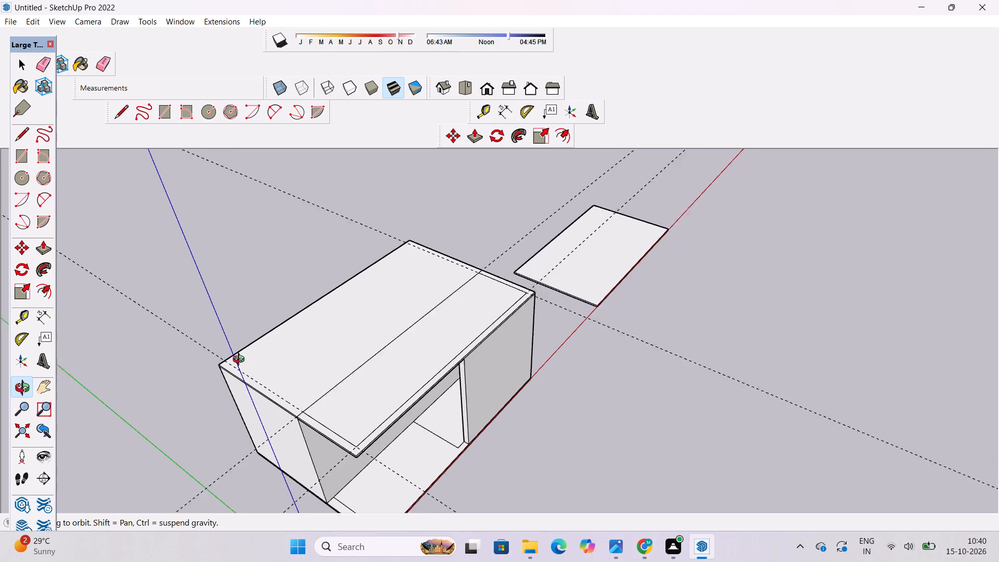
scroll(241, 361, "down", 4)
scroll(263, 397, "up", 6)
left_click_drag(247, 420, 256, 393)
scroll(357, 376, "up", 6)
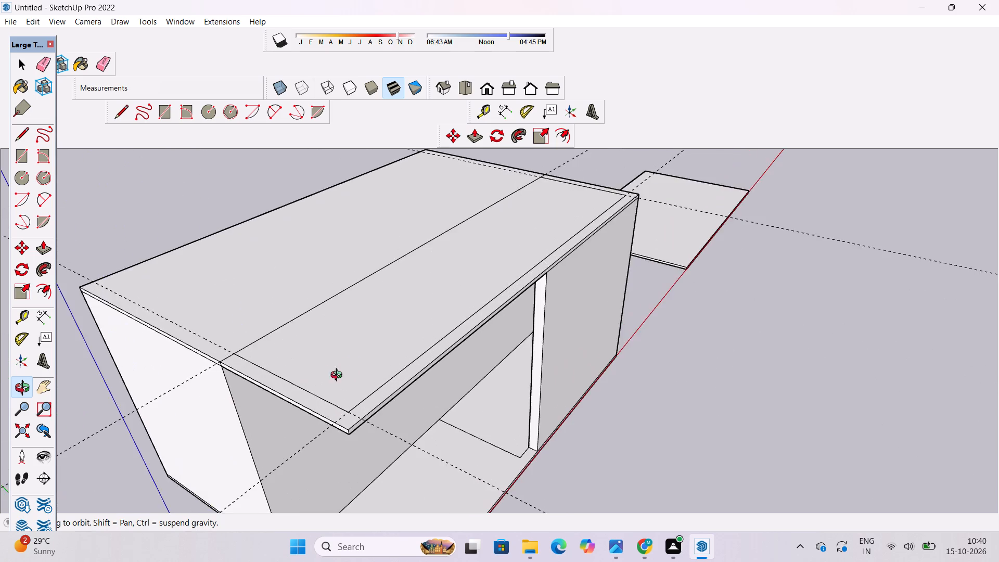
scroll(314, 374, "down", 7)
left_click_drag(393, 356, 365, 426)
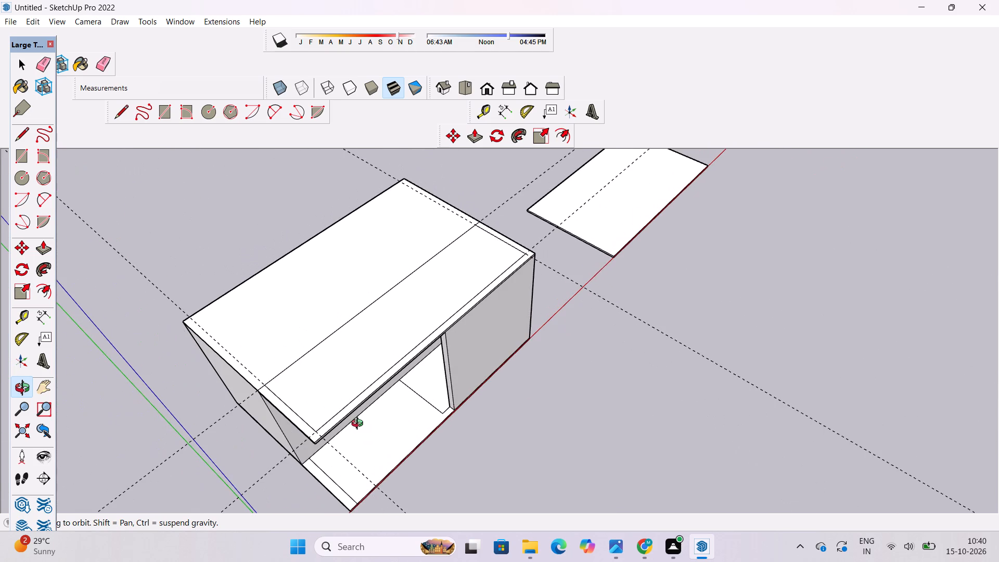
scroll(360, 425, "down", 2)
left_click_drag(334, 434, 330, 414, "shift")
left_click_drag(330, 413, 332, 423)
left_click_drag(331, 432, 330, 471)
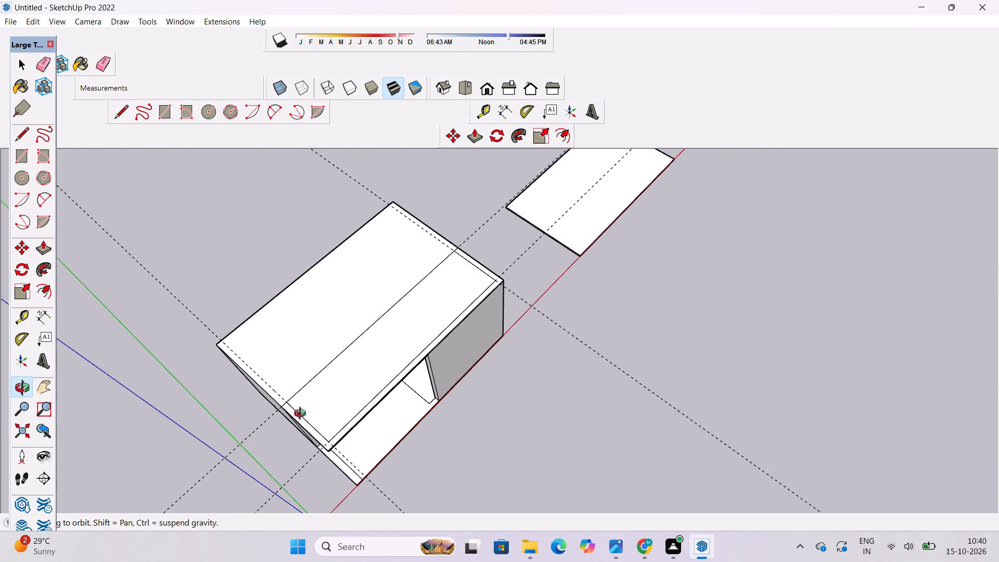
scroll(286, 399, "up", 5)
left_click_drag(283, 399, 291, 427, "shift")
left_click_drag(287, 439, 281, 395)
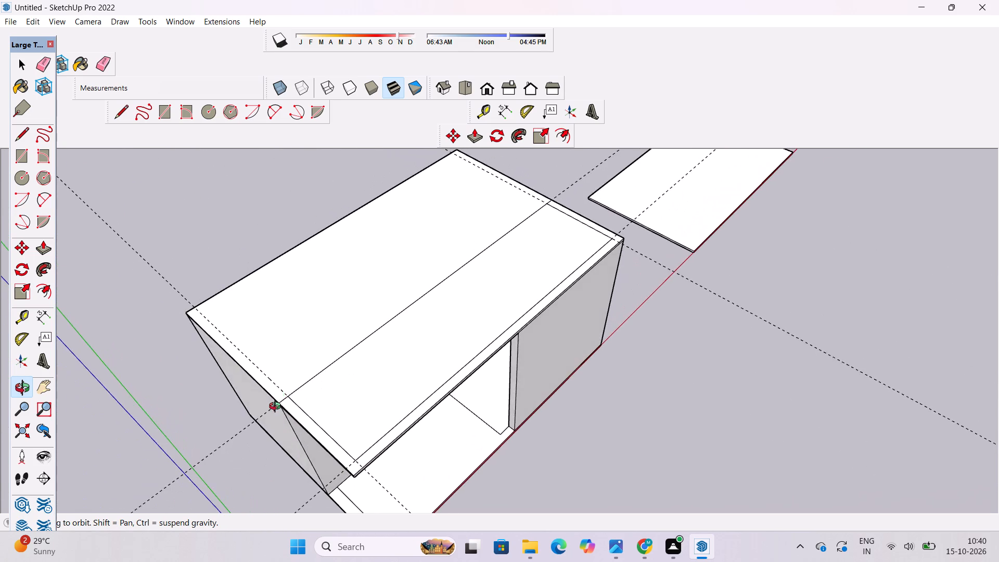
scroll(277, 407, "up", 9)
scroll(302, 410, "down", 11)
left_click_drag(300, 413, 296, 448, "shift")
left_click_drag(296, 448, 300, 389, "shift")
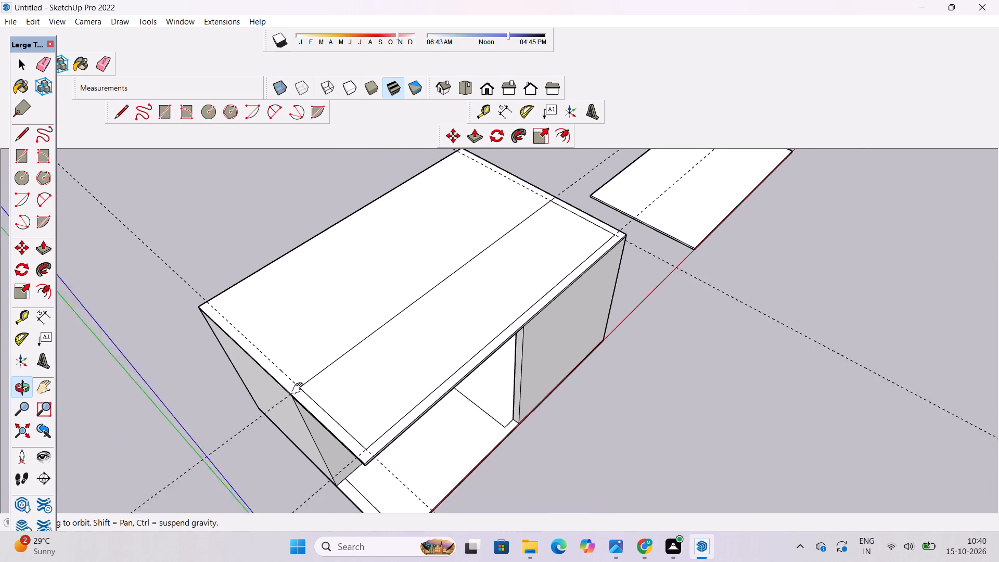
left_click_drag(300, 389, 294, 387, "shift")
scroll(301, 378, "down", 5)
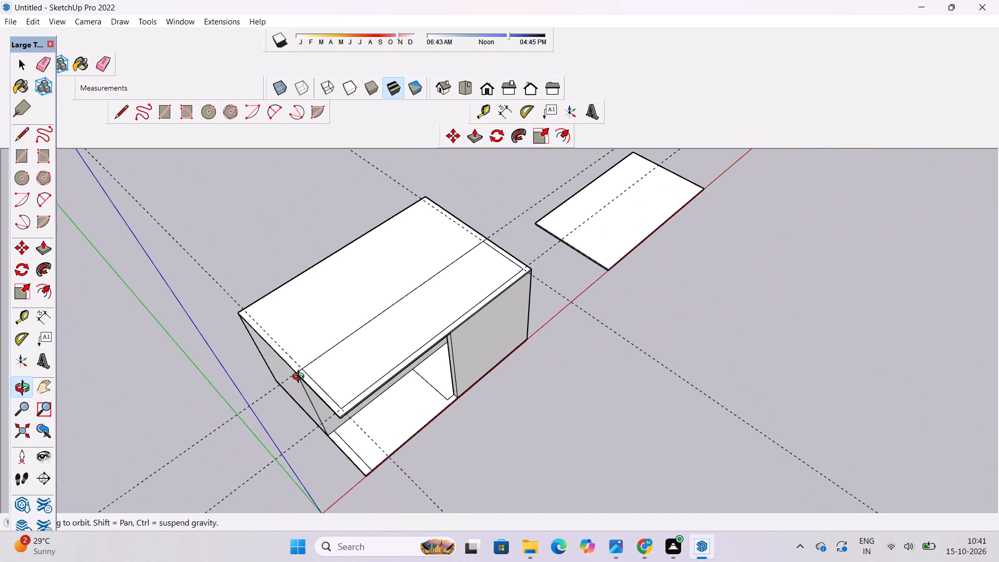
left_click_drag(299, 378, 300, 412, "shift")
left_click_drag(276, 424, 312, 386)
left_click_drag(276, 426, 281, 381, "shift")
scroll(330, 338, "up", 2, "shift")
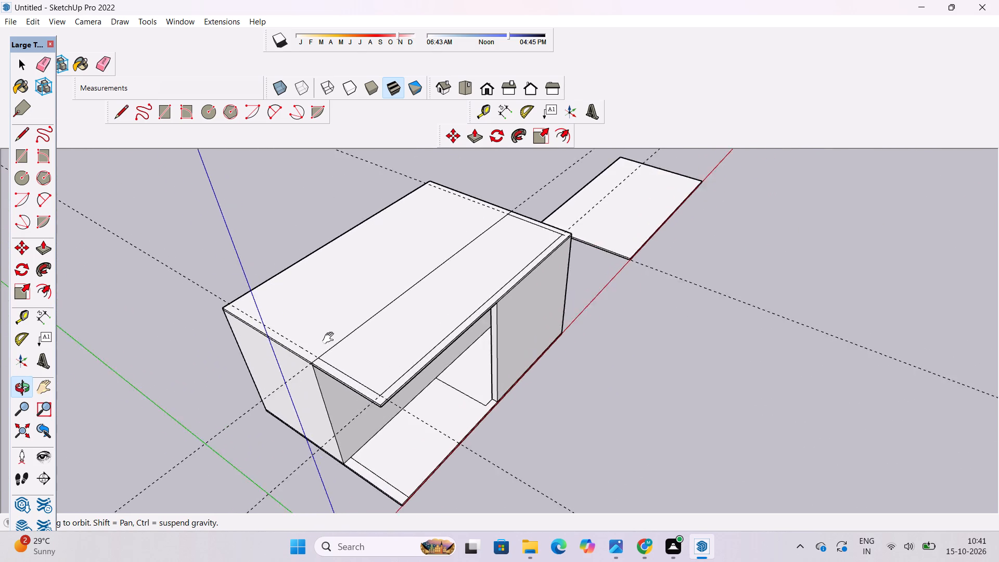
scroll(330, 338, "up", 4, "shift")
scroll(330, 338, "down", 5, "shift")
left_click_drag(327, 341, 304, 357, "shift")
left_click_drag(303, 362, 270, 430)
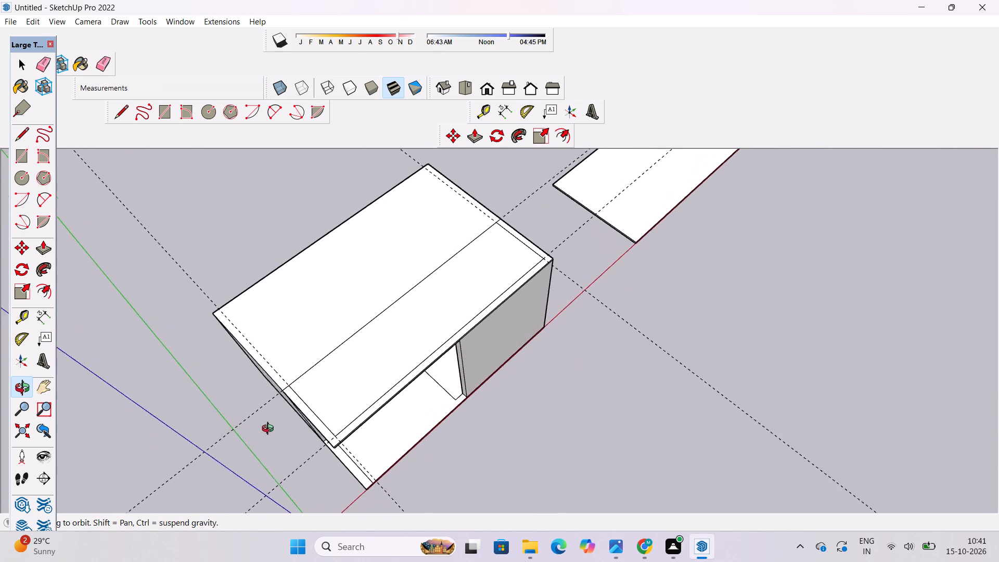
left_click_drag(270, 430, 288, 385)
scroll(295, 371, "up", 4, "shift")
scroll(295, 371, "down", 5, "shift")
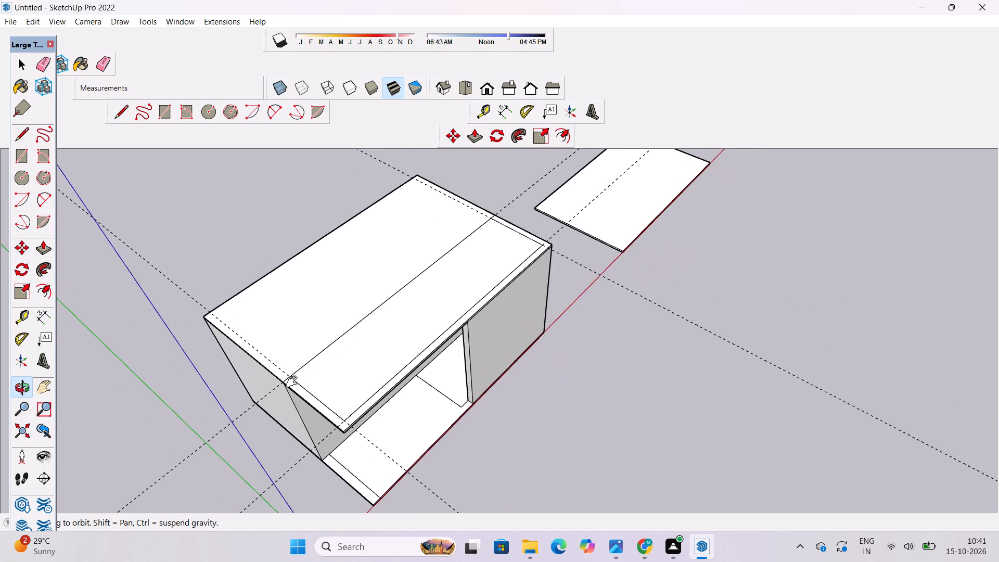
left_click_drag(293, 415, 302, 372, "shift")
left_click_drag(291, 398, 355, 348, "shift")
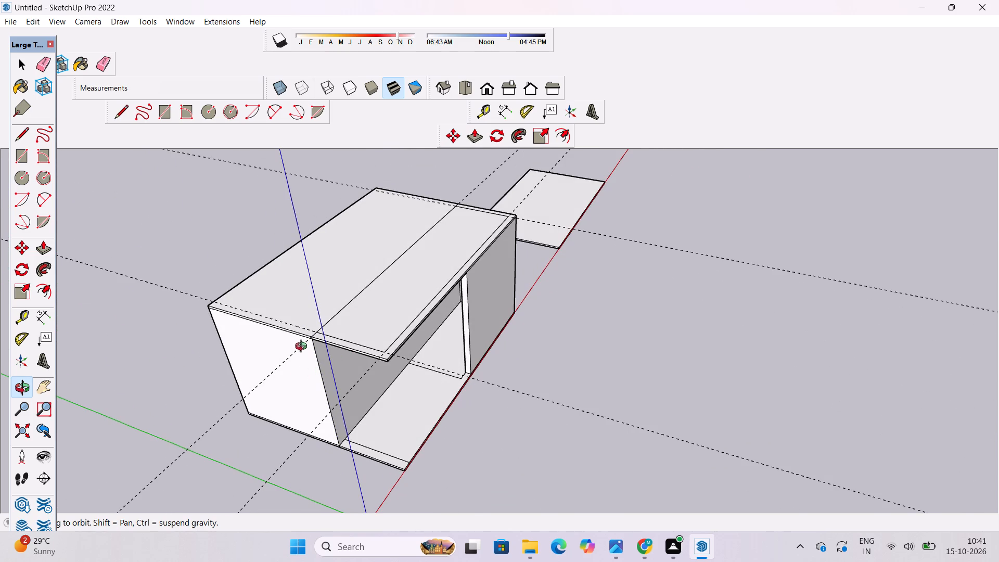
scroll(310, 335, "up", 9)
scroll(317, 325, "down", 4)
left_click_drag(339, 313, 338, 334, "shift")
left_click_drag(338, 335, 330, 353)
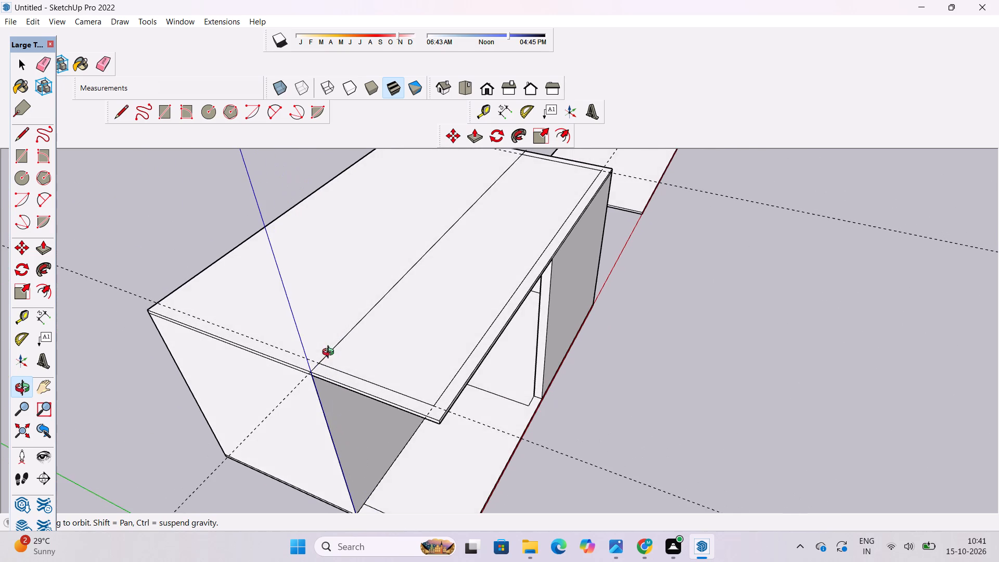
scroll(299, 366, "up", 4)
left_click_drag(299, 360, 304, 373, "shift")
scroll(303, 369, "up", 3)
left_click_drag(308, 362, 309, 372, "shift")
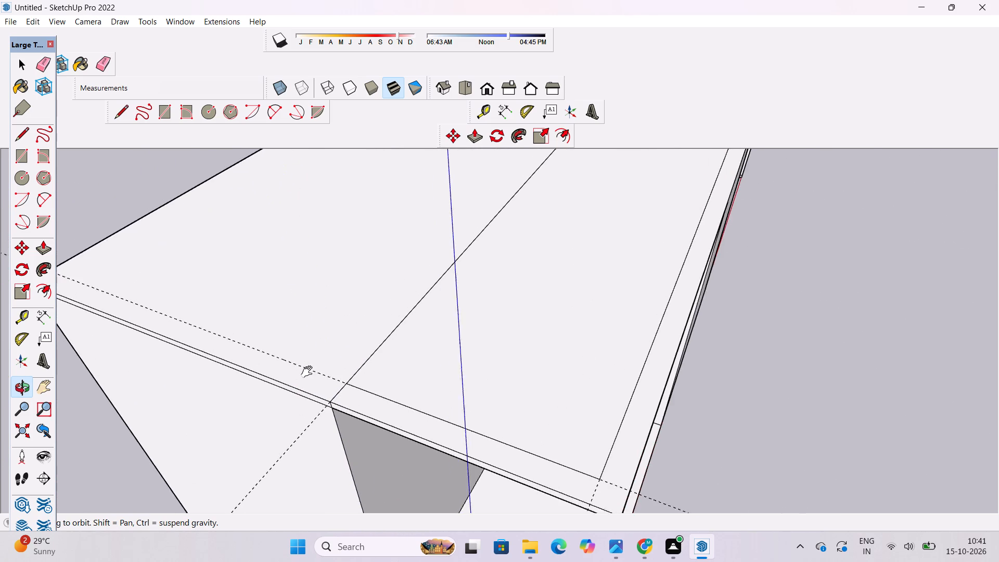
left_click_drag(309, 372, 309, 376, "shift")
scroll(309, 370, "down", 5, "shift")
left_click(327, 367, "shift")
left_click_drag(388, 341, 322, 368, "shift")
left_click_drag(318, 371, 271, 393, "shift")
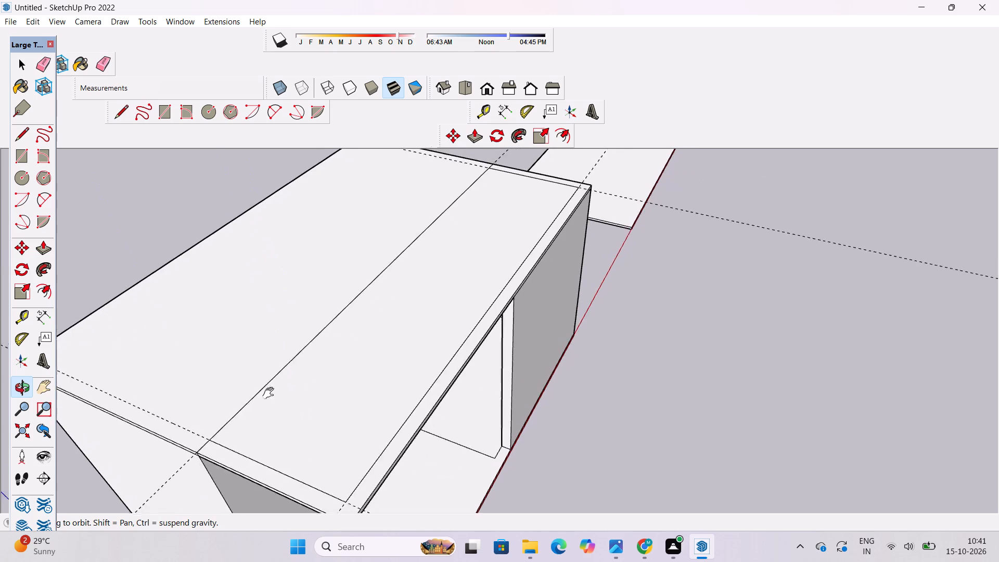
left_click_drag(271, 393, 188, 401, "shift")
left_click_drag(230, 364, 288, 423, "shift")
left_click_drag(269, 415, 293, 411)
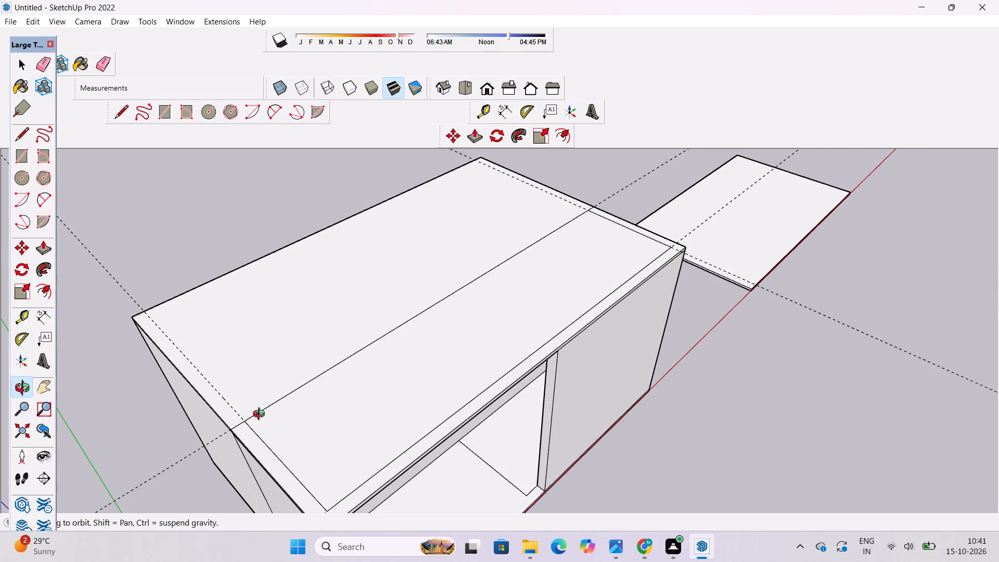
scroll(261, 415, "down", 11)
scroll(308, 443, "up", 5)
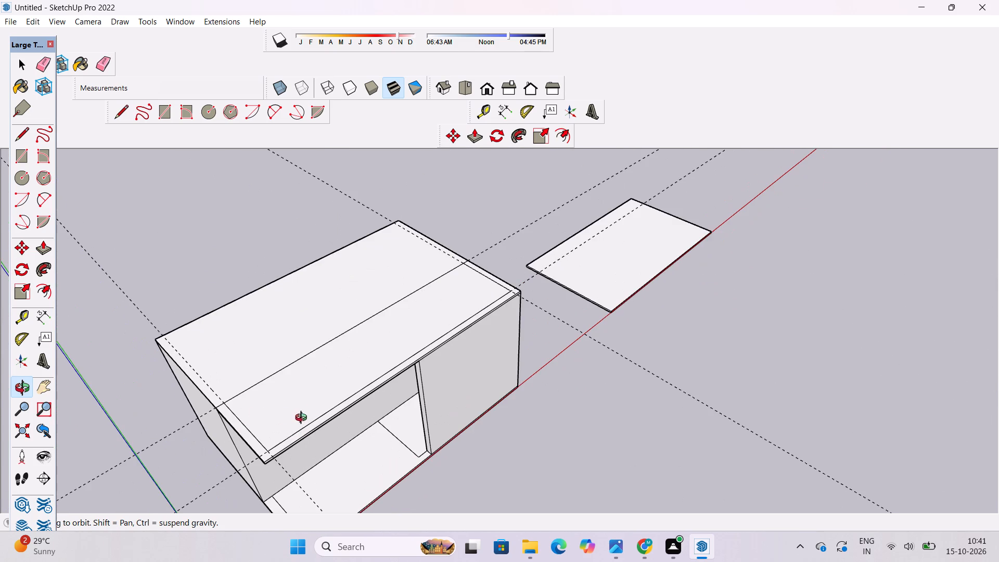
scroll(238, 419, "down", 2)
scroll(290, 419, "up", 3)
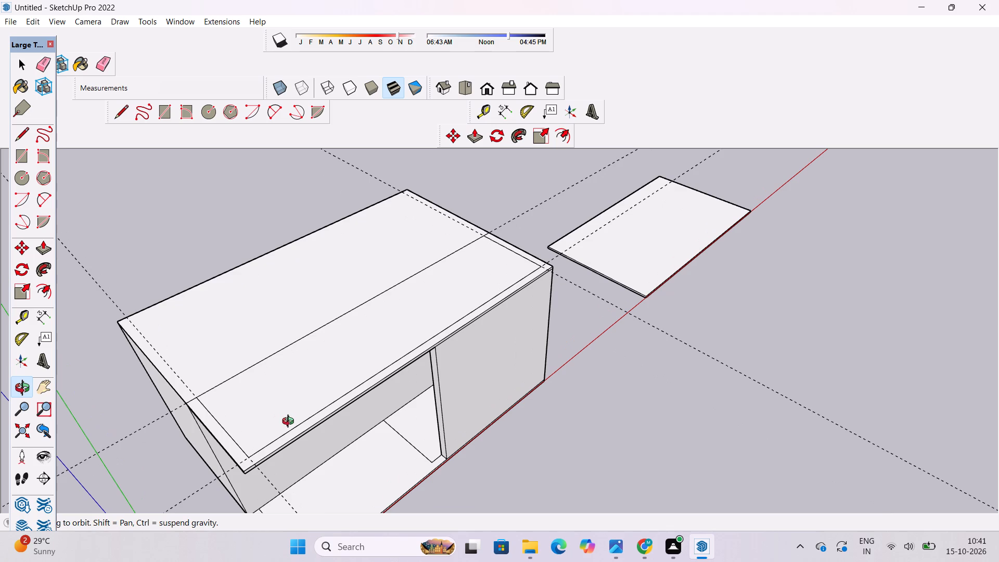
scroll(288, 426, "down", 4)
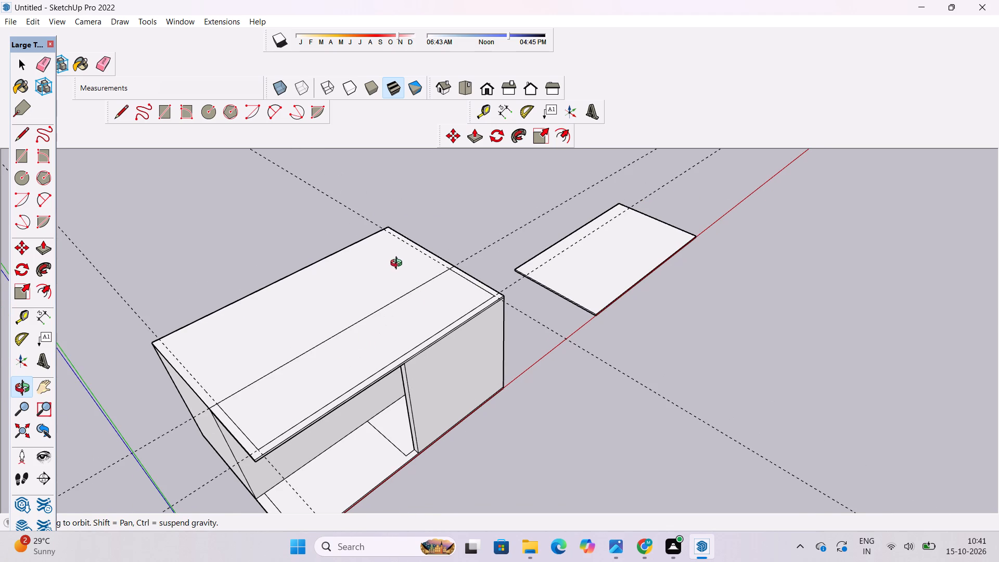
Draw a short vertical line up the roof slab's front face from the top corner of the wall beside the open bay.
scroll(400, 263, "up", 3)
left_click_drag(397, 330, 413, 293, "shift")
left_click_drag(408, 315, 350, 327)
scroll(348, 345, "up", 3)
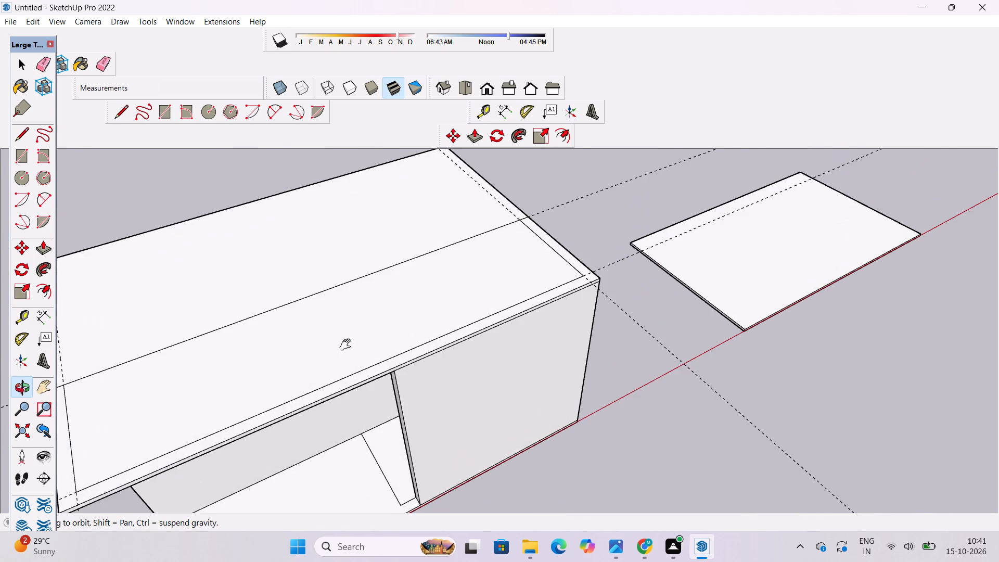
left_click_drag(348, 345, 360, 349, "shift")
left_click_drag(362, 351, 350, 353)
left_click(344, 353, "shift")
left_click_drag(345, 354, 362, 359)
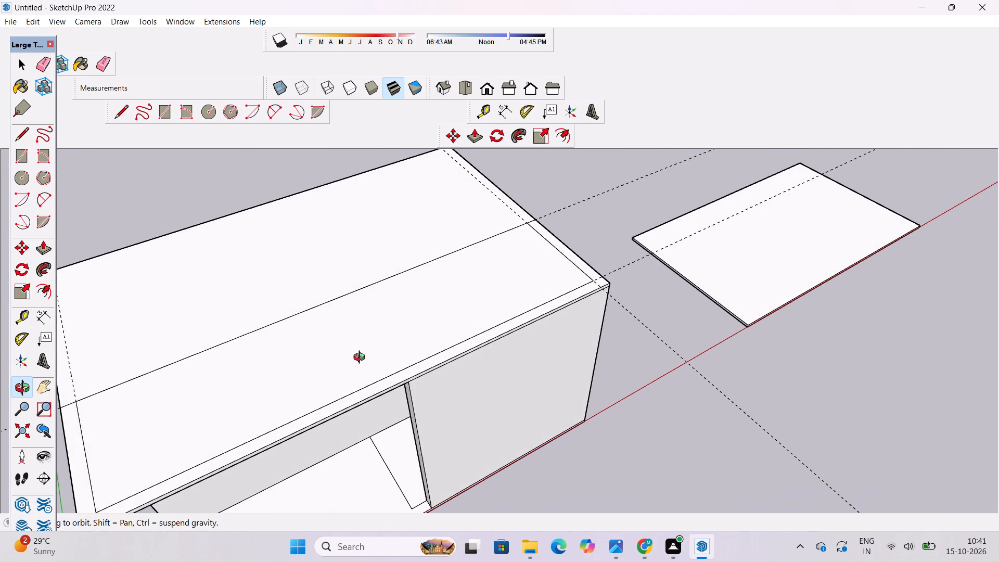
scroll(354, 363, "up", 3)
left_click_drag(353, 363, 370, 368, "shift")
left_click_drag(370, 368, 345, 319, "shift")
scroll(415, 324, "up", 5)
left_click_drag(415, 324, 429, 350, "shift")
left_click_drag(429, 351, 420, 344)
key("l")
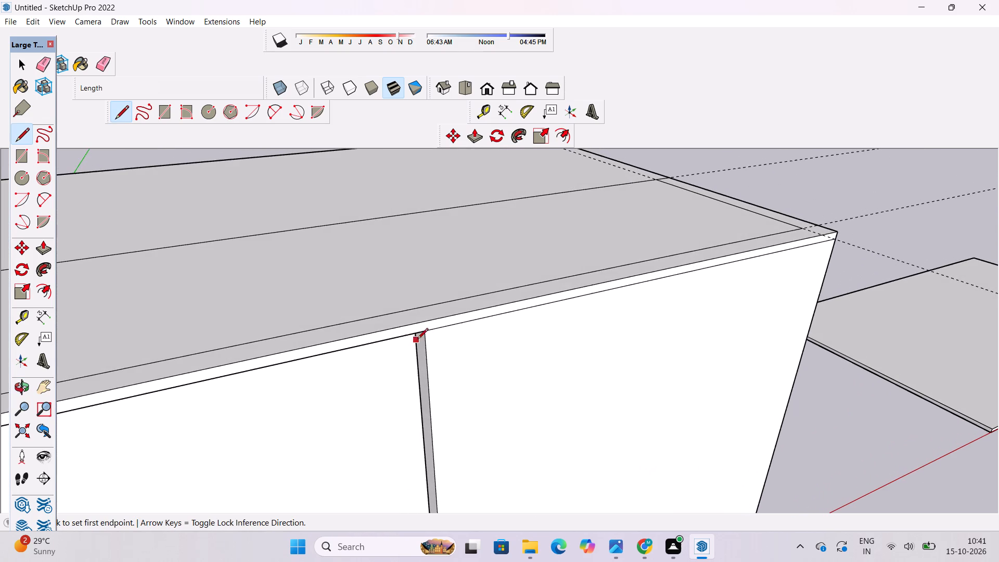
scroll(428, 309, "up", 10)
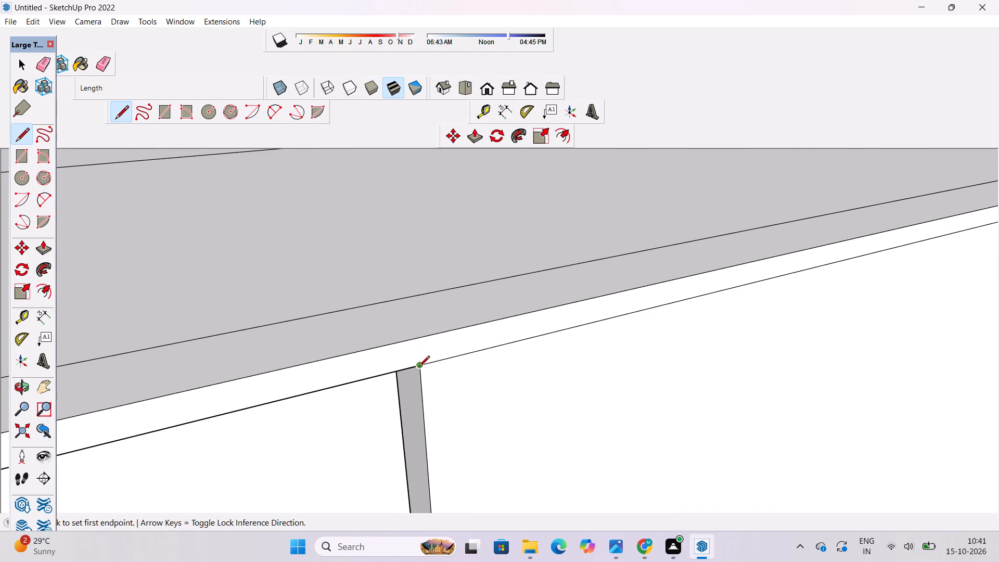
left_click(418, 368)
left_click(417, 339)
Draw a line about 32' 11 11/16" from the short vertical line's top end straight back to the roof's middle cross line.
scroll(401, 375, "down", 4)
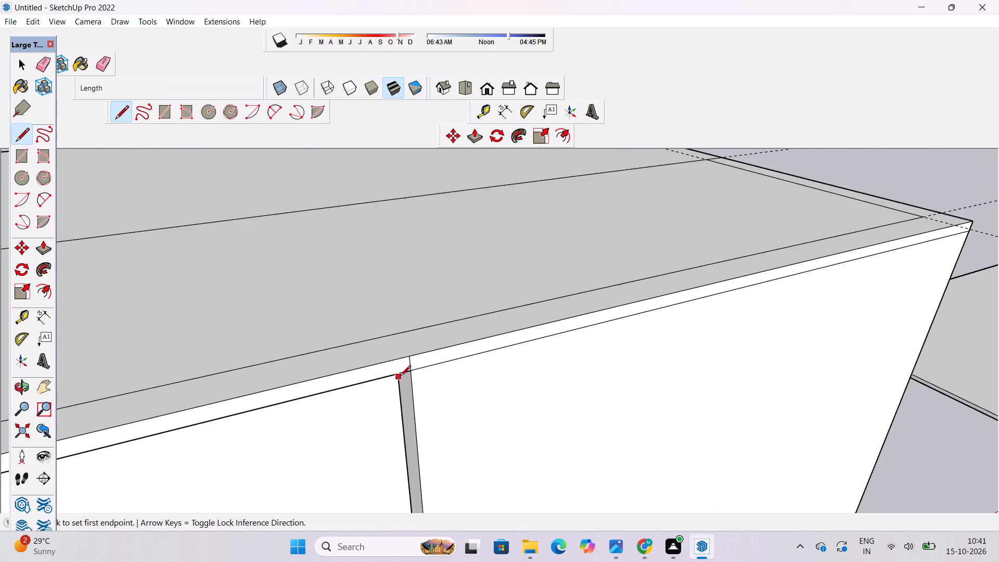
scroll(400, 377, "down", 6)
left_click(404, 362)
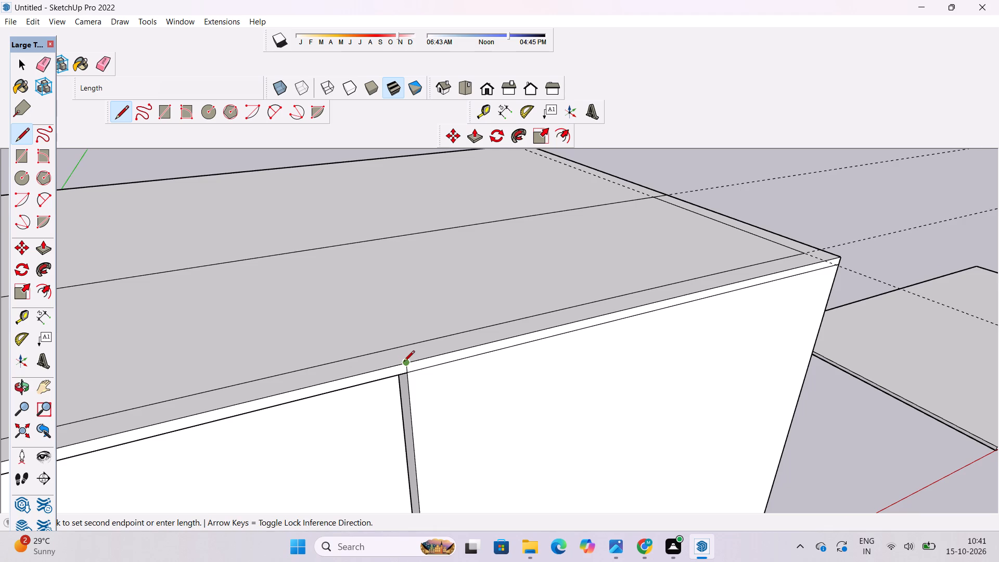
scroll(404, 362, "down", 3)
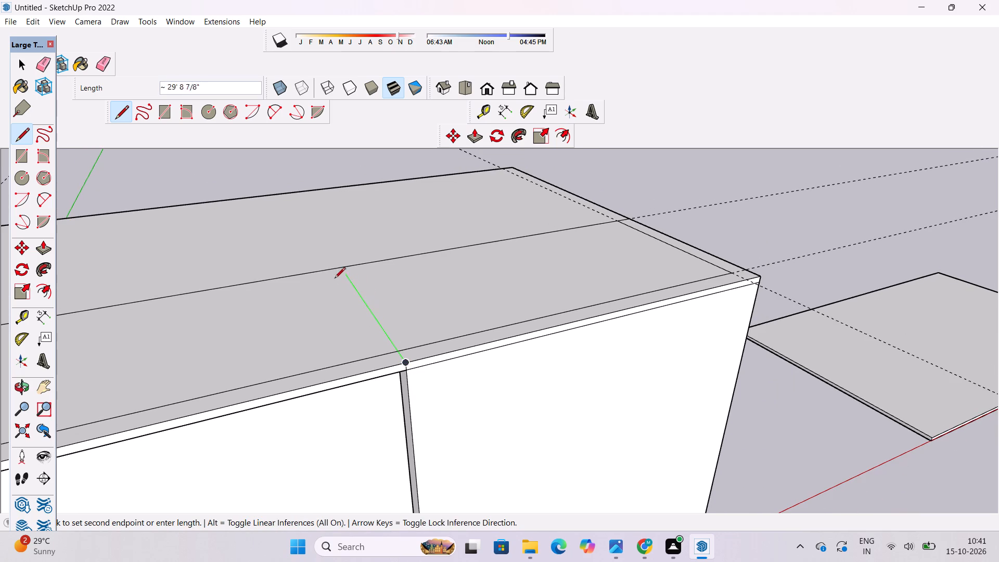
left_click(340, 268)
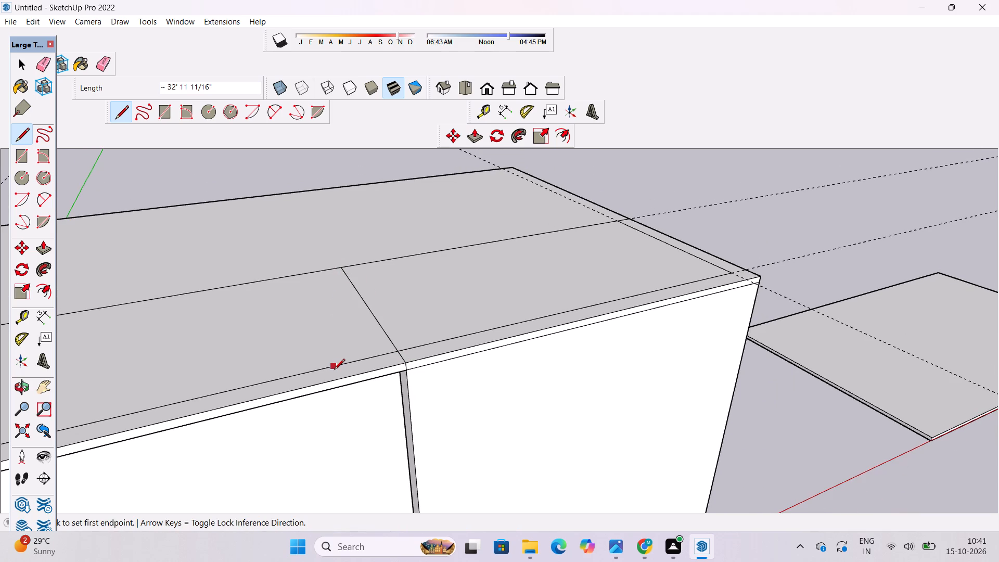
key("space")
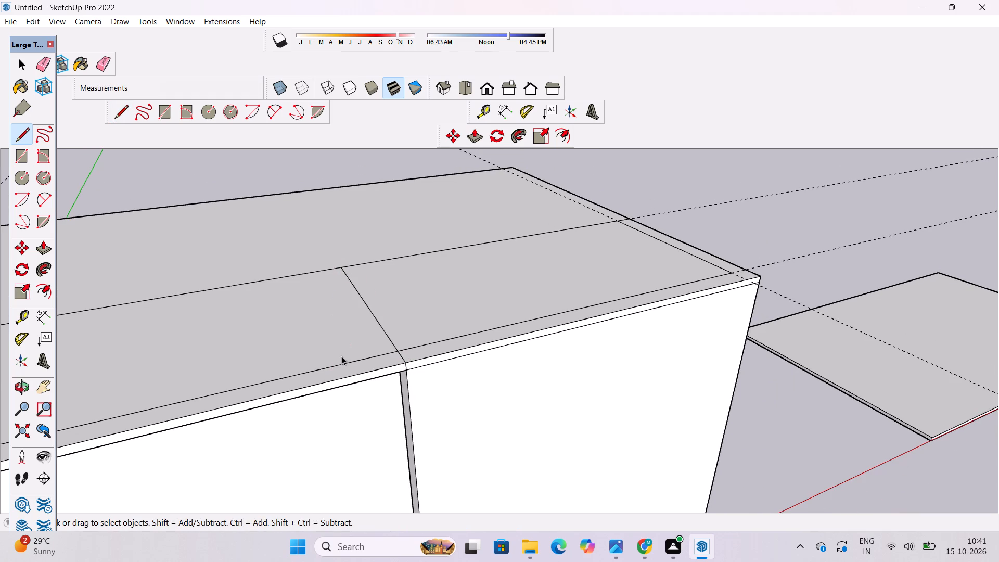
Erase the guide along the roof's bay-side edge and the two lengthwise guides through the roof's middle and front.
key("o")
scroll(415, 294, "down", 7)
left_click_drag(472, 310, 372, 469)
left_click_drag(349, 331, 370, 384, "shift")
left_click_drag(370, 386, 465, 333)
left_click_drag(465, 333, 520, 292, "shift")
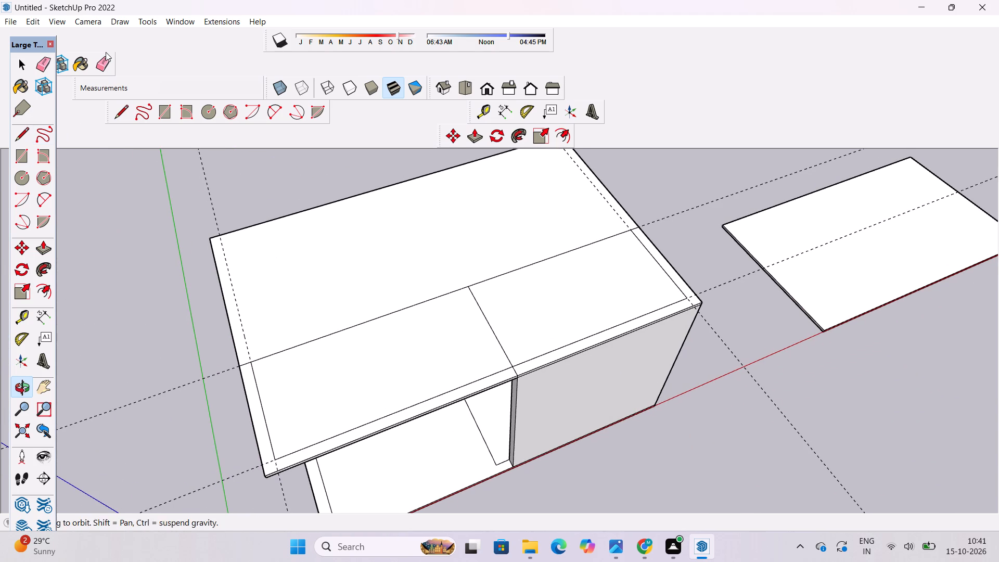
left_click(102, 62)
left_click_drag(214, 178, 208, 194)
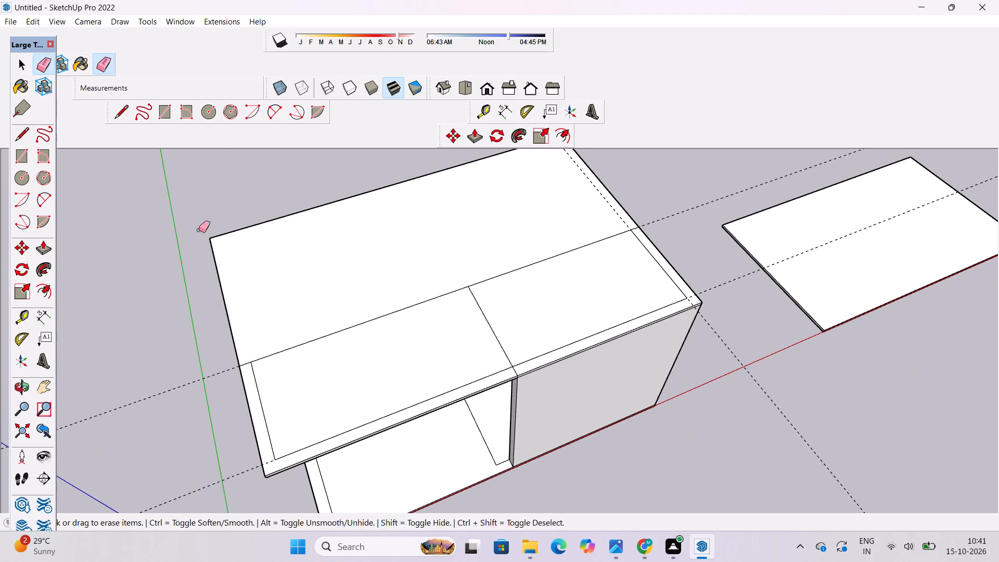
left_click_drag(174, 351, 172, 398)
scroll(154, 355, "down", 4)
scroll(180, 446, "up", 4)
left_click_drag(188, 448, 191, 457)
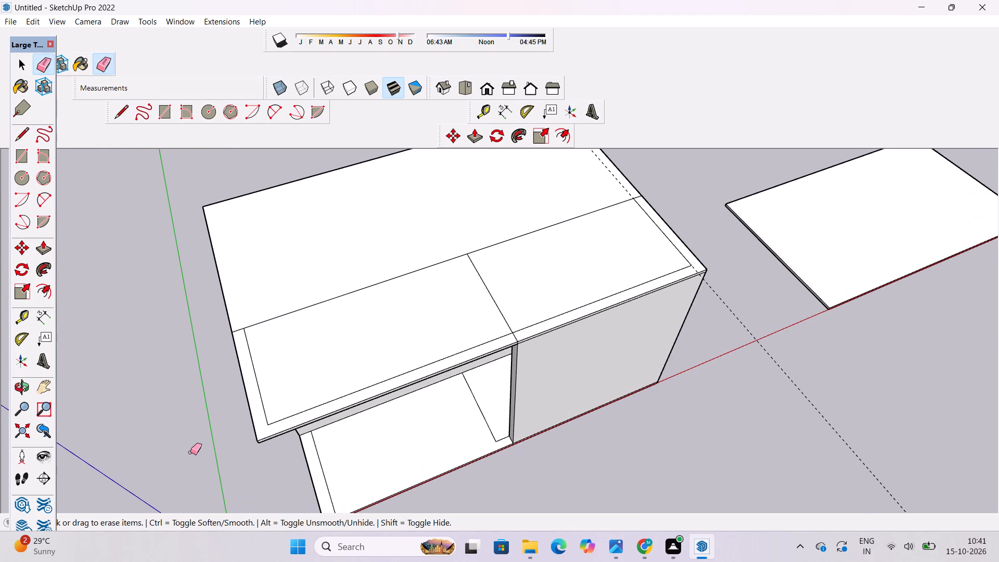
key("space")
Erase the remaining guide along the roof's side edge farthest from the open bay.
key("o")
scroll(203, 414, "down", 4)
left_click_drag(309, 416, 229, 416)
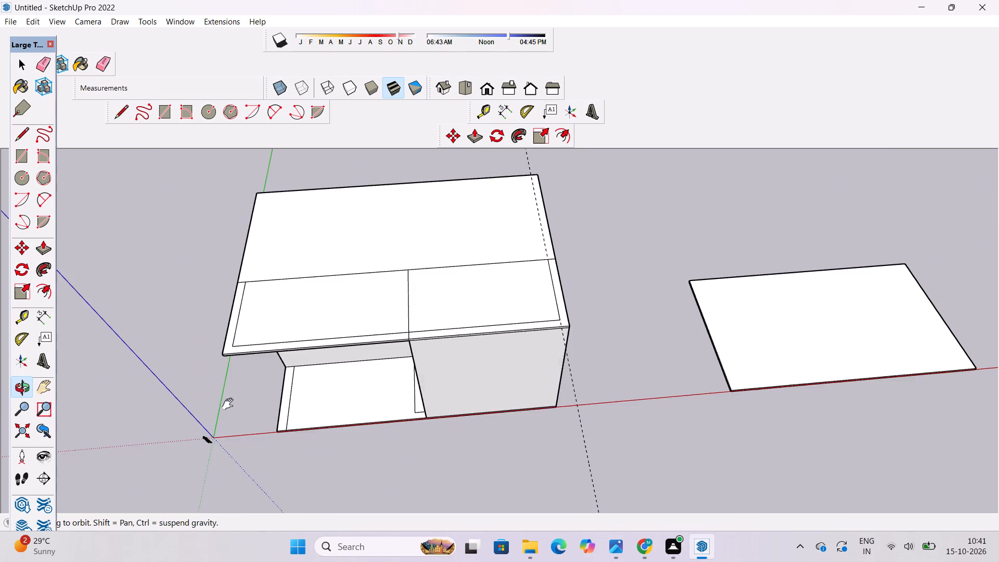
left_click_drag(234, 401, 205, 427, "shift")
left_click_drag(343, 404, 288, 404, "shift")
left_click_drag(301, 409, 415, 378)
key("e")
left_click_drag(544, 378, 544, 383)
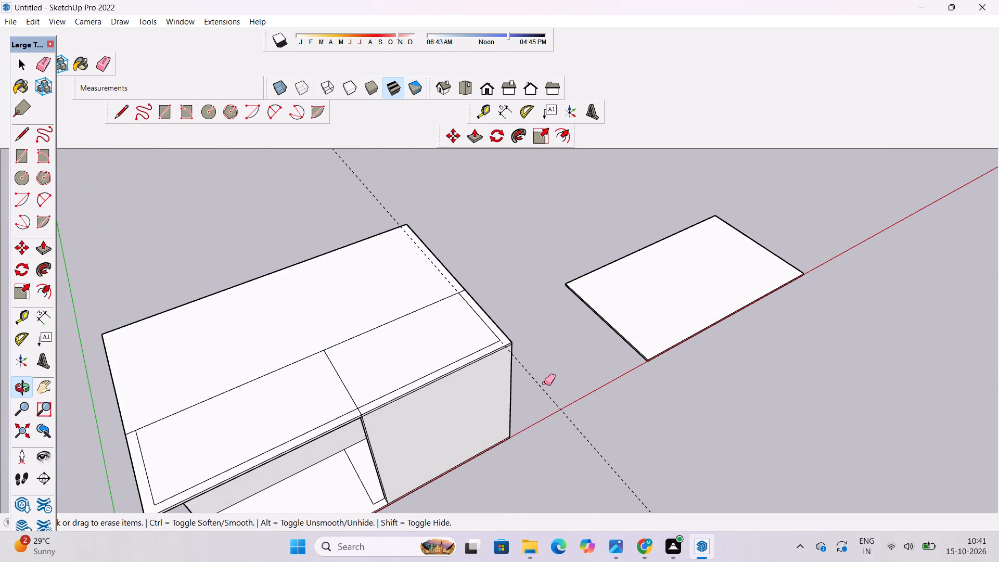
left_click_drag(544, 383, 540, 391)
key("space")
Examine the divided roof slab, the open bay and the separate flat slab from front and angled views.
key("o")
left_click_drag(528, 382, 488, 391)
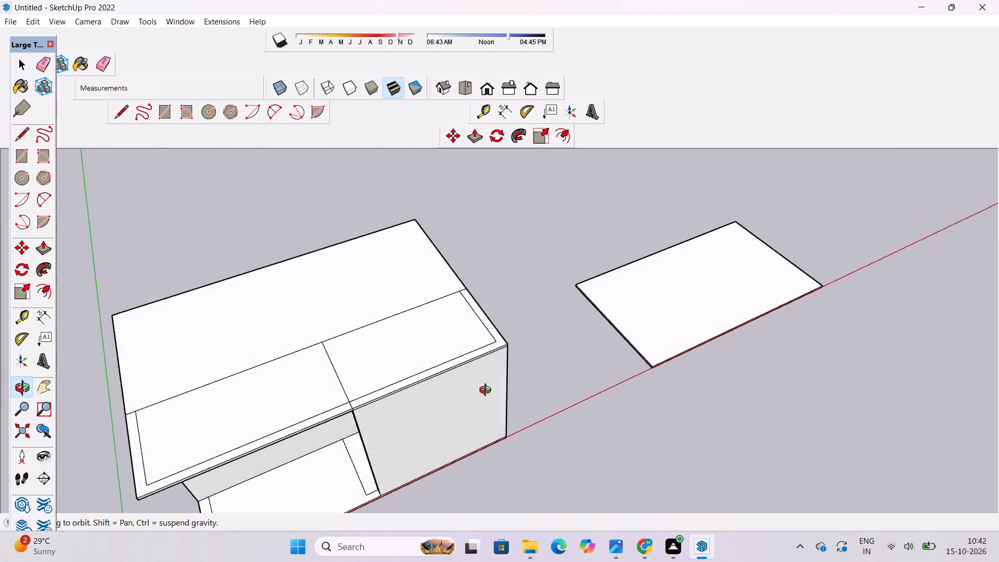
left_click_drag(488, 391, 442, 392)
left_click_drag(439, 387, 446, 405, "shift")
left_click_drag(446, 405, 415, 401)
left_click_drag(413, 399, 416, 406, "shift")
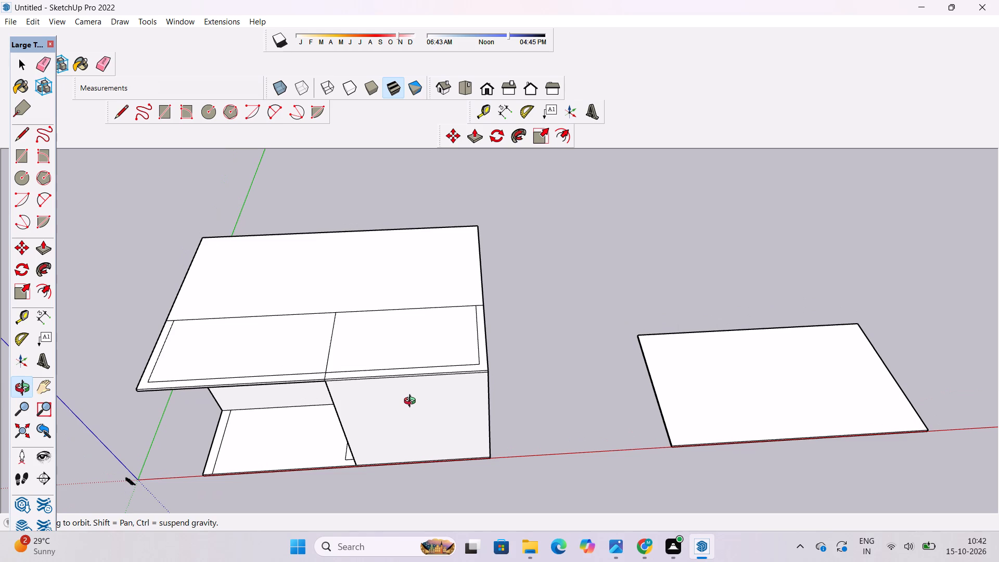
scroll(410, 405, "down", 5)
left_click_drag(230, 344, 341, 342)
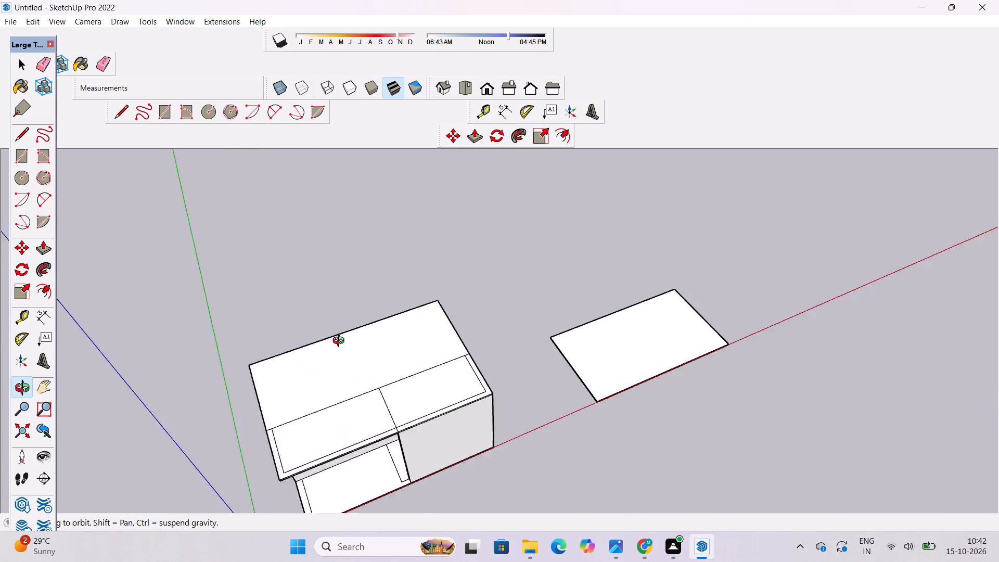
Measure the height of the vertical wall edge beside the open bay, from roof slab to base slab, without placing a dimension.
left_click_drag(341, 342, 370, 324)
left_click_drag(328, 448, 336, 357)
left_click_drag(355, 415, 356, 293, "shift")
left_click_drag(329, 360, 402, 367)
scroll(309, 402, "up", 2)
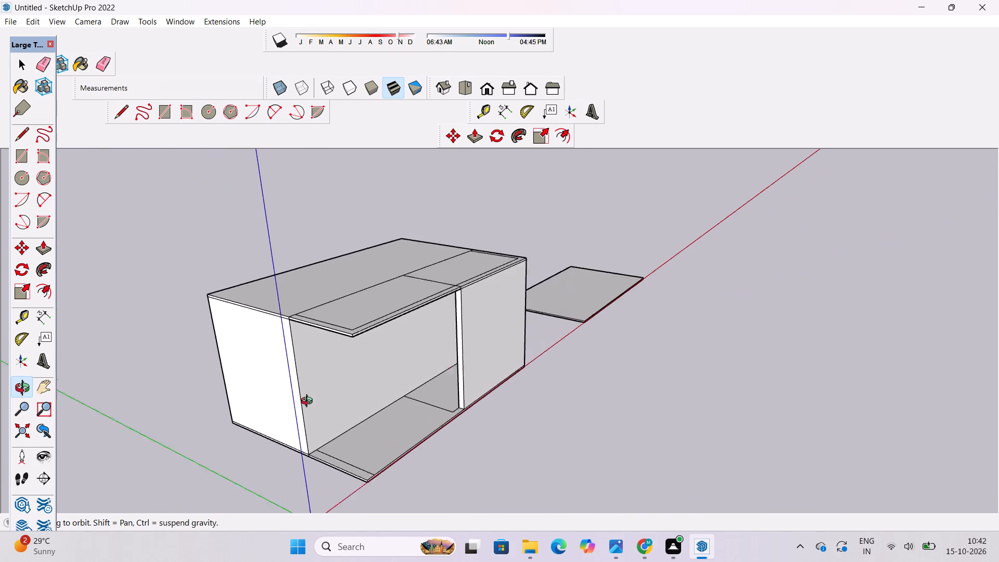
scroll(309, 402, "up", 1)
left_click_drag(306, 402, 315, 364, "shift")
left_click_drag(338, 359, 299, 359)
left_click_drag(298, 367, 262, 348)
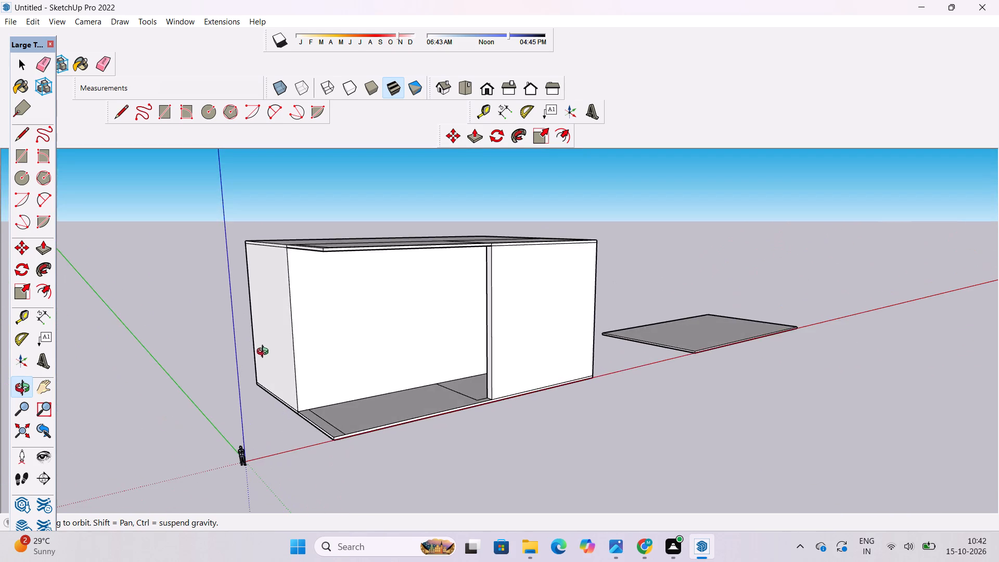
scroll(280, 376, "up", 5)
left_click_drag(284, 389, 242, 366, "shift")
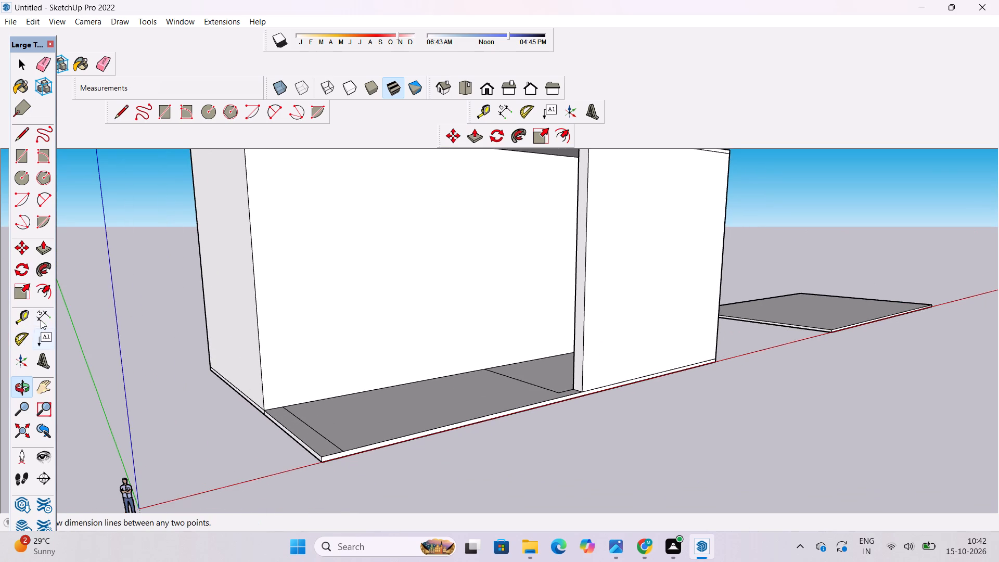
left_click(41, 320)
scroll(201, 388, "down", 7)
scroll(229, 289, "up", 7)
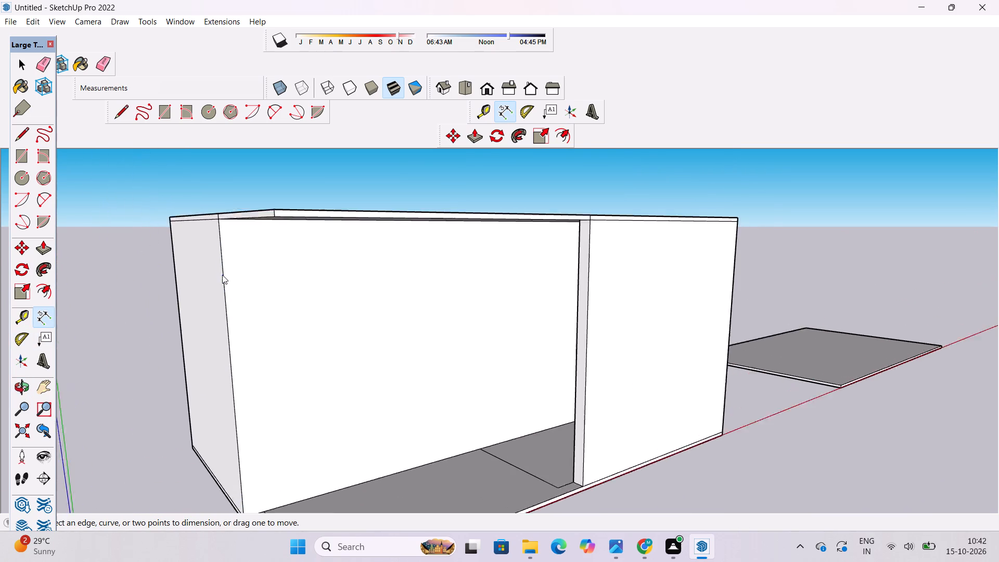
scroll(222, 275, "up", 2)
left_click(215, 215)
scroll(222, 232, "down", 5)
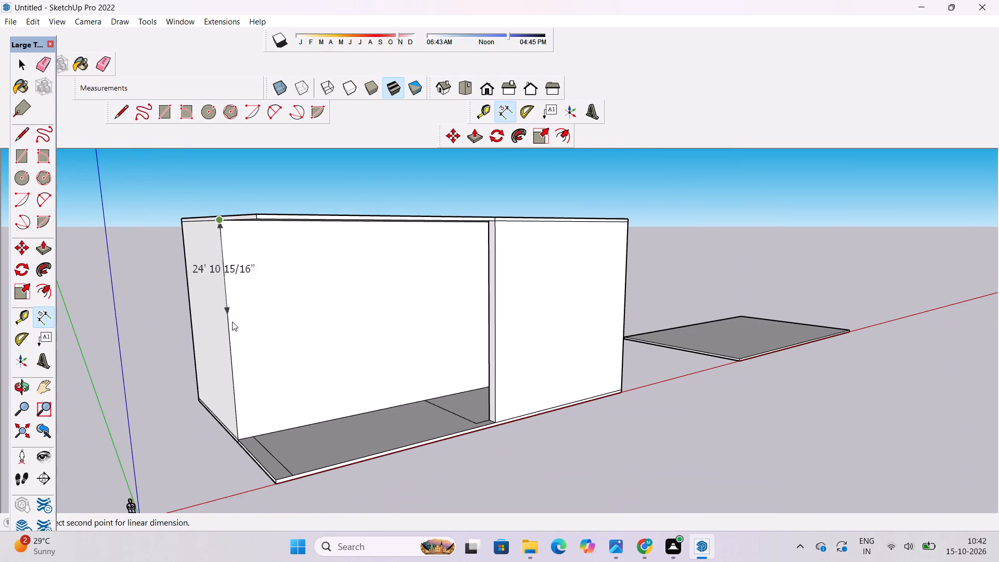
key("space")
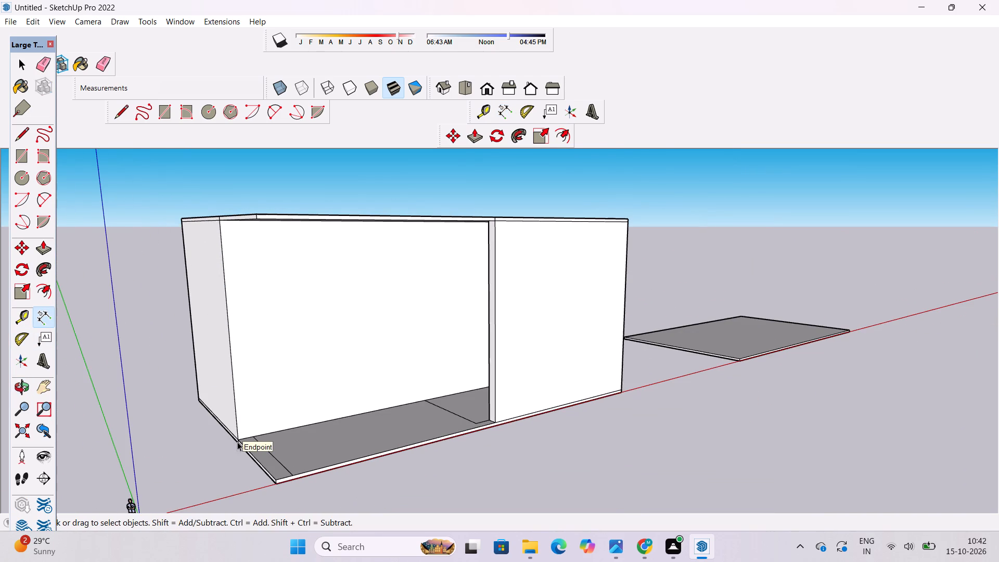
Push/Pull the rear part of the roof slab, behind the middle cross line, up 60' as an upper volume.
key("o")
scroll(233, 425, "down", 5)
left_click_drag(261, 370, 263, 446)
scroll(257, 351, "up", 5)
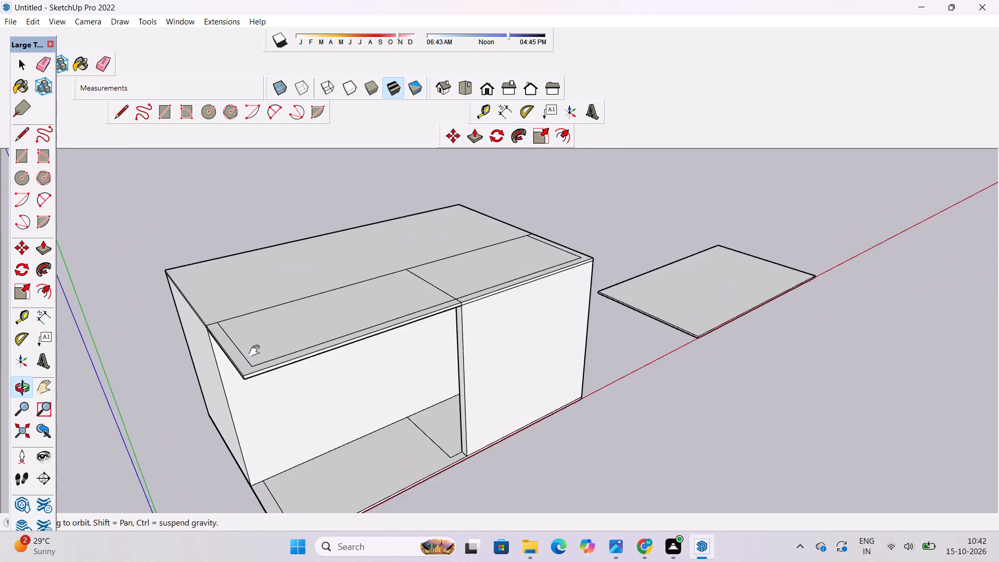
left_click_drag(257, 351, 275, 391, "shift")
scroll(270, 387, "up", 1)
left_click_drag(268, 382, 281, 413, "shift")
left_click_drag(281, 417, 211, 396, "shift")
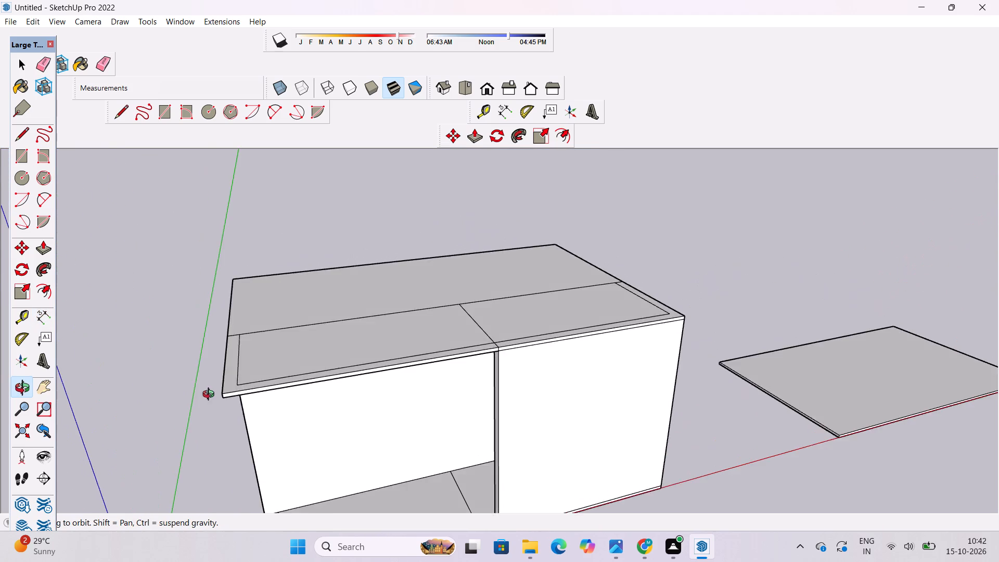
left_click_drag(217, 405, 224, 422, "shift")
left_click_drag(251, 424, 320, 424)
left_click(320, 424, "shift")
left_click_drag(316, 426, 353, 421, "shift")
key("0")
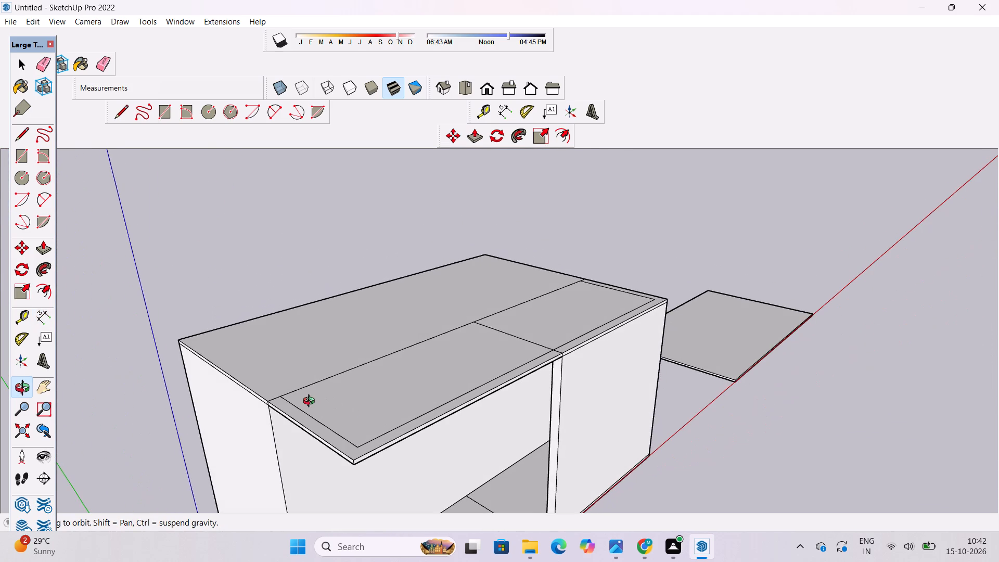
key("p")
left_click(267, 364)
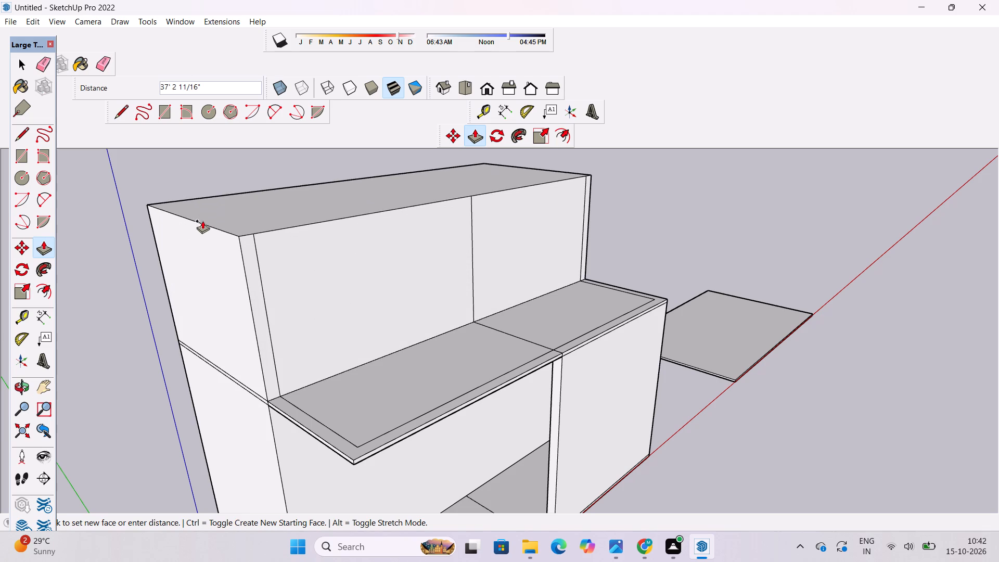
type("60'")
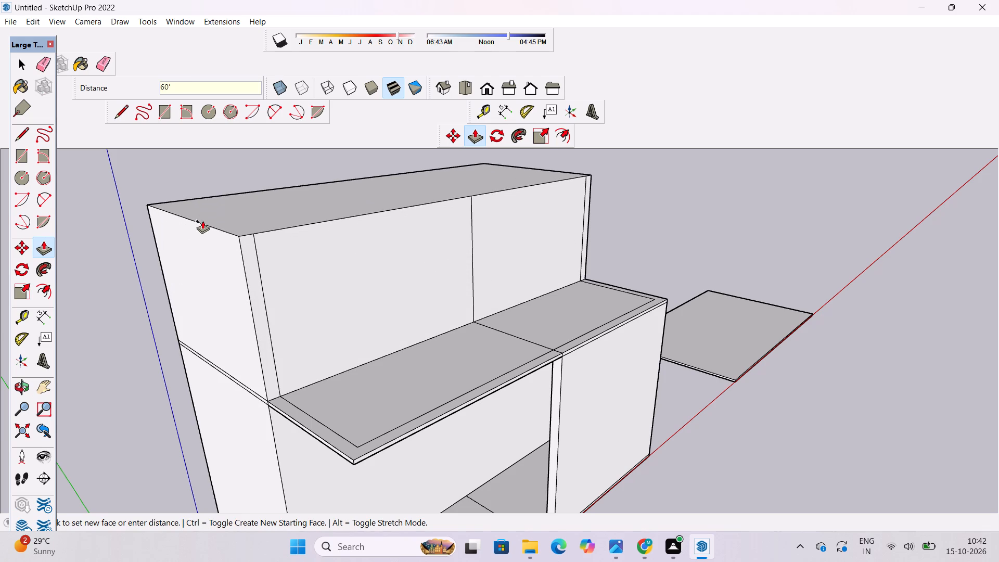
key("Return")
key("space")
Erase the three leftover vertical lines on the upper volume's front face.
key("o")
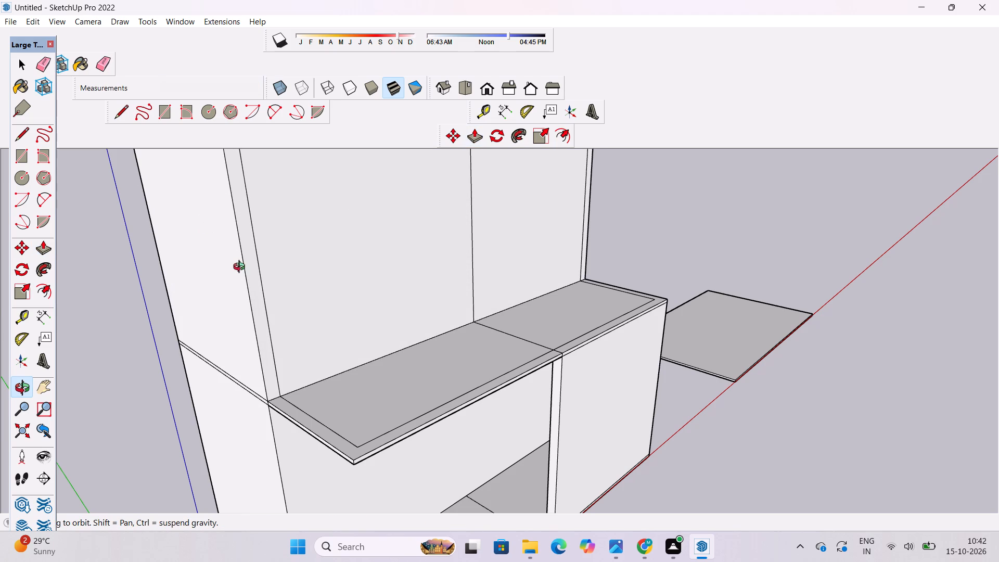
scroll(247, 281, "down", 10)
left_click_drag(354, 265, 341, 327, "shift")
left_click_drag(311, 333, 268, 339)
scroll(253, 341, "up", 5)
left_click_drag(256, 346, 264, 362, "shift")
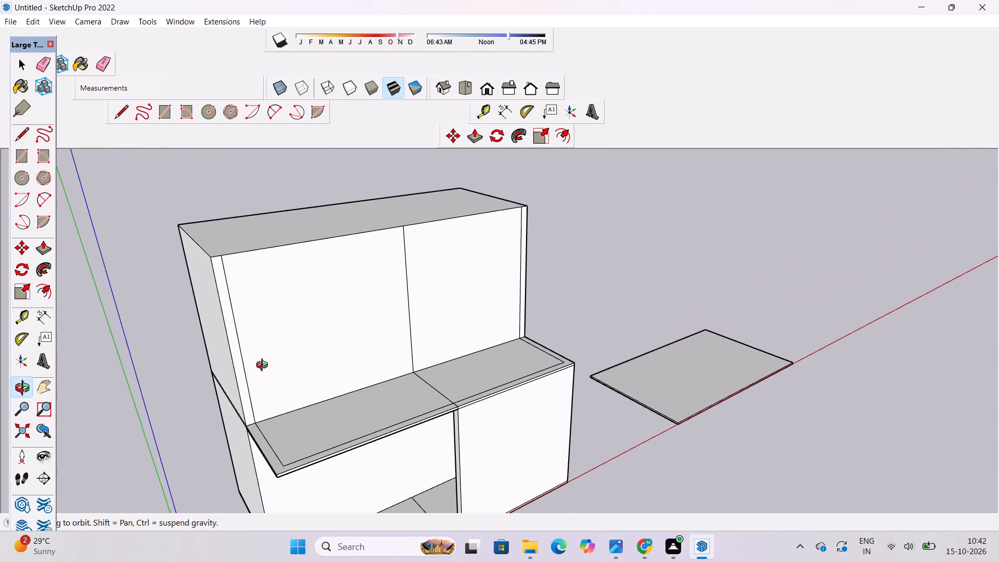
left_click_drag(261, 366, 244, 358)
key("e")
scroll(215, 318, "up", 4)
left_click_drag(252, 302, 241, 321)
scroll(175, 322, "down", 5)
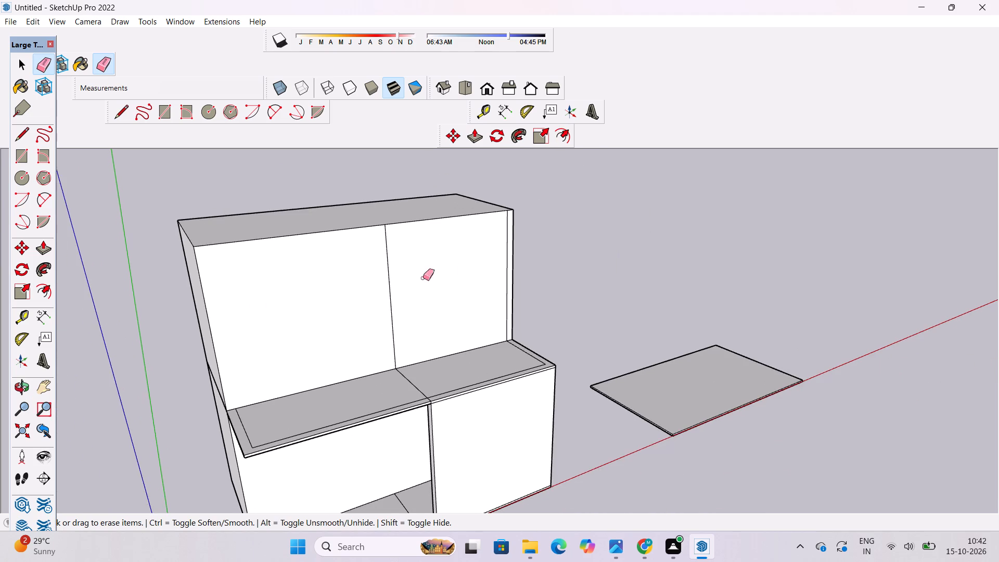
scroll(507, 264, "up", 5)
left_click_drag(508, 265, 504, 275)
left_click_drag(304, 291, 266, 320)
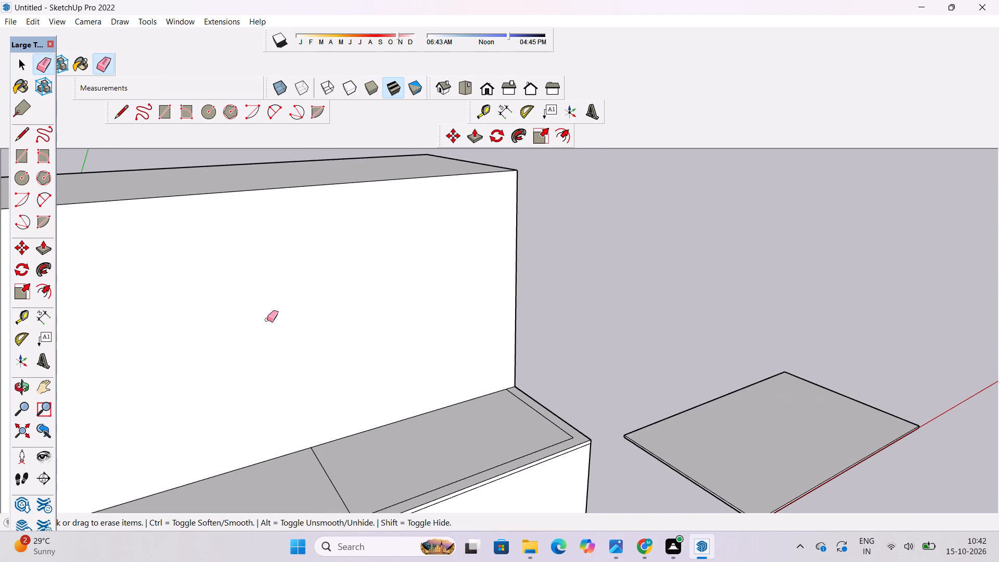
key("space")
Copy the separate flat slab by its bottom rear corner nearest the building onto the upper volume's rear top corner on the bay side.
type("o")
scroll(292, 325, "down", 10)
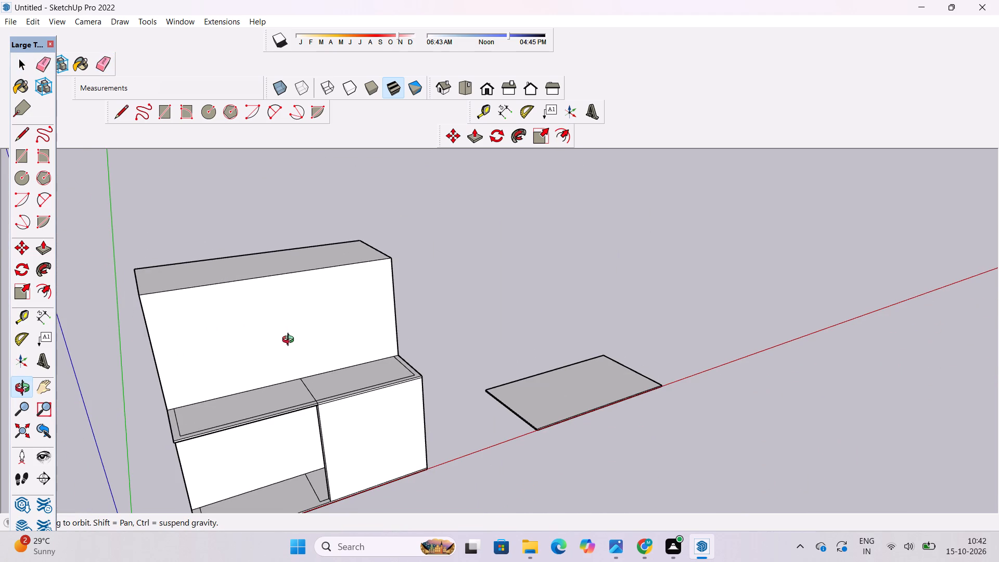
left_click_drag(309, 352, 427, 316)
left_click_drag(374, 354, 350, 278, "shift")
left_click_drag(324, 344, 326, 385)
left_click_drag(289, 390, 324, 371, "shift")
left_click_drag(324, 371, 342, 369)
key("space")
left_click(480, 298)
scroll(519, 325, "up", 5)
key("m")
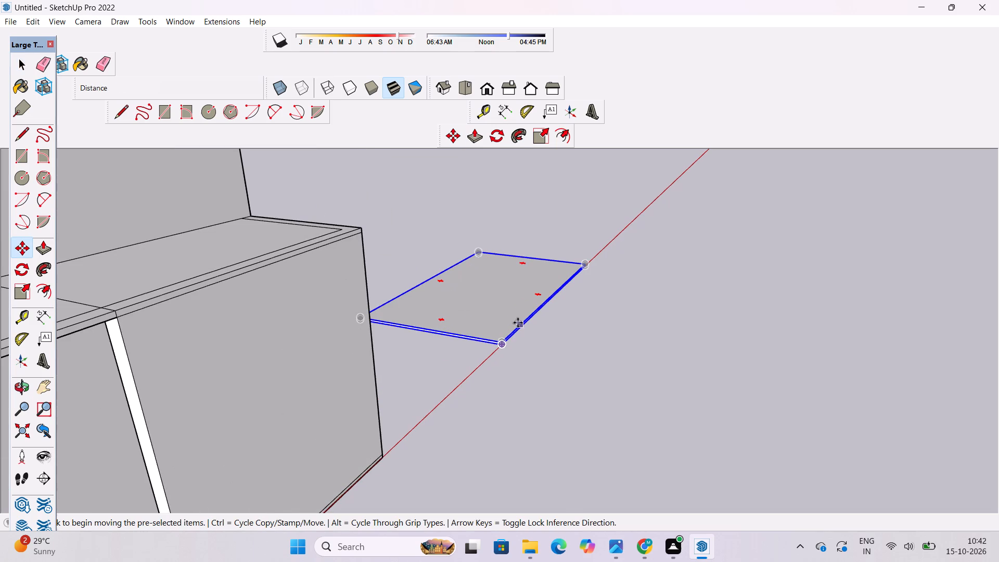
scroll(544, 325, "up", 6)
scroll(237, 364, "up", 5)
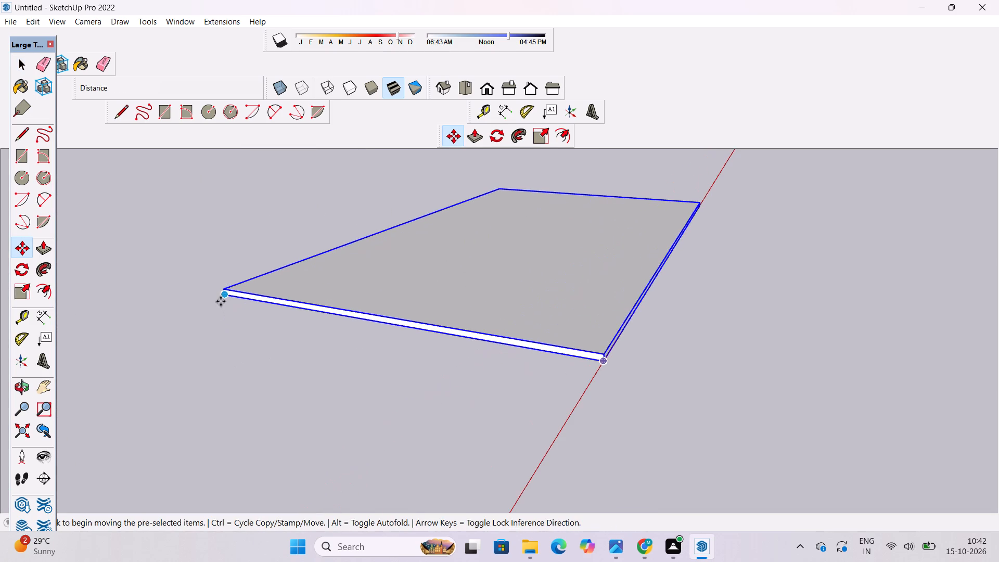
left_click(221, 297)
scroll(469, 319, "down", 5)
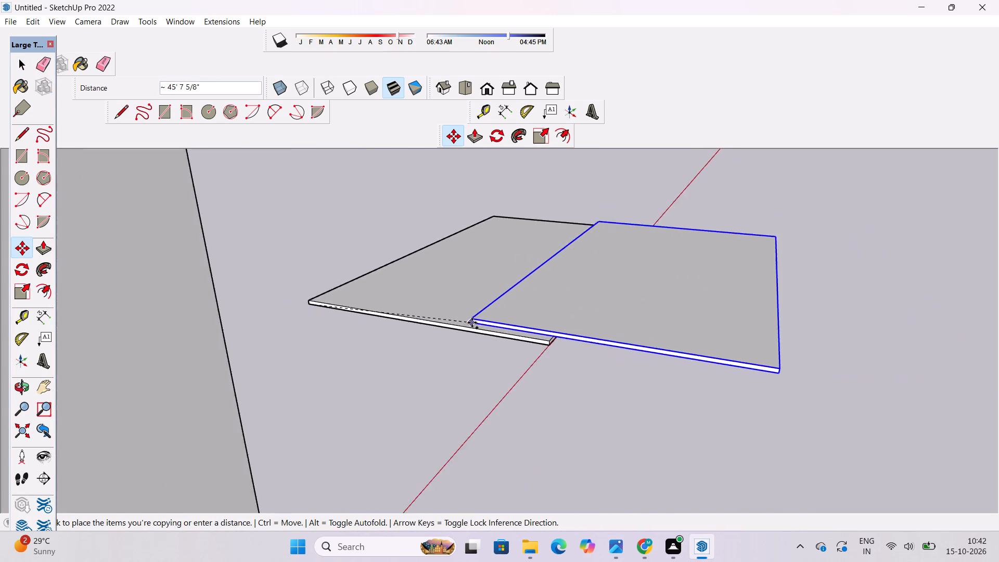
scroll(472, 323, "down", 19)
scroll(418, 257, "up", 6)
scroll(248, 299, "up", 15)
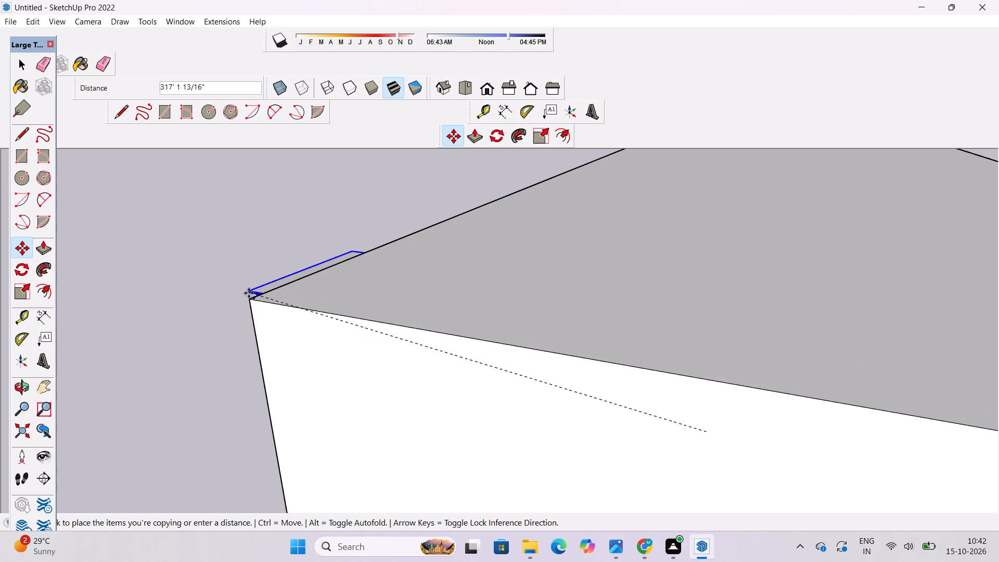
left_click(248, 300)
key("space")
Explode the copied slab group on top of the upper volume.
right_click(357, 285)
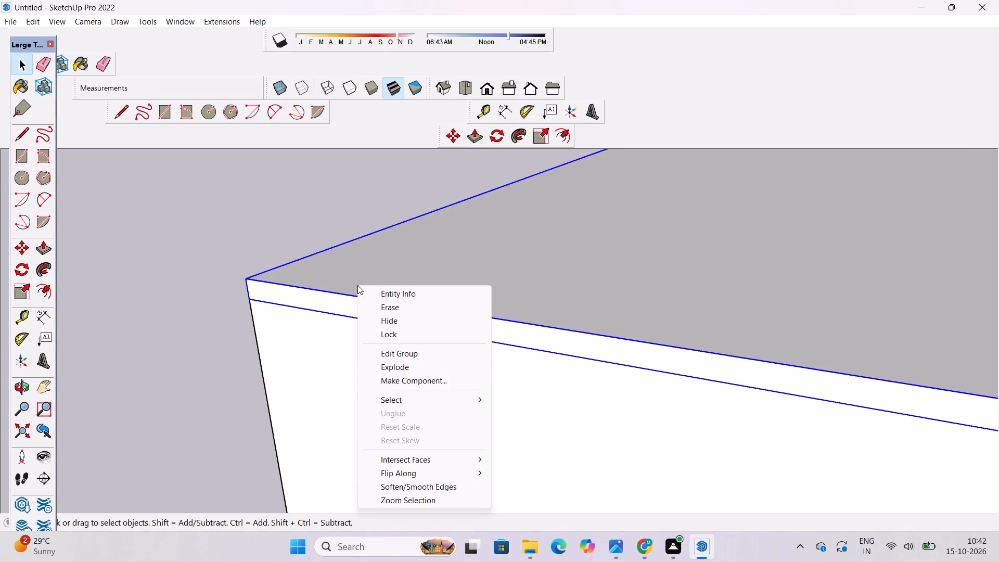
left_click(378, 364)
left_click(201, 387)
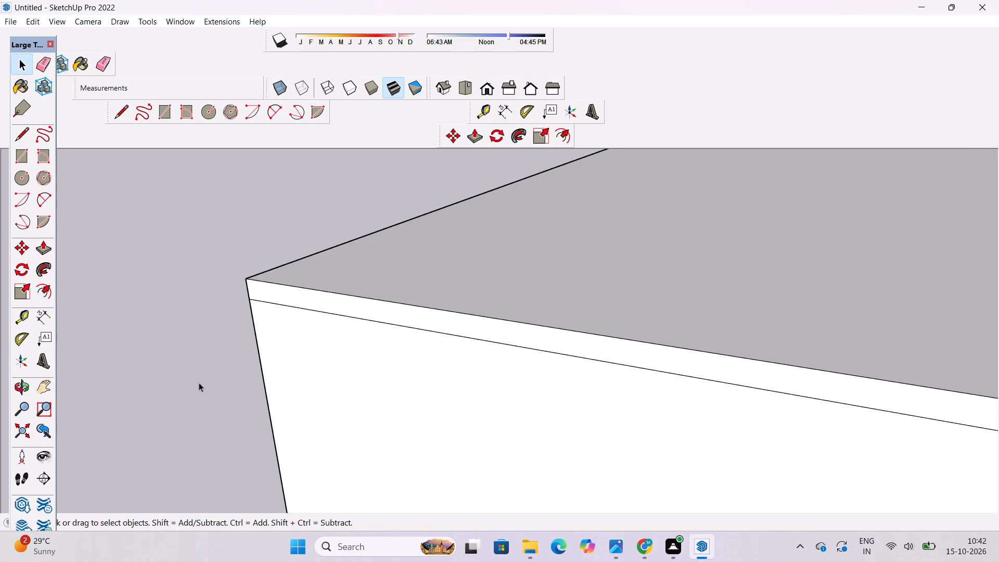
Push/Pull the upper roof slab's short side face outward until flush with the side wall farthest from the open bay.
key("o")
scroll(244, 348, "down", 10)
left_click_drag(411, 352, 214, 385)
left_click_drag(325, 359, 214, 379, "shift")
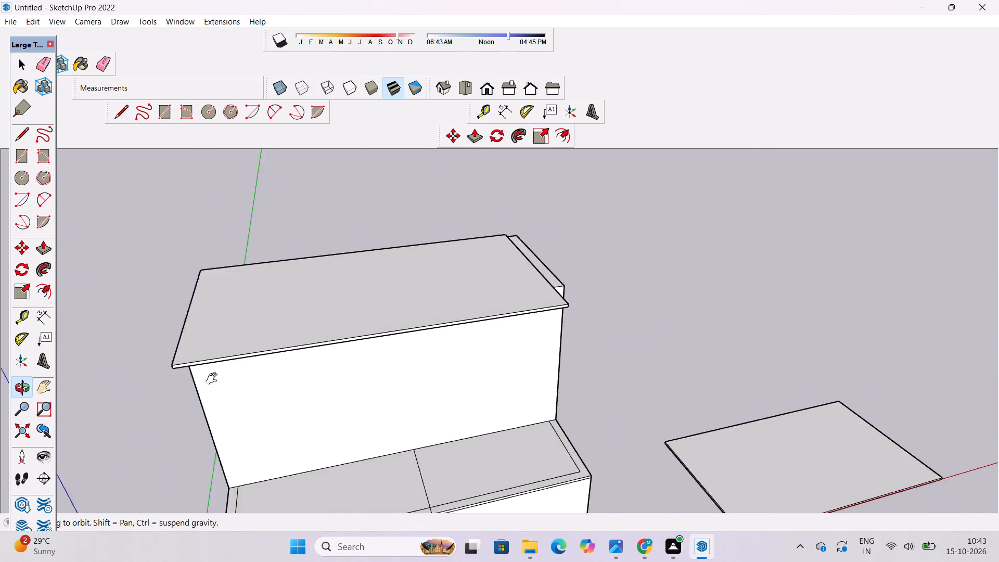
left_click_drag(214, 379, 204, 380, "shift")
left_click_drag(350, 380, 125, 412)
left_click_drag(299, 384, 259, 379)
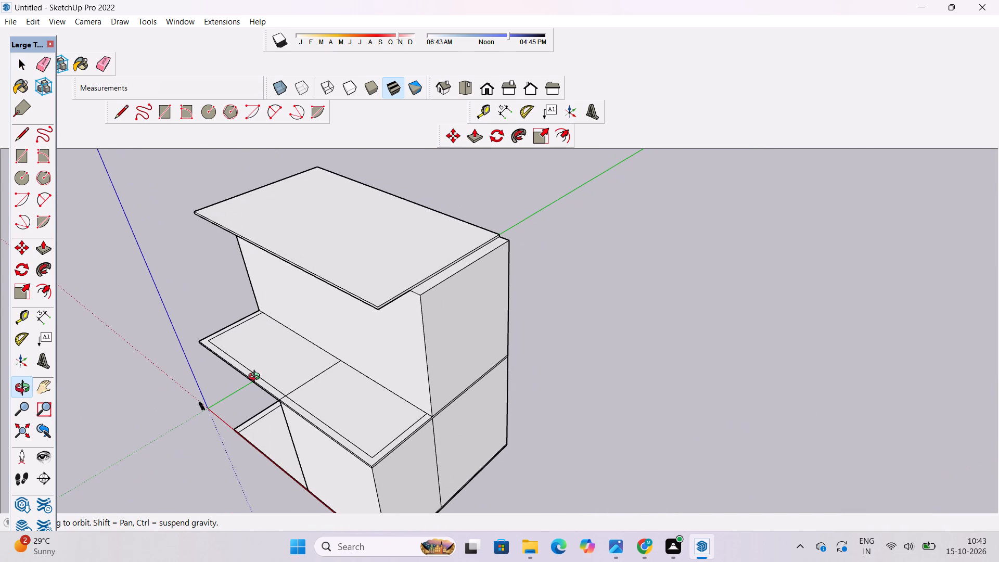
scroll(257, 378, "up", 2)
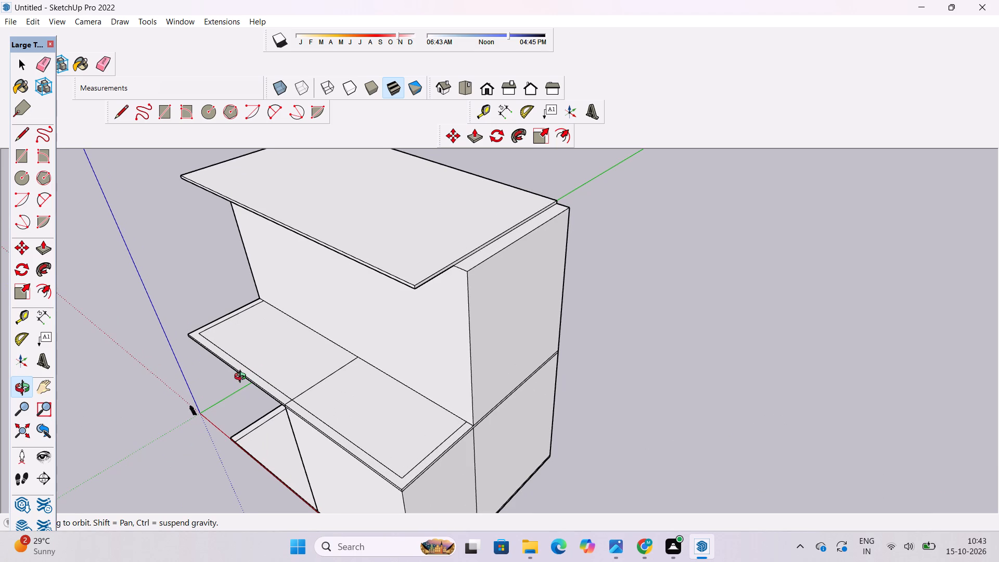
scroll(242, 378, "down", 2)
left_click_drag(242, 378, 236, 404)
scroll(374, 326, "up", 3)
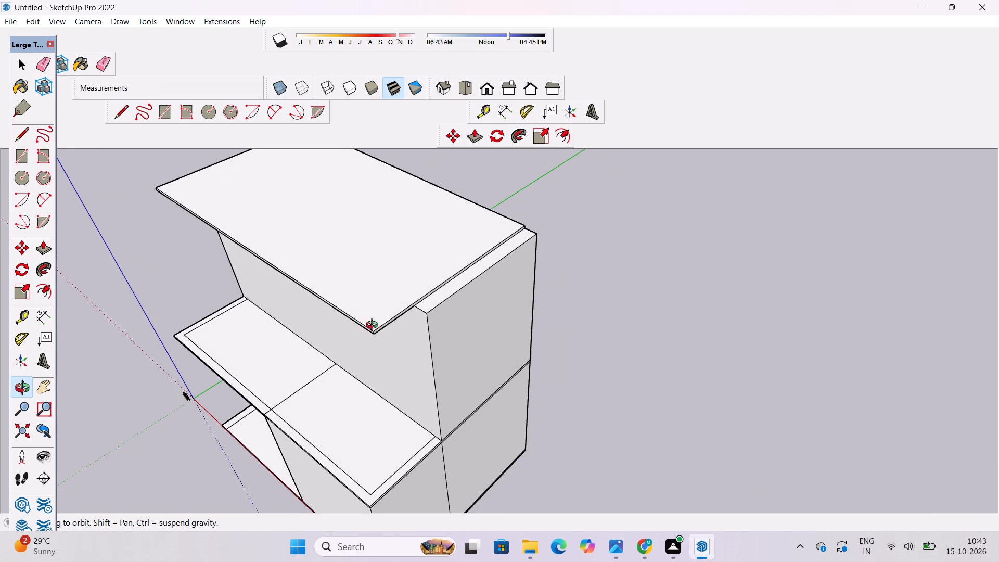
left_click_drag(375, 328, 359, 356, "shift")
left_click_drag(376, 372, 365, 277)
scroll(463, 244, "up", 4)
left_click_drag(443, 245, 379, 365, "shift")
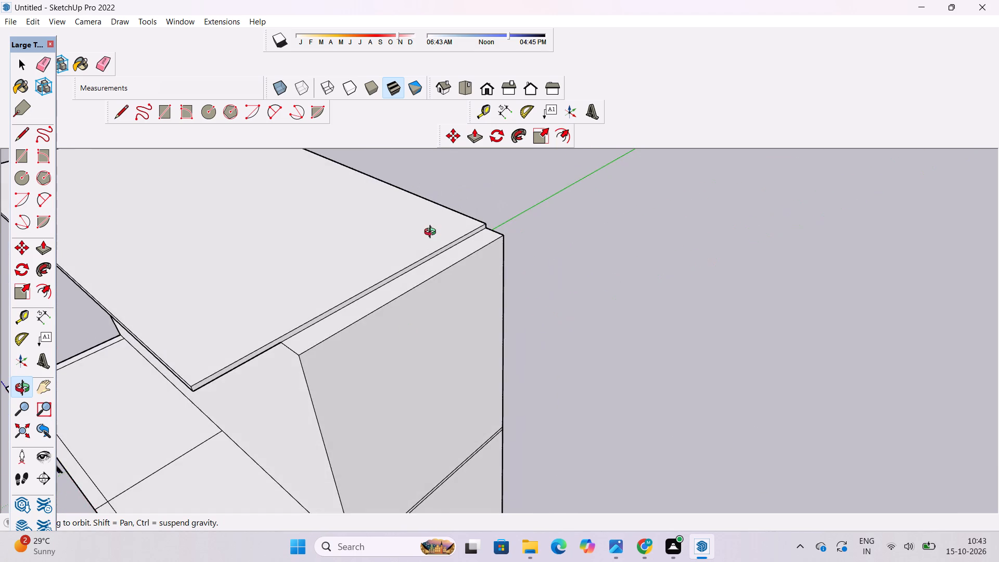
scroll(432, 232, "up", 4)
left_click_drag(443, 274, 367, 262, "shift")
left_click_drag(375, 266, 391, 270)
left_click_drag(392, 311, 441, 301)
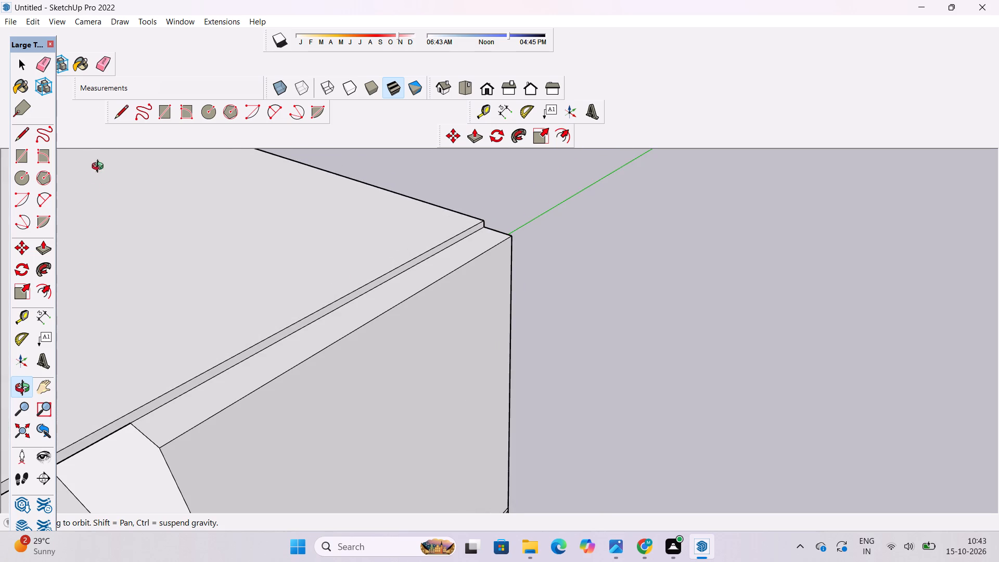
left_click(42, 252)
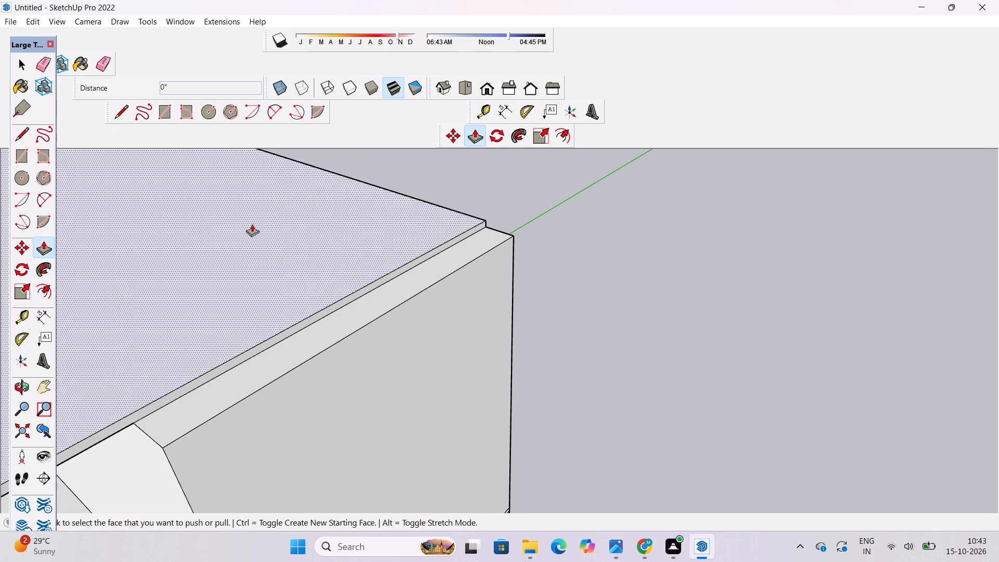
scroll(335, 231, "down", 4)
scroll(356, 263, "up", 9)
left_click(361, 279)
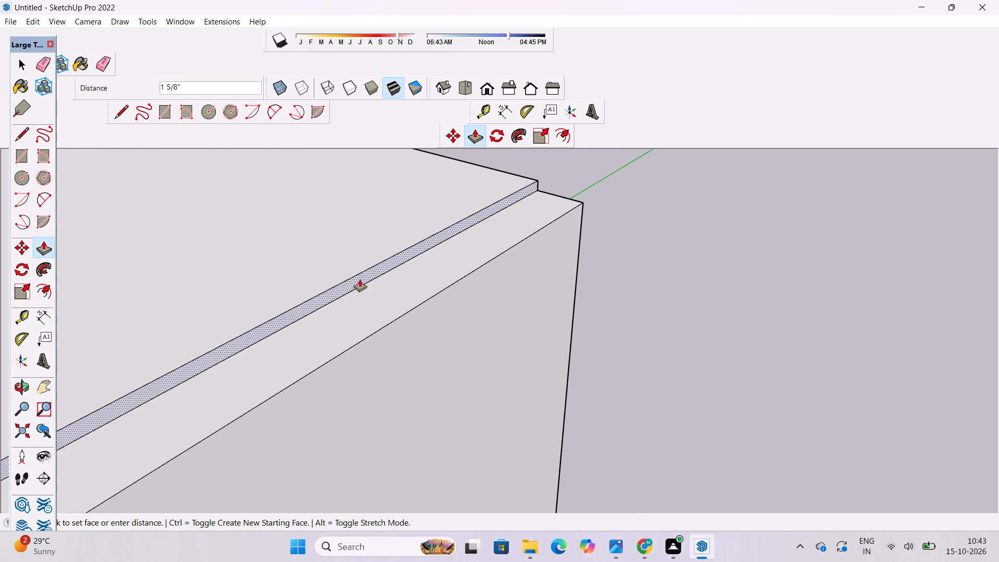
left_click(380, 337)
key("space")
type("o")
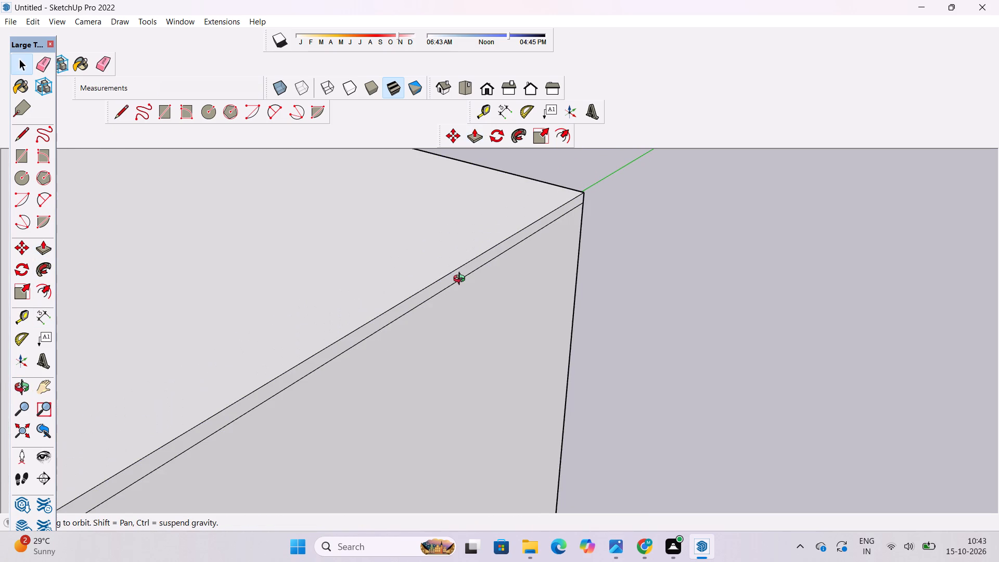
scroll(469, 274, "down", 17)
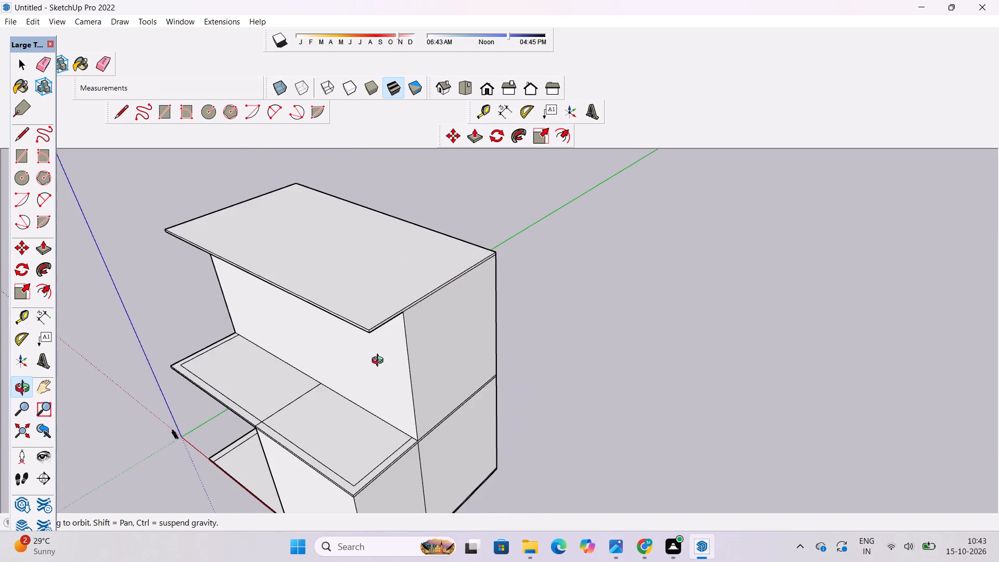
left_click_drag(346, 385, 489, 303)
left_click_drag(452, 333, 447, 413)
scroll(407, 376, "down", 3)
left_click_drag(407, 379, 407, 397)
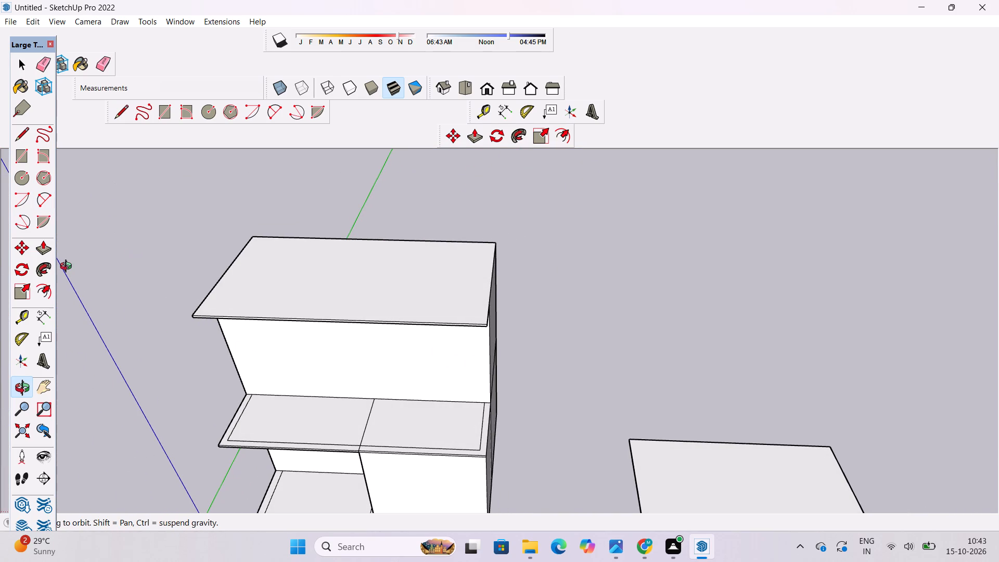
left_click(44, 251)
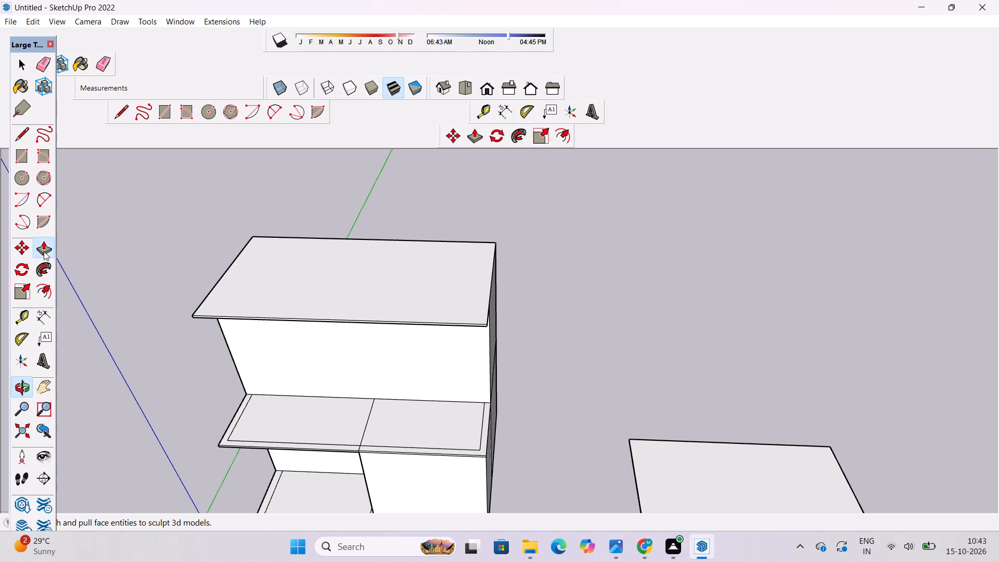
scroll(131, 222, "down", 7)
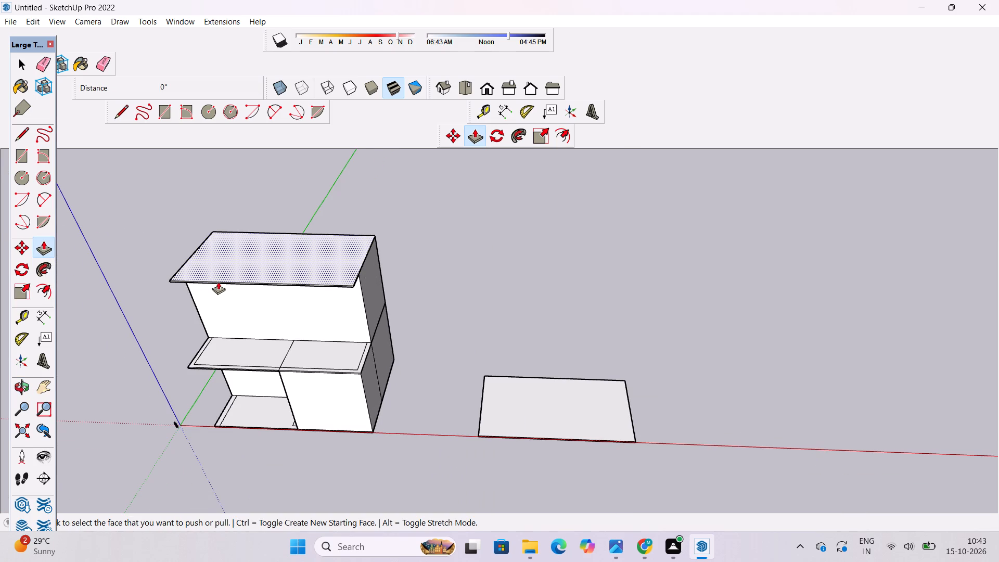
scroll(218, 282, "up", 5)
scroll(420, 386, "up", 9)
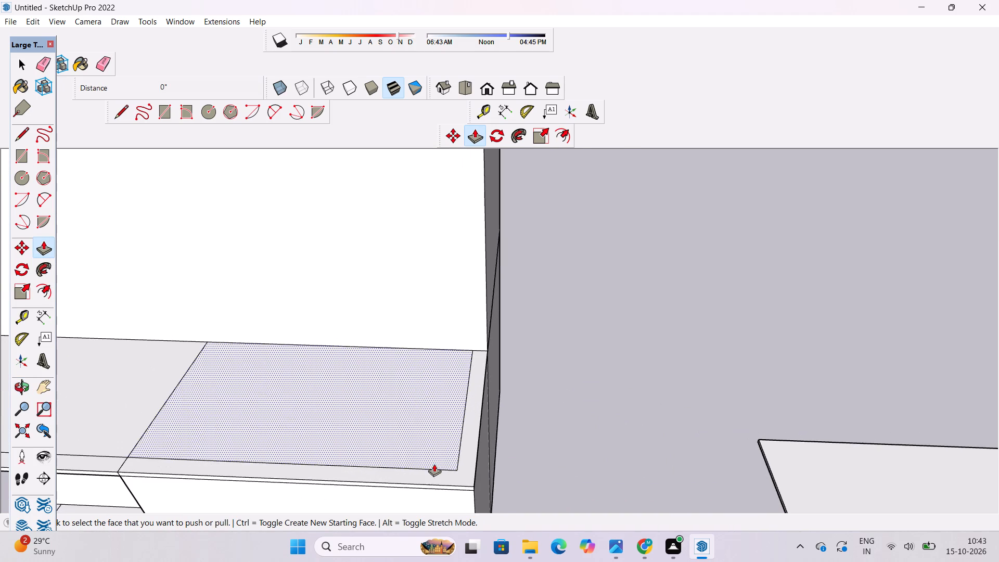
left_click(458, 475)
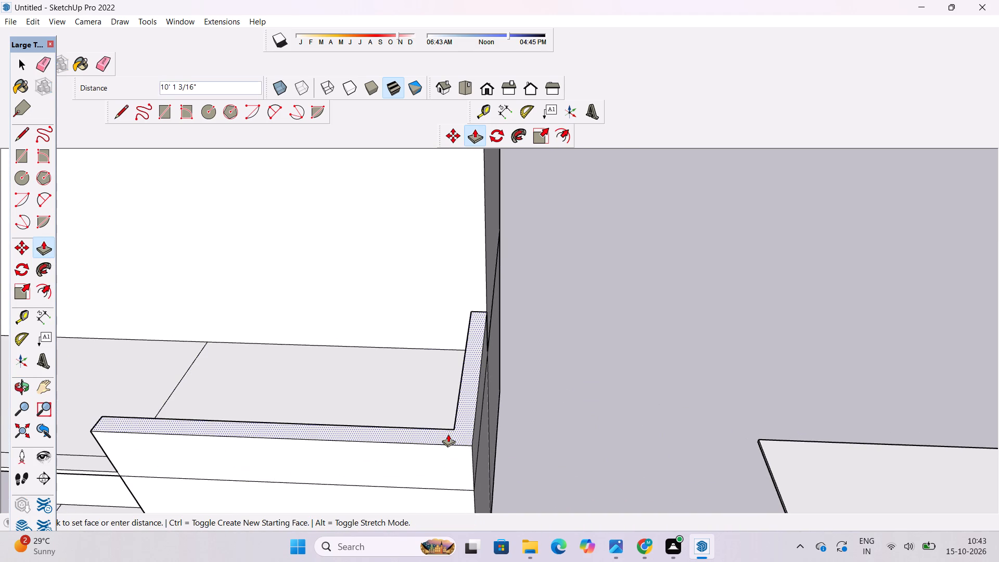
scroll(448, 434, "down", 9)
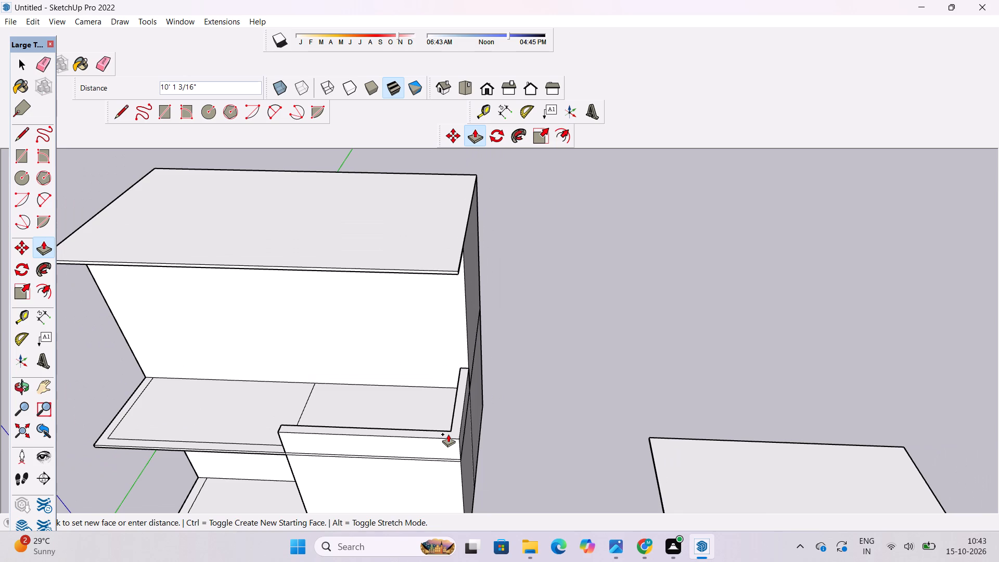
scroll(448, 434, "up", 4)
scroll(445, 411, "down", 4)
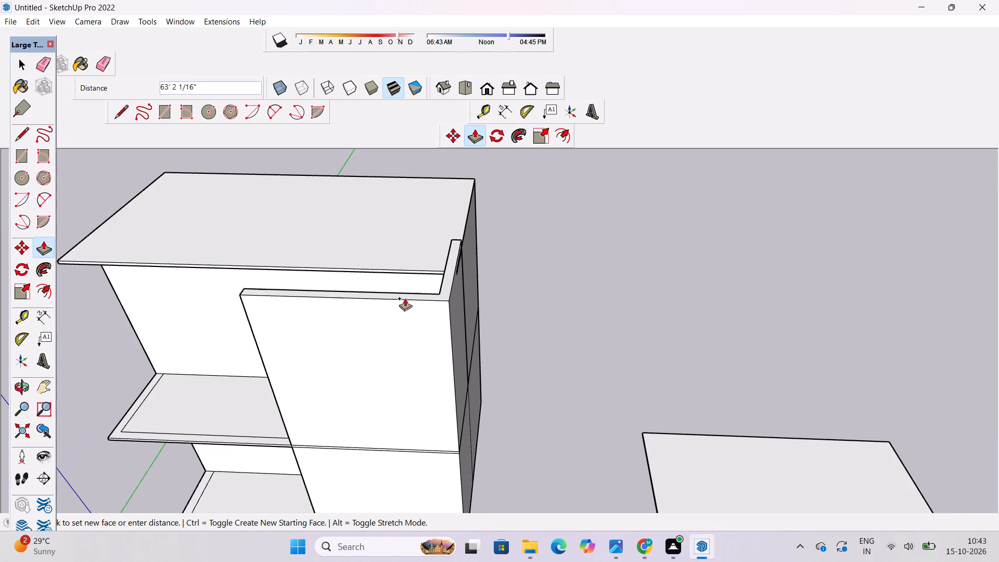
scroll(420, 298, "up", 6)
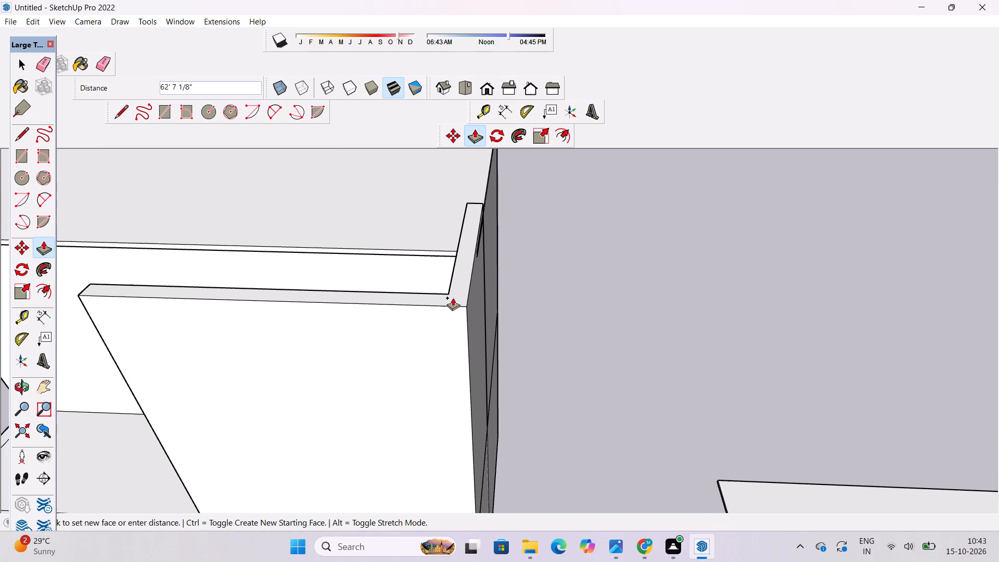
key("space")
Push/Pull the upper roof slab's front face outward 18' until flush with the lower roof slab's outer front corner.
type("o")
left_click_drag(554, 323, 483, 347)
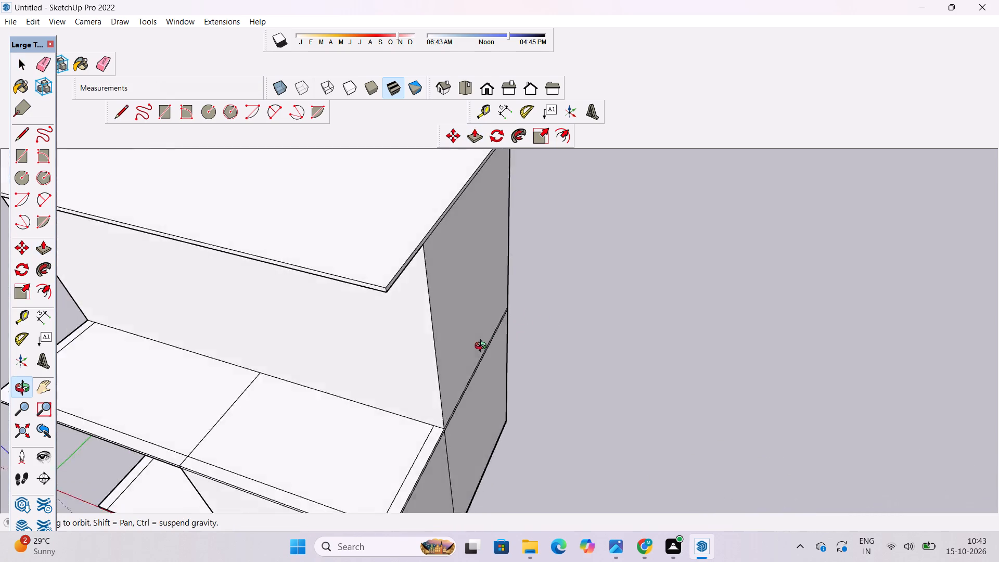
left_click_drag(483, 347, 424, 358)
left_click_drag(418, 362, 420, 353, "shift")
left_click_drag(417, 361, 431, 325)
left_click_drag(431, 325, 455, 355, "shift")
left_click_drag(434, 363, 437, 356)
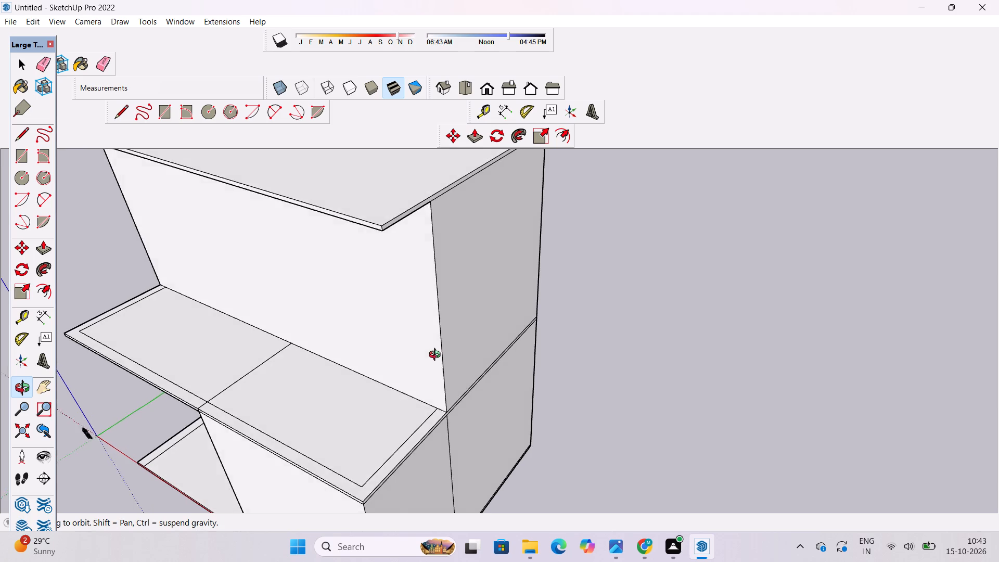
left_click_drag(437, 356, 438, 354)
scroll(450, 337, "down", 4)
left_click_drag(450, 337, 472, 363, "shift")
left_click_drag(470, 362, 470, 354)
left_click_drag(470, 354, 469, 338, "shift")
left_click(468, 338)
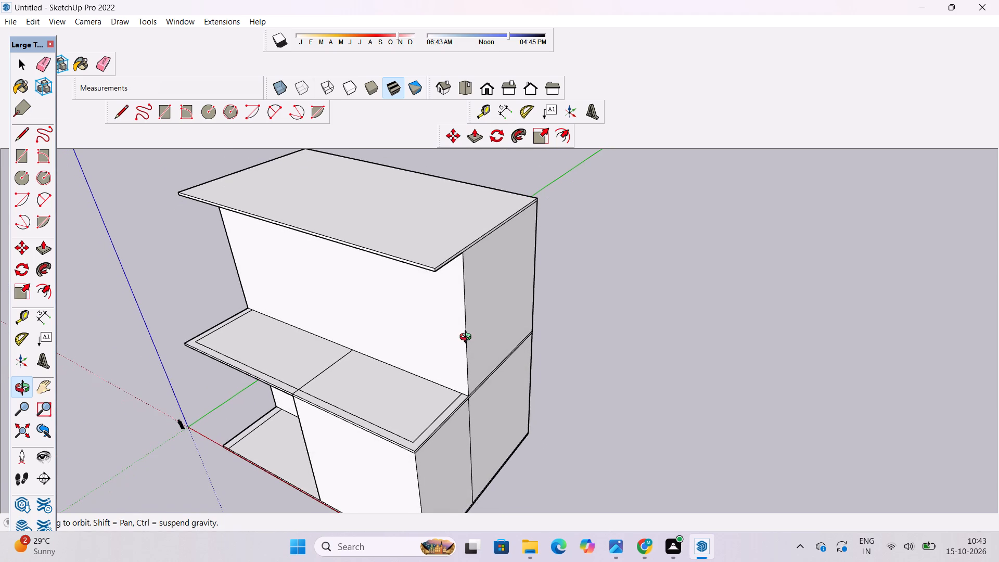
key("p")
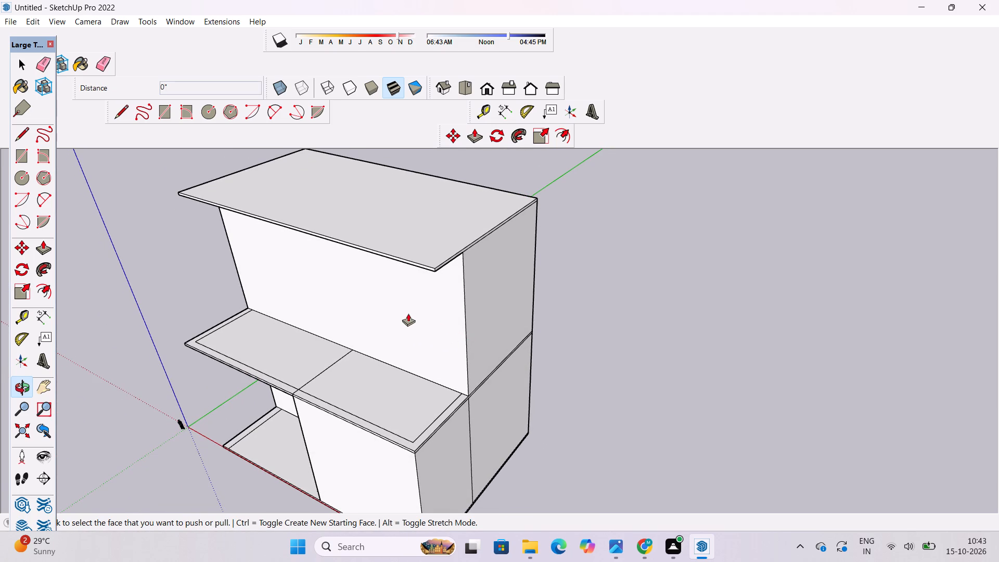
scroll(428, 254, "up", 5)
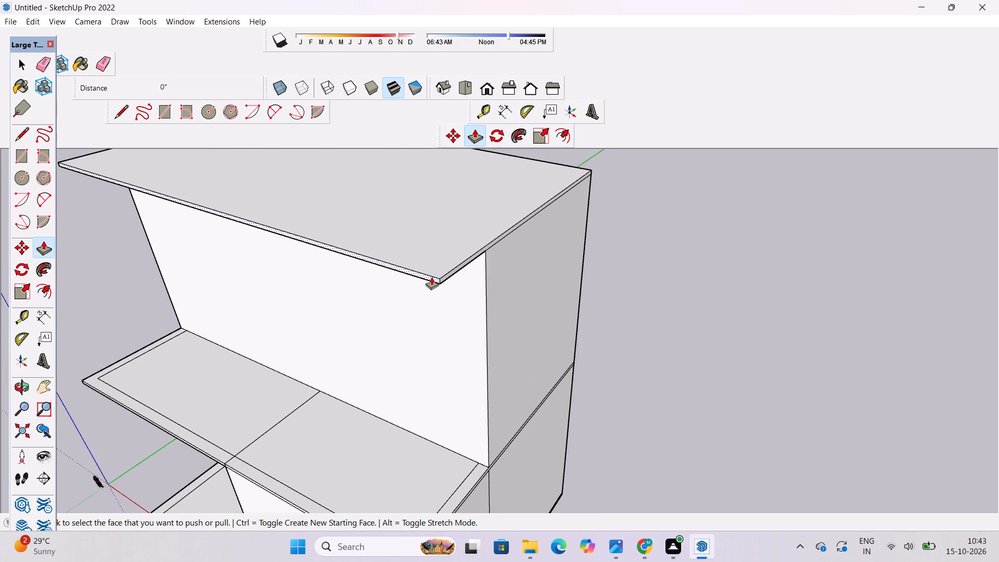
scroll(431, 277, "up", 2)
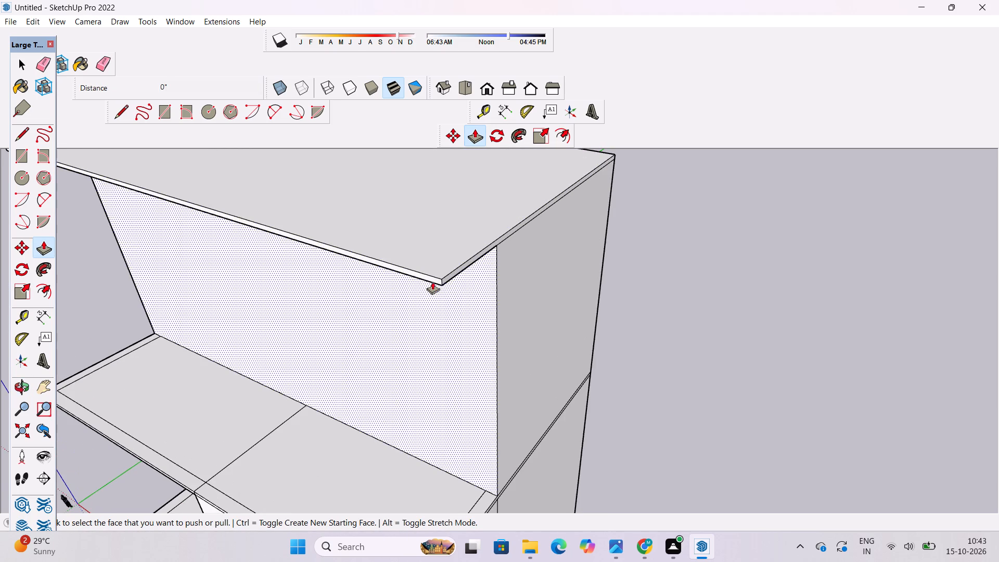
left_click(436, 278)
scroll(436, 278, "down", 8)
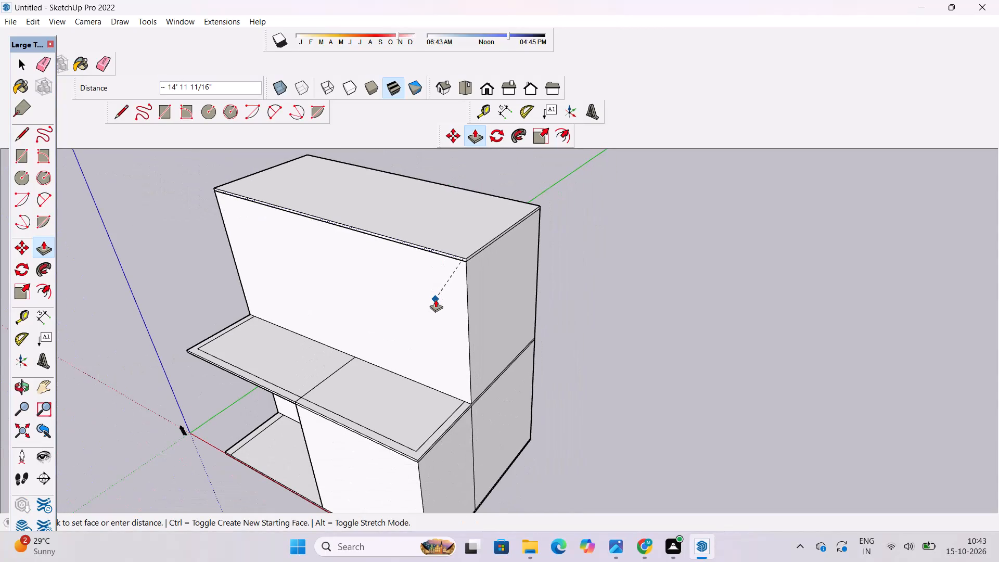
scroll(434, 299, "down", 2)
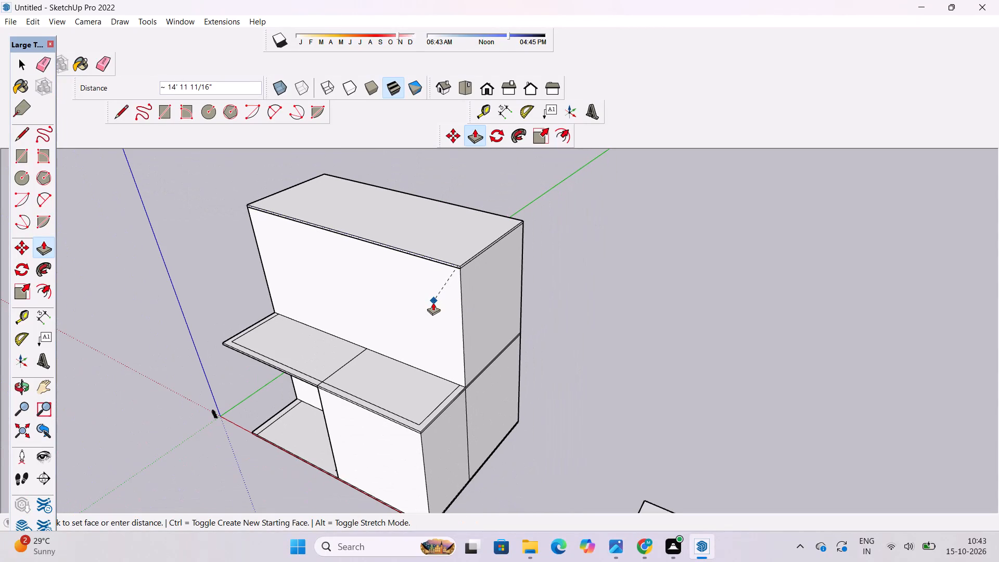
scroll(418, 426, "up", 6)
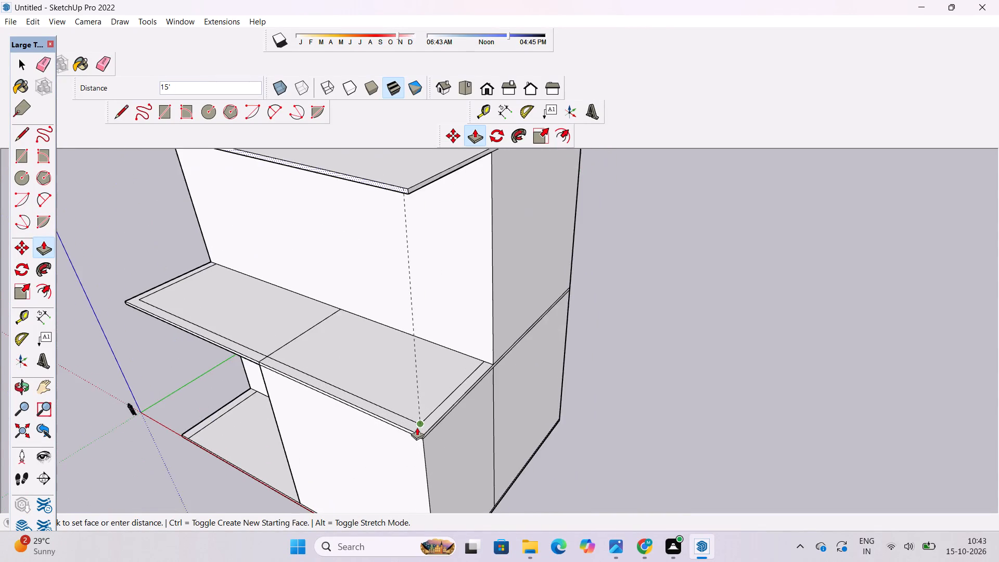
scroll(417, 427, "up", 4)
left_click(424, 445)
Examine the extended upper roof overhang and the lower roof slab from above, below and the front.
scroll(329, 486, "down", 7)
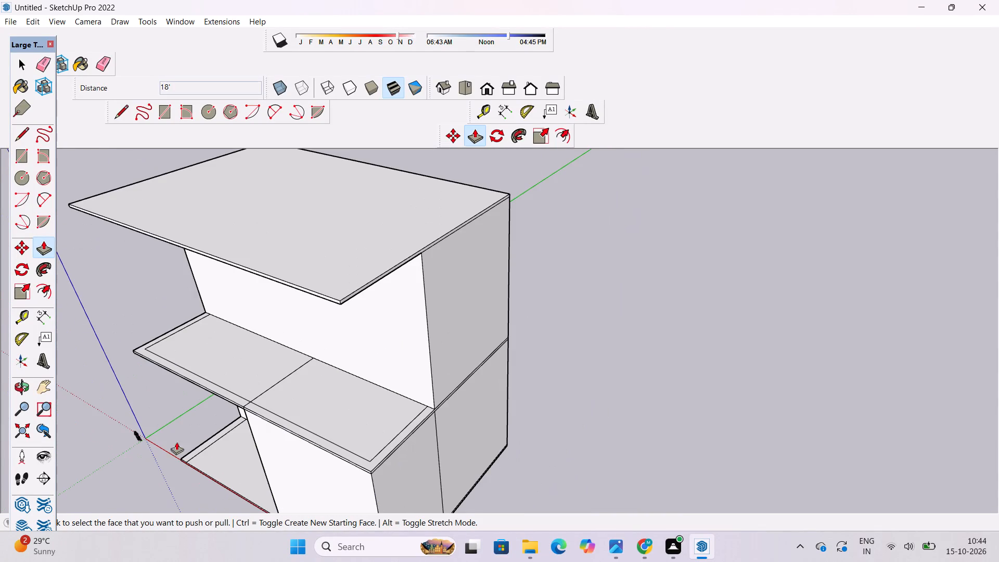
left_click(21, 384)
scroll(295, 384, "down", 6)
left_click_drag(299, 397, 443, 204)
left_click_drag(451, 221, 361, 467)
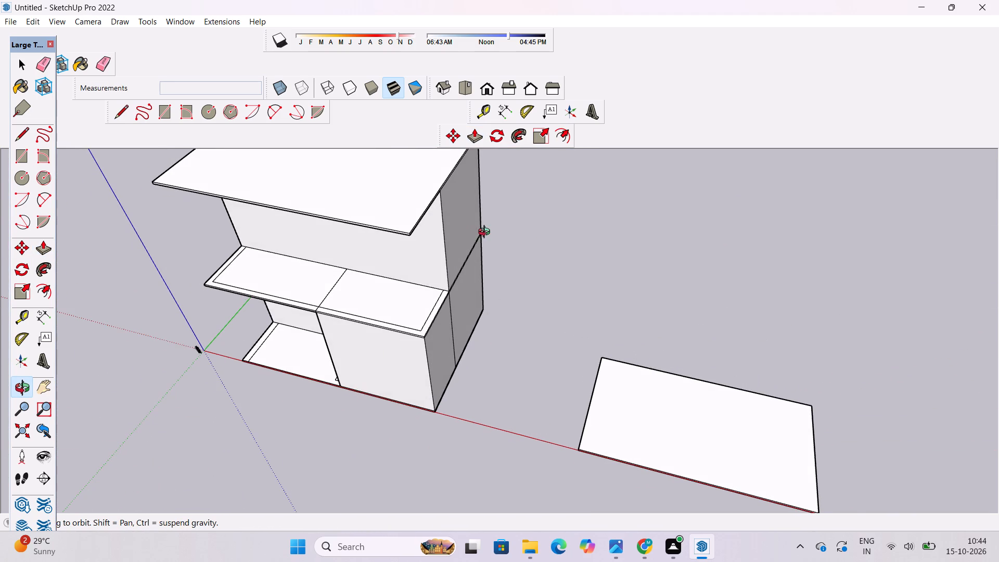
left_click_drag(486, 233, 468, 346, "shift")
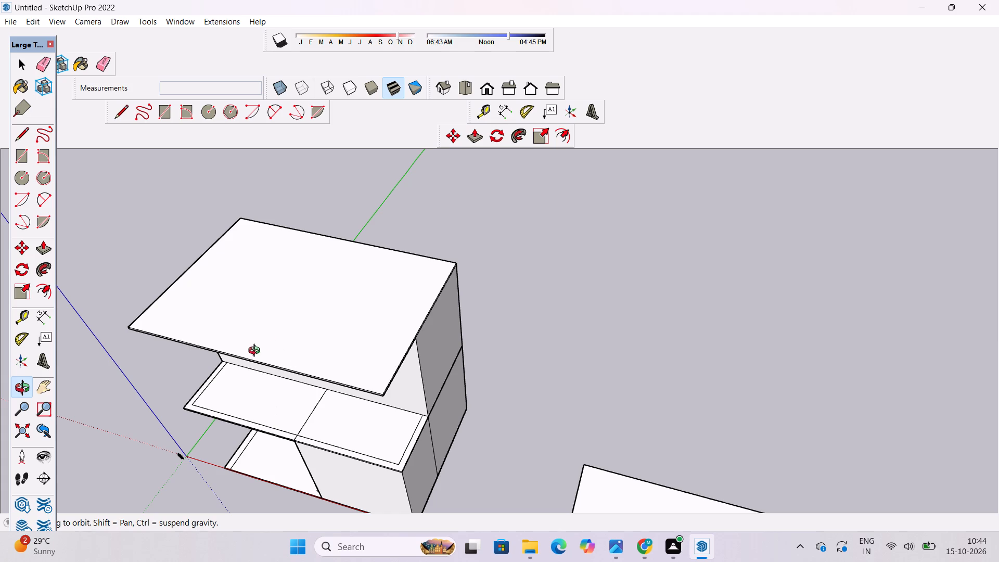
left_click_drag(230, 413, 278, 320)
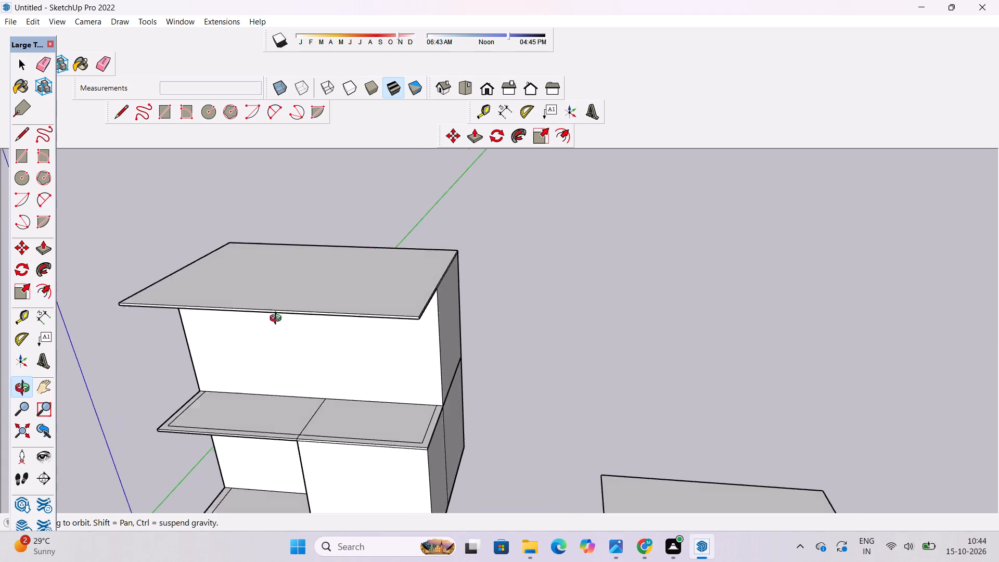
left_click_drag(278, 320, 288, 296)
scroll(288, 296, "down", 5, "ctrl")
scroll(288, 296, "up", 7, "ctrl")
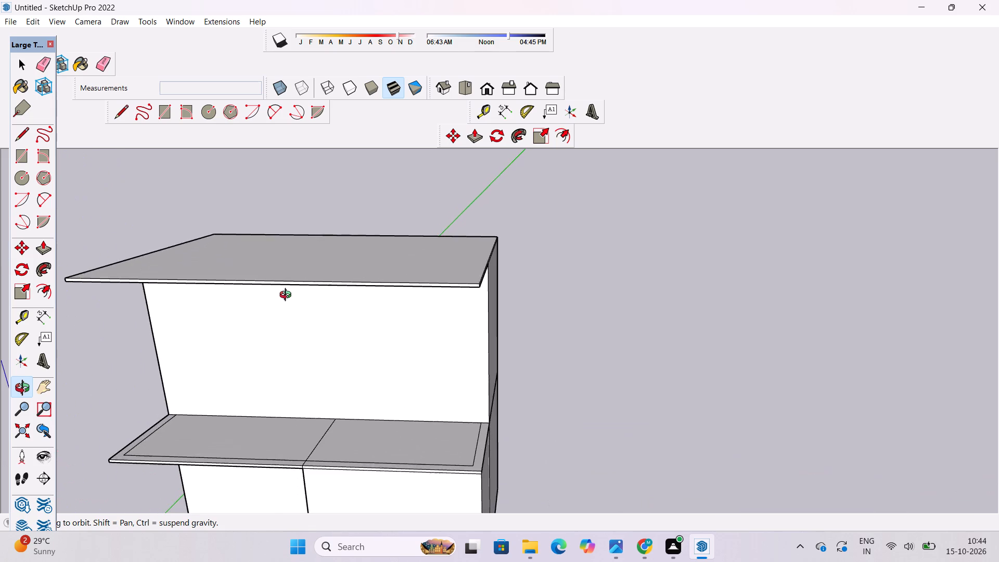
scroll(288, 296, "down", 5, "ctrl")
scroll(288, 296, "up", 3, "ctrl")
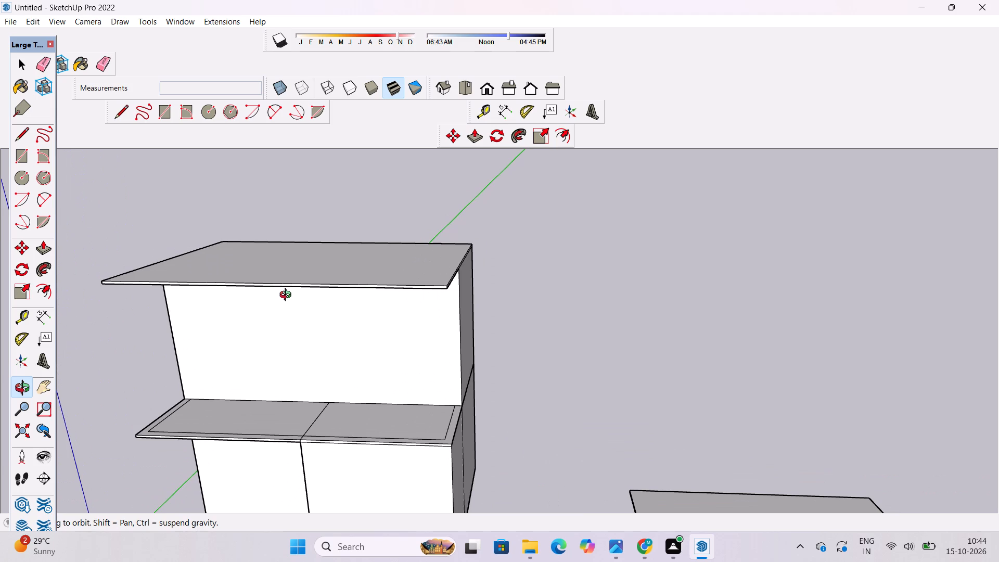
scroll(417, 351, "down", 8)
left_click_drag(332, 413, 476, 270)
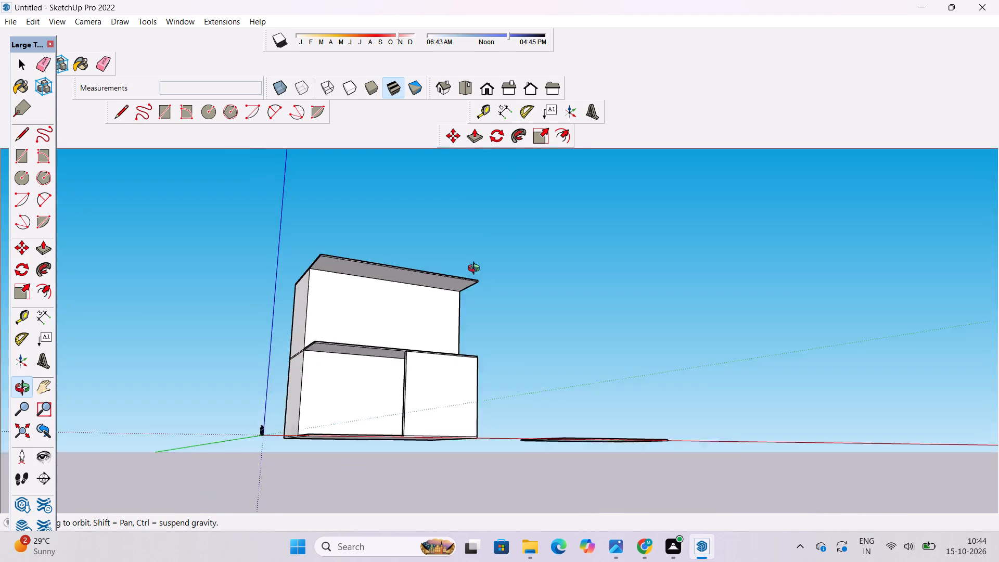
left_click_drag(476, 270, 480, 255)
scroll(453, 274, "up", 5)
left_click_drag(494, 303, 422, 366)
scroll(496, 373, "up", 3)
left_click_drag(485, 371, 402, 425)
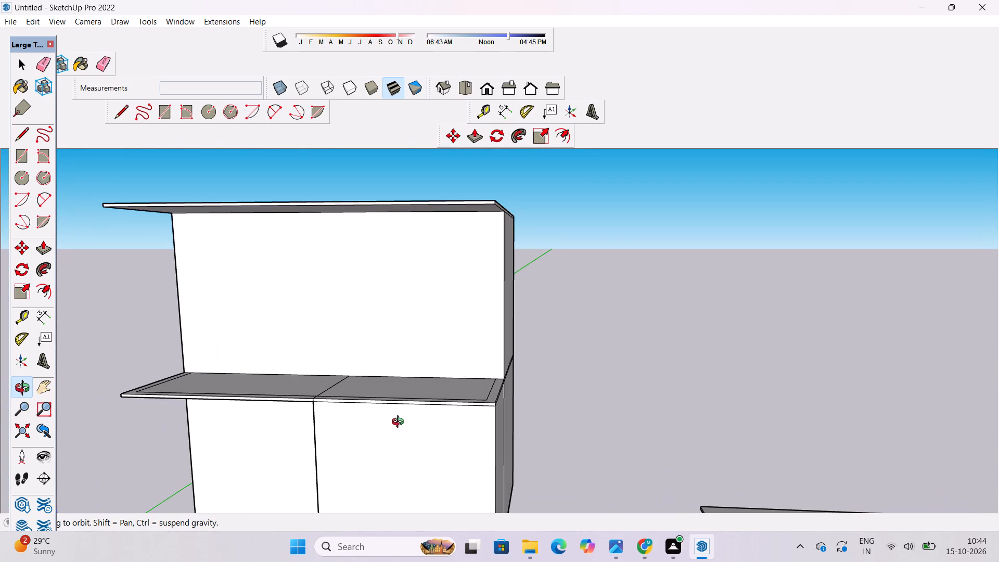
scroll(414, 407, "down", 5)
left_click_drag(433, 386, 433, 400)
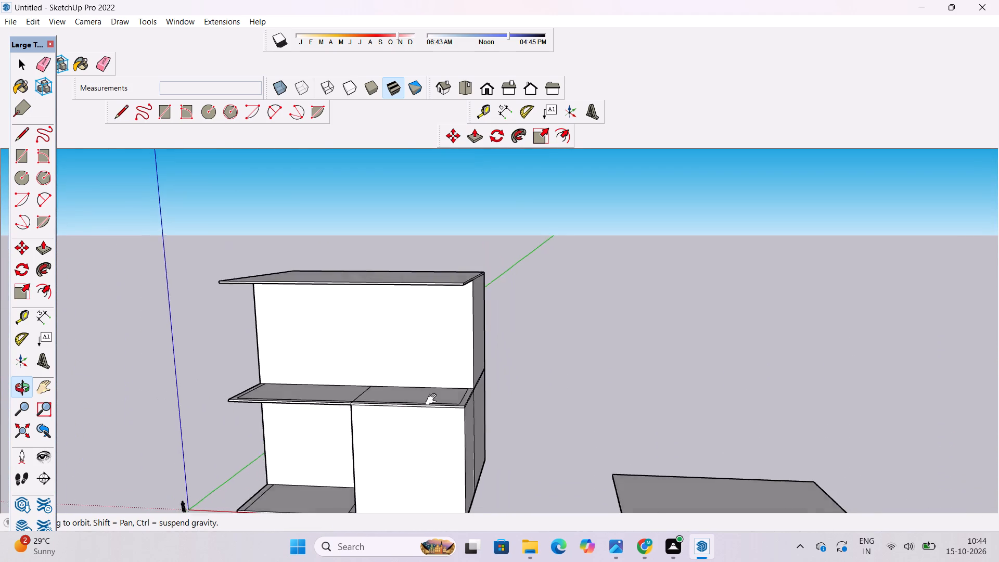
left_click_drag(433, 400, 448, 293)
left_click_drag(465, 327, 491, 496)
scroll(438, 349, "up", 5)
left_click_drag(438, 349, 451, 419, "shift")
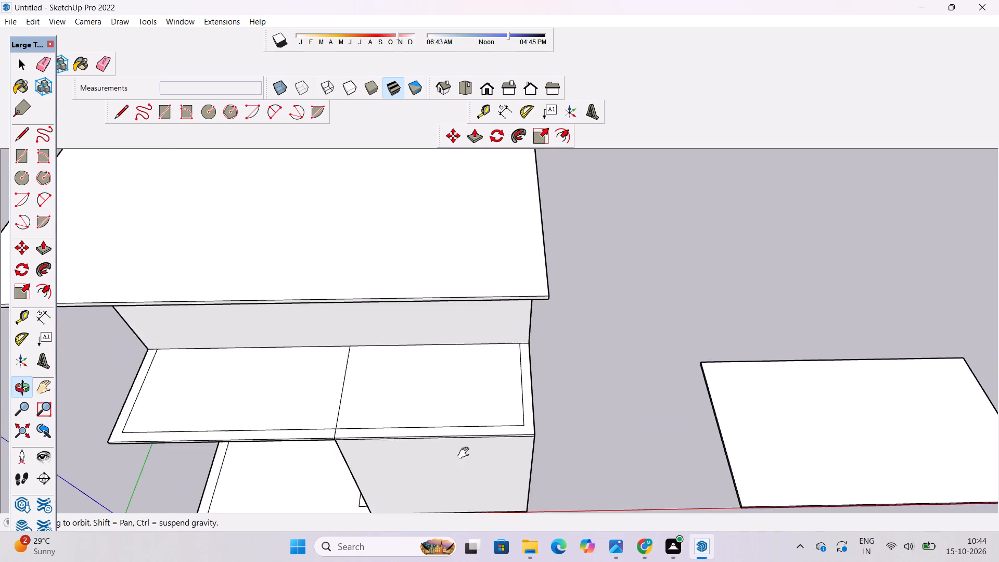
left_click_drag(466, 453, 372, 369)
scroll(374, 359, "up", 3)
left_click_drag(374, 365, 372, 399, "shift")
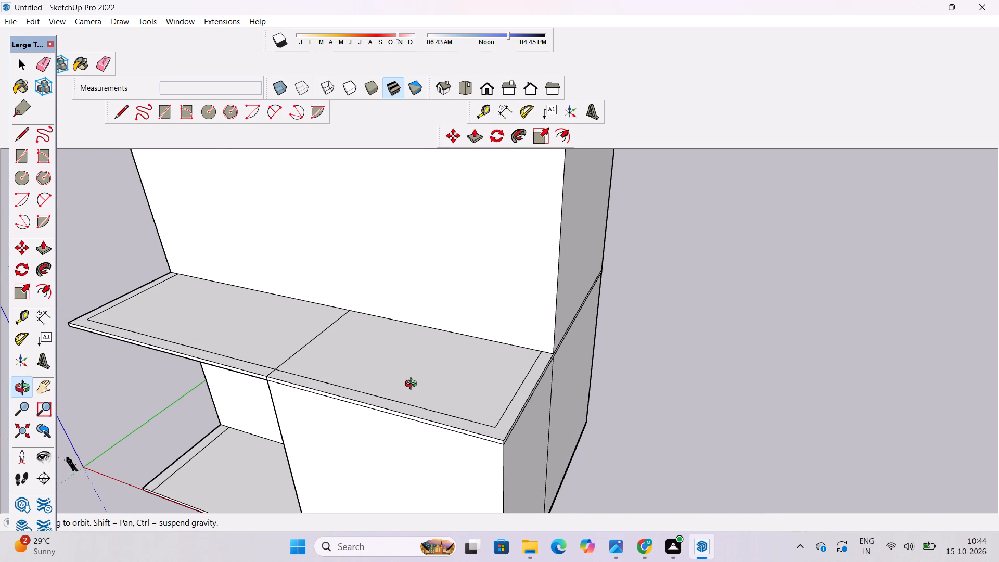
scroll(413, 385, "down", 1)
left_click_drag(414, 381, 438, 436, "shift")
left_click_drag(440, 450, 422, 404, "shift")
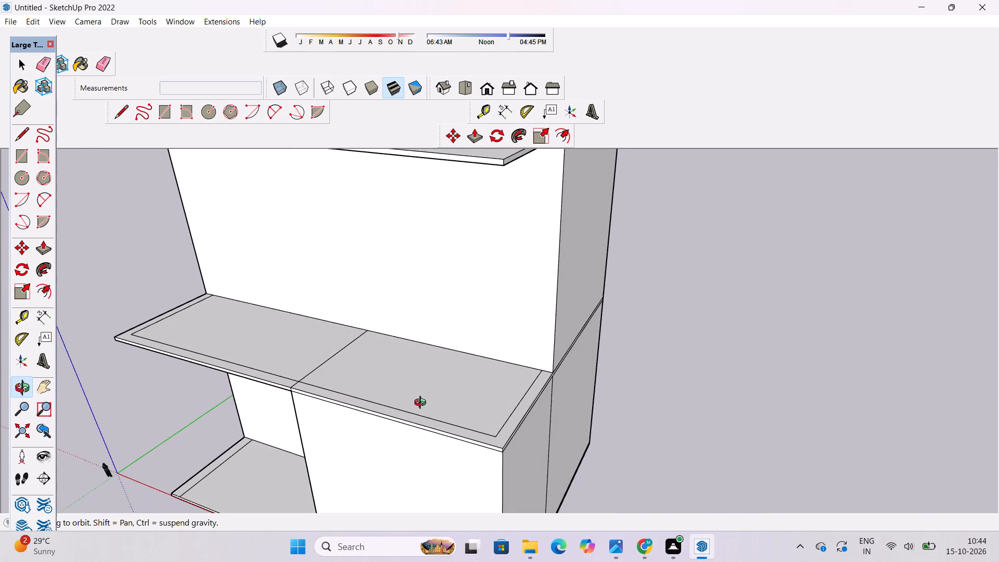
left_click_drag(422, 404, 421, 402, "shift")
Push/Pull the L-shaped strip on the lower roof slab beside the open bay upward 60' to the upper roof slab.
key("p")
scroll(400, 411, "down", 1)
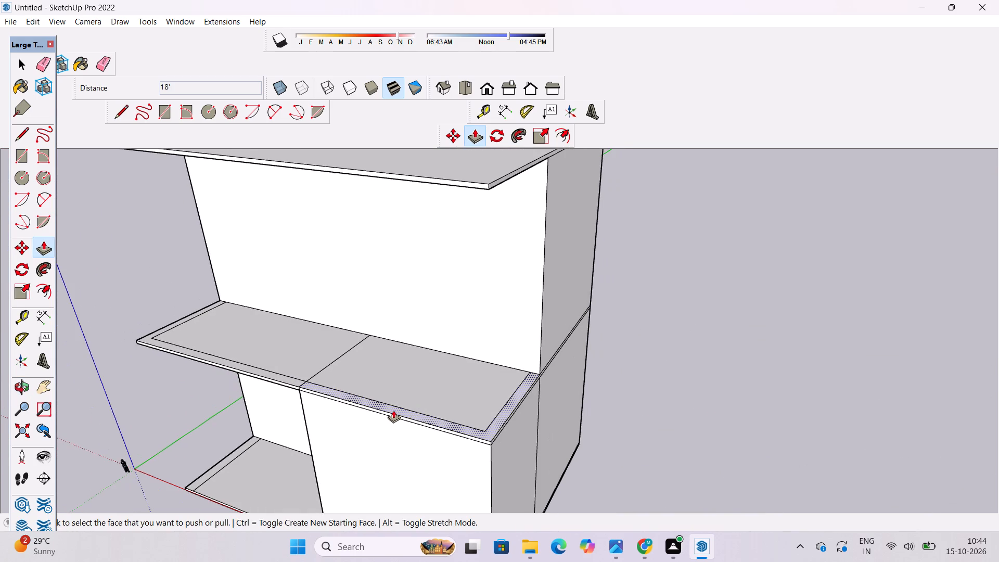
scroll(393, 410, "down", 4)
scroll(465, 386, "up", 4)
left_click(460, 440)
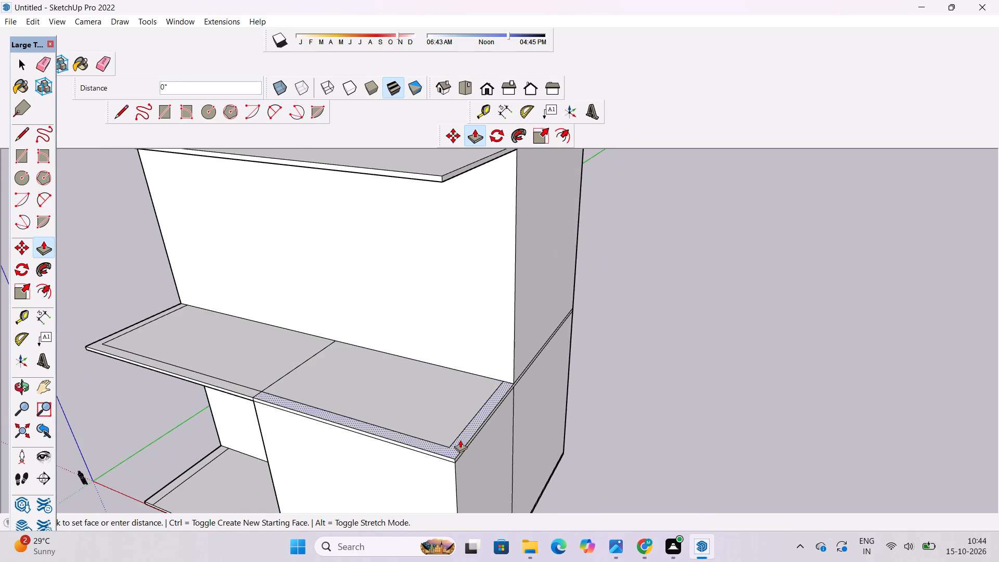
scroll(456, 420, "down", 6)
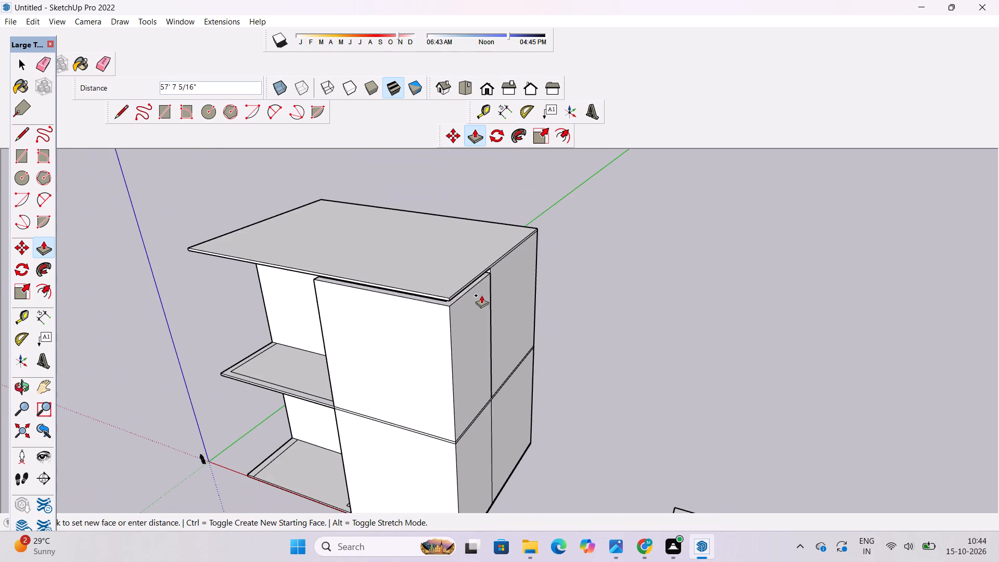
scroll(482, 291, "up", 11)
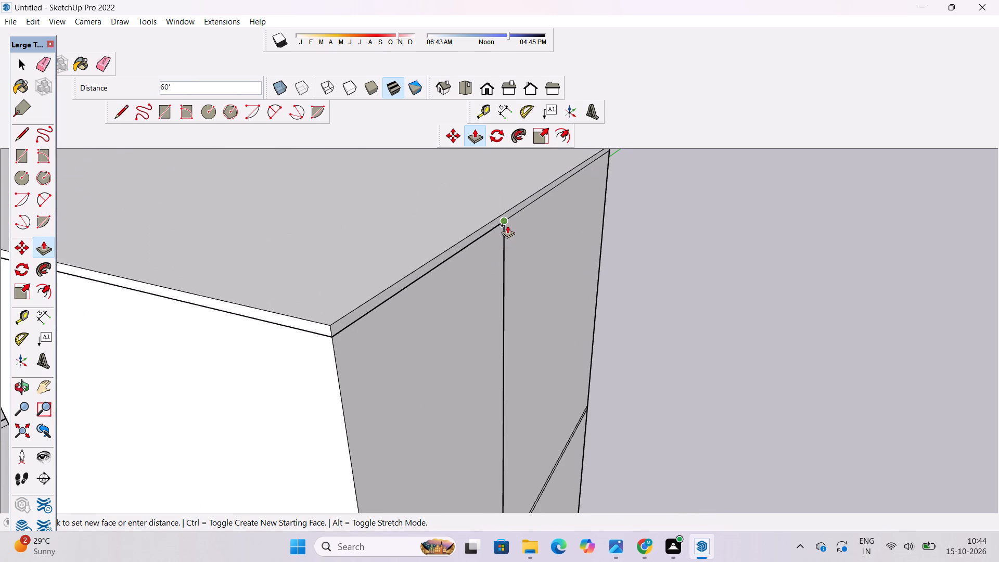
left_click(507, 225)
key("space")
Examine the raised upper front walls, open bays and roof overhang from the front, side and above.
key("o")
scroll(500, 250, "down", 6)
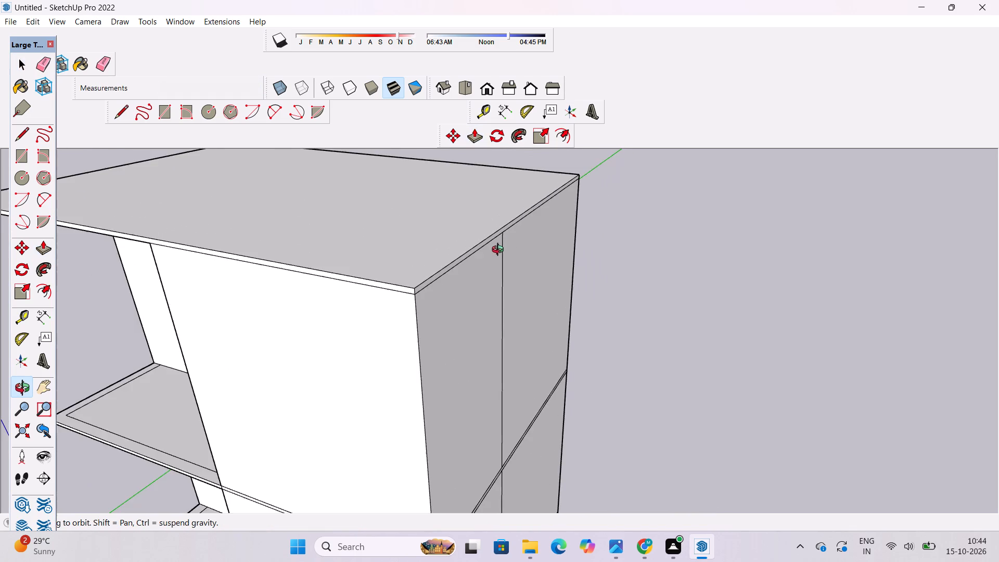
left_click_drag(435, 303, 574, 269)
scroll(575, 267, "down", 5)
left_click_drag(560, 287, 467, 321)
scroll(464, 321, "down", 2)
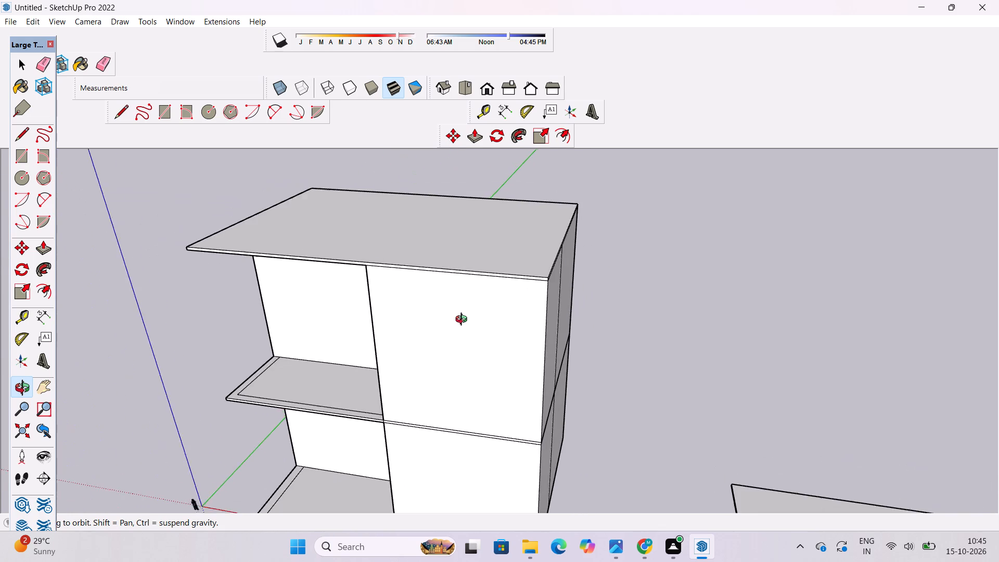
scroll(464, 321, "down", 2)
left_click_drag(463, 321, 464, 329)
scroll(443, 310, "down", 4)
left_click_drag(431, 349, 455, 313)
left_click_drag(458, 316, 469, 352)
left_click_drag(456, 356, 493, 350)
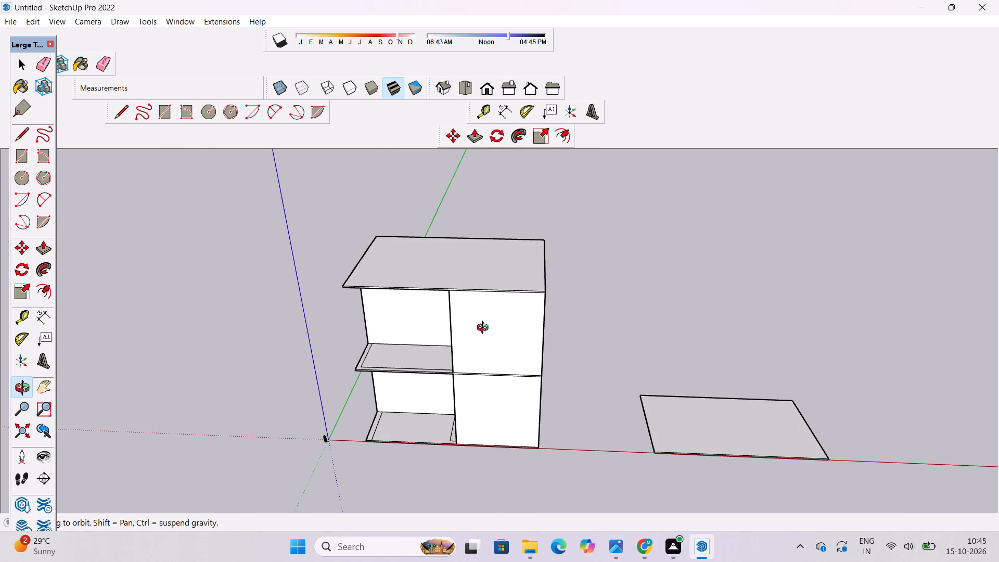
left_click_drag(424, 328, 459, 336)
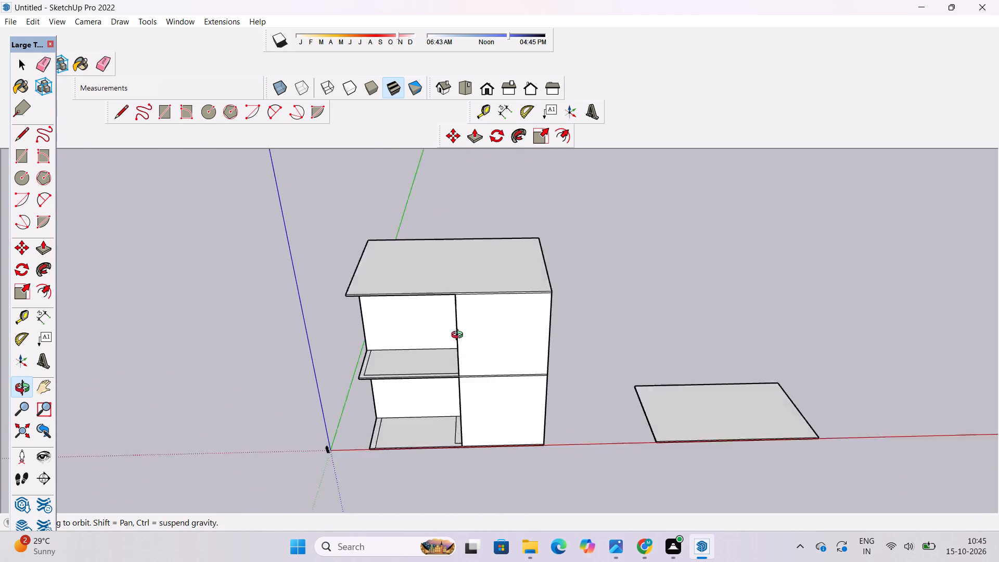
left_click_drag(459, 336, 504, 339)
left_click_drag(482, 362, 463, 321)
scroll(462, 320, "down", 3)
left_click_drag(473, 311, 463, 349, "shift")
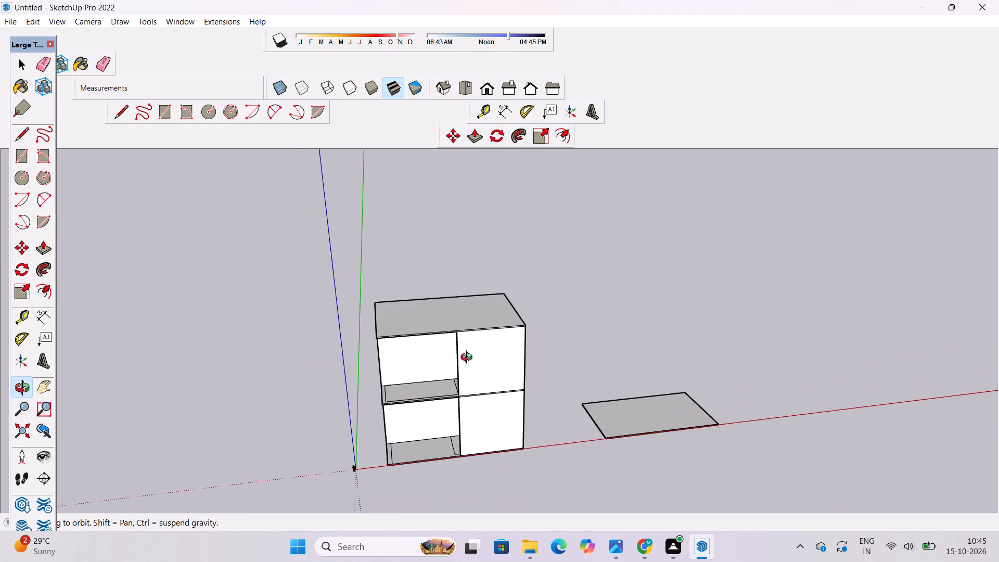
left_click_drag(469, 367, 444, 352)
scroll(440, 344, "up", 4)
left_click_drag(440, 344, 432, 341, "shift")
left_click_drag(432, 341, 409, 355, "shift")
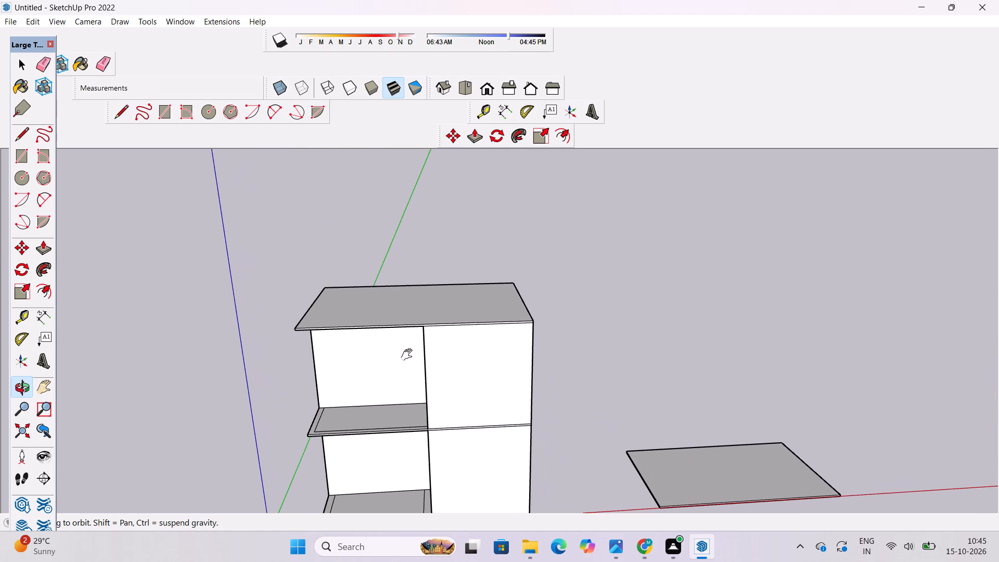
left_click_drag(409, 355, 407, 347, "shift")
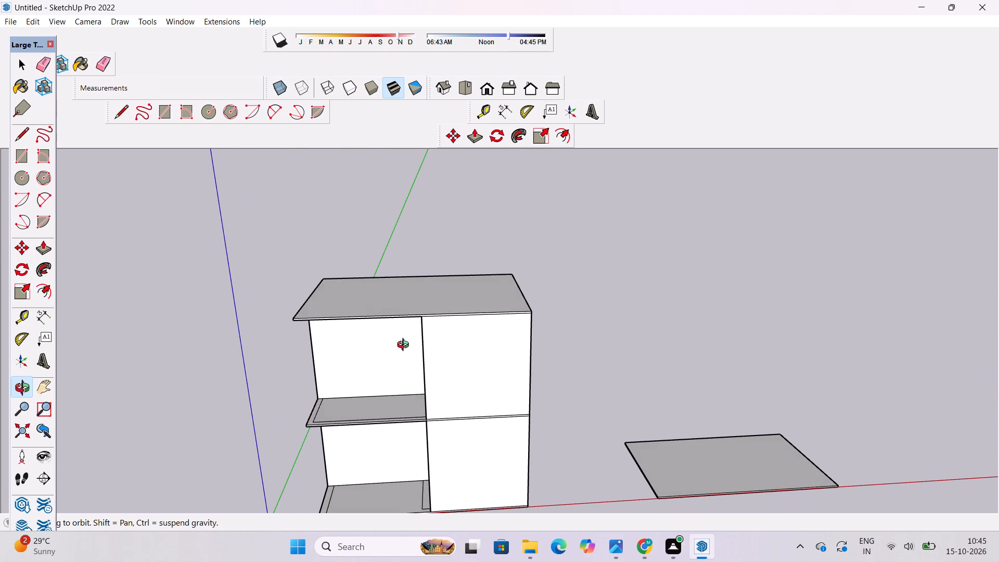
scroll(408, 335, "down", 6)
scroll(408, 335, "up", 5)
left_click_drag(417, 323, 400, 337)
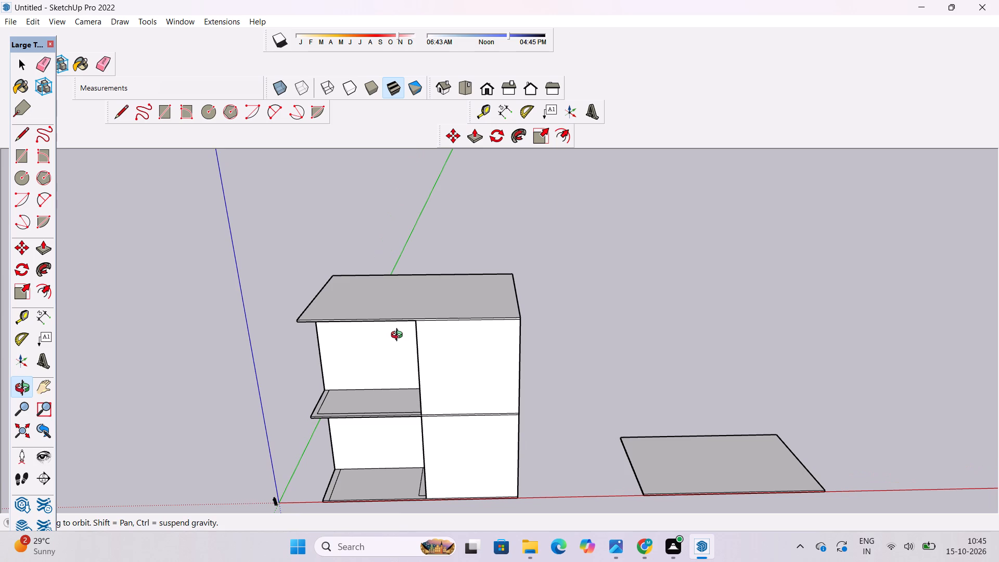
scroll(400, 339, "down", 5)
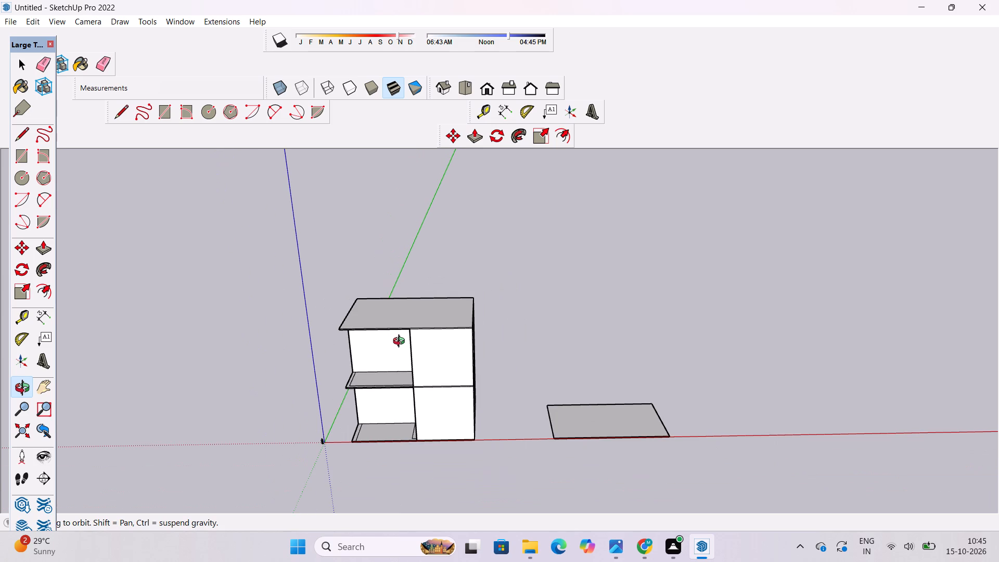
left_click_drag(438, 315, 449, 337, "shift")
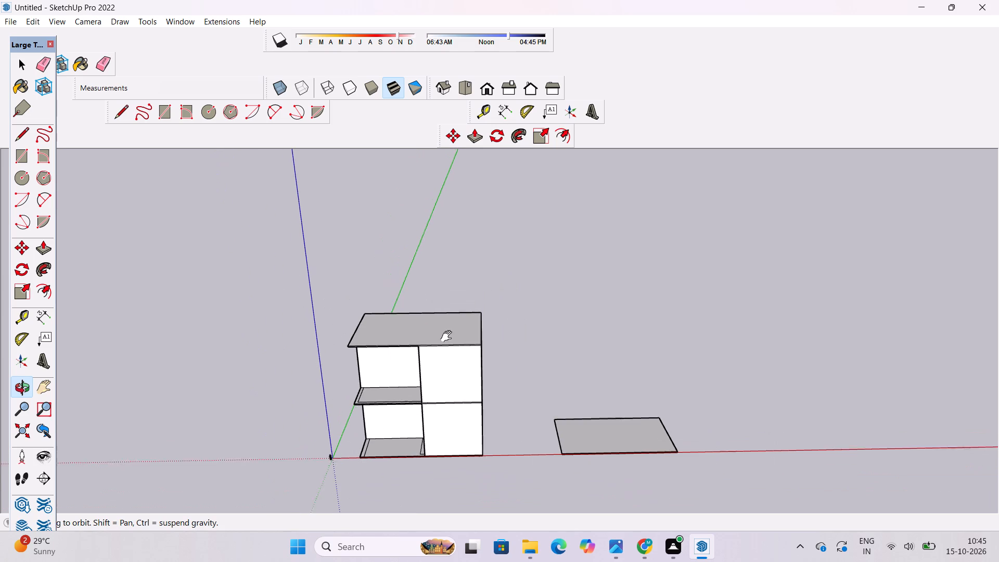
left_click_drag(449, 337, 450, 341, "shift")
scroll(442, 365, "up", 3)
left_click_drag(440, 360, 440, 374, "shift")
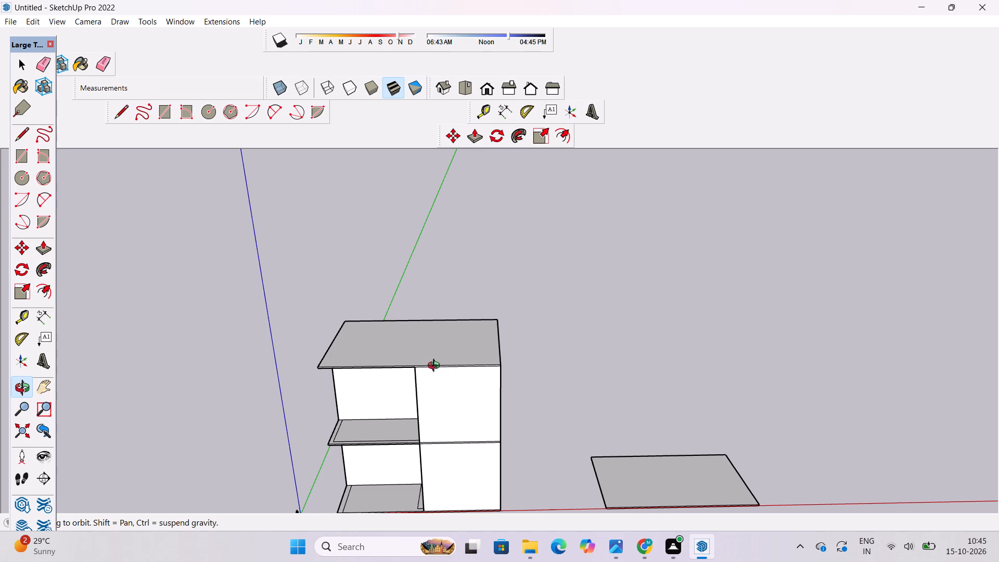
left_click(440, 348, "shift")
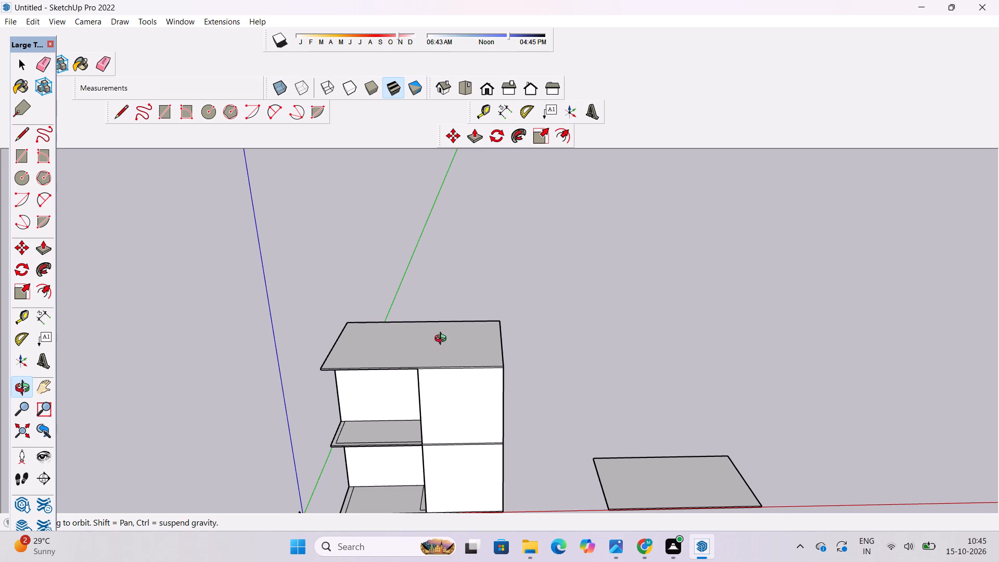
scroll(443, 339, "down", 3)
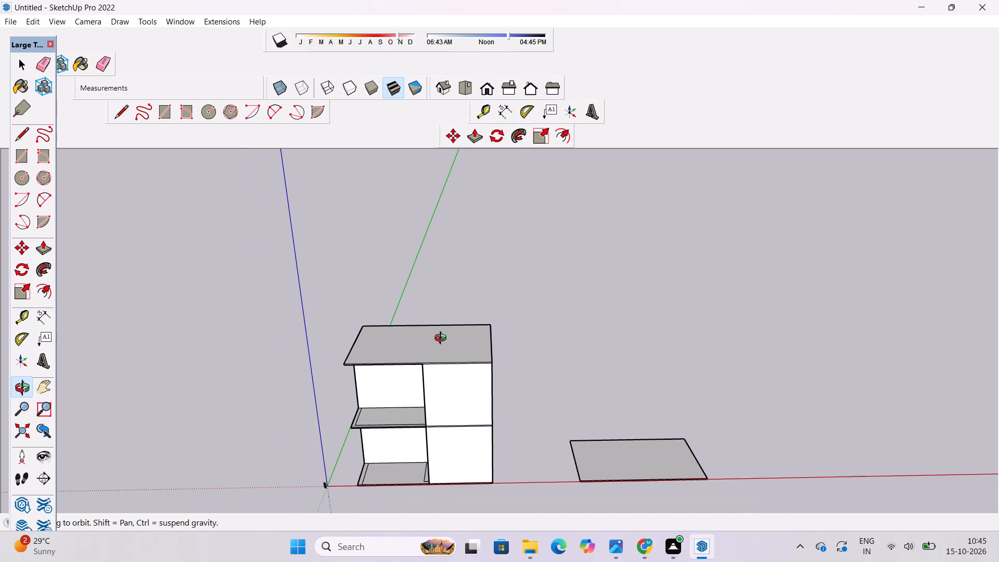
Place Tape Measure guides 3' inside the upper roof slab's open-bay side edge and rear edge.
left_click_drag(452, 342, 463, 392)
scroll(460, 363, "up", 6)
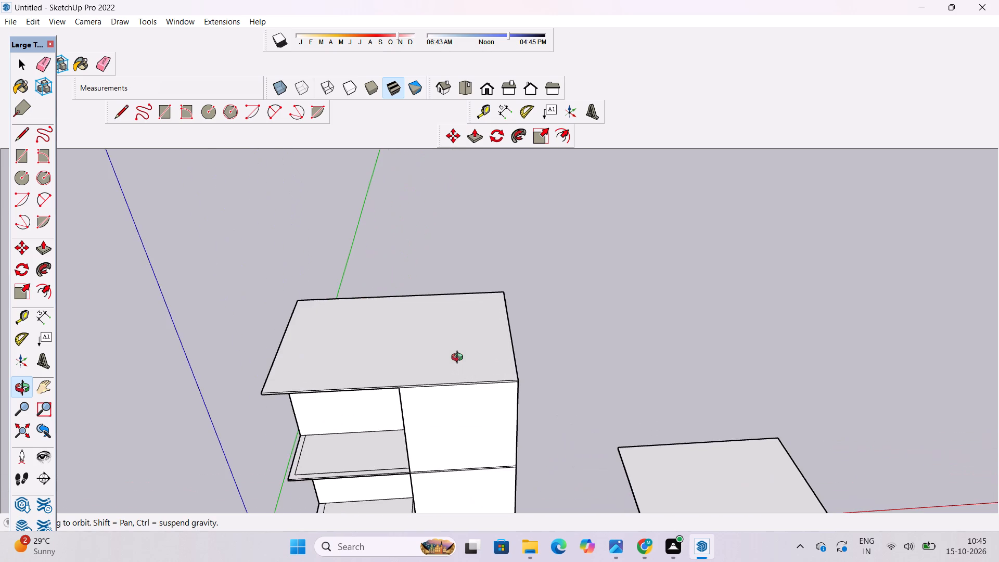
scroll(200, 206, "up", 3)
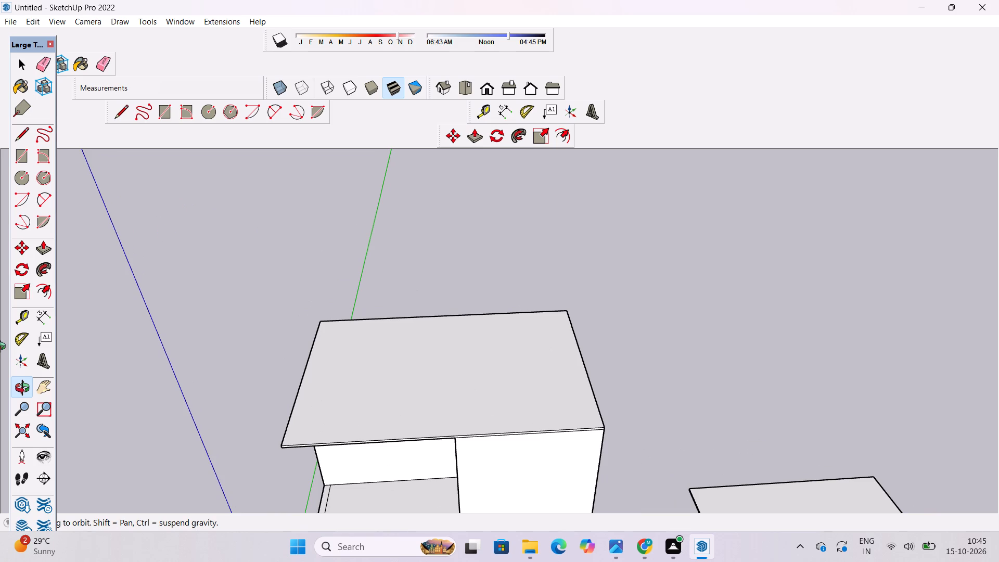
left_click(23, 315)
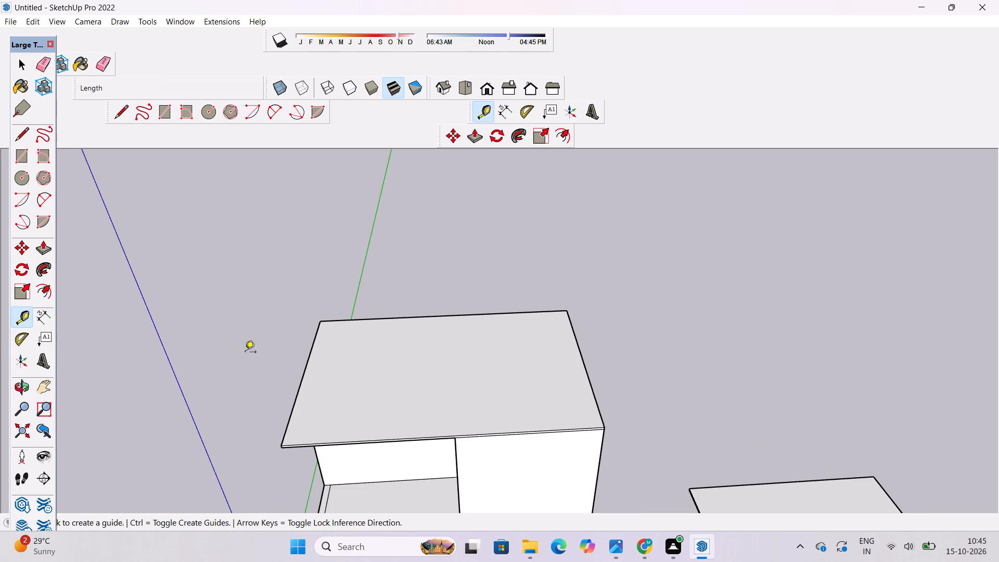
scroll(264, 440, "down", 6)
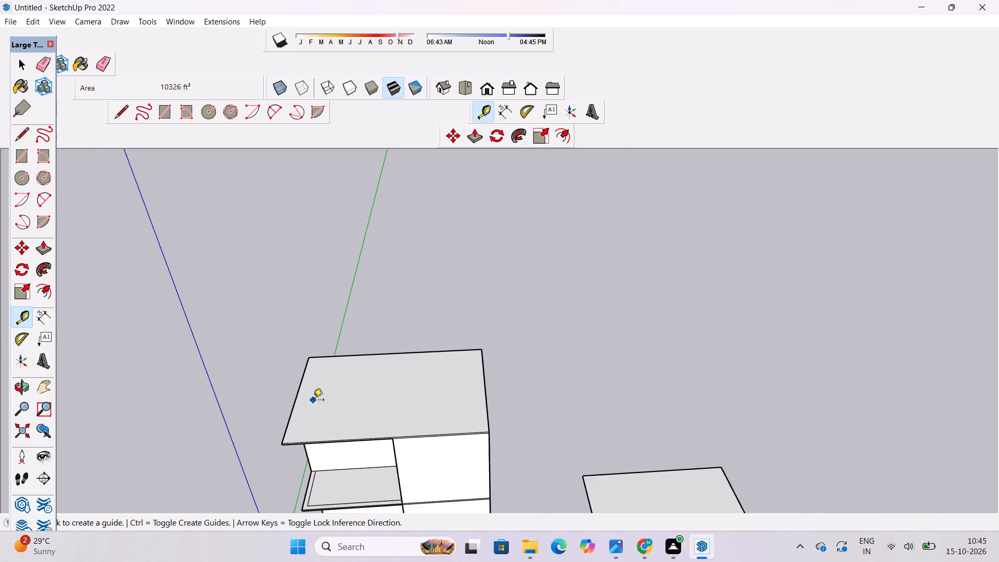
scroll(313, 401, "down", 3)
scroll(313, 387, "up", 10)
left_click(281, 419)
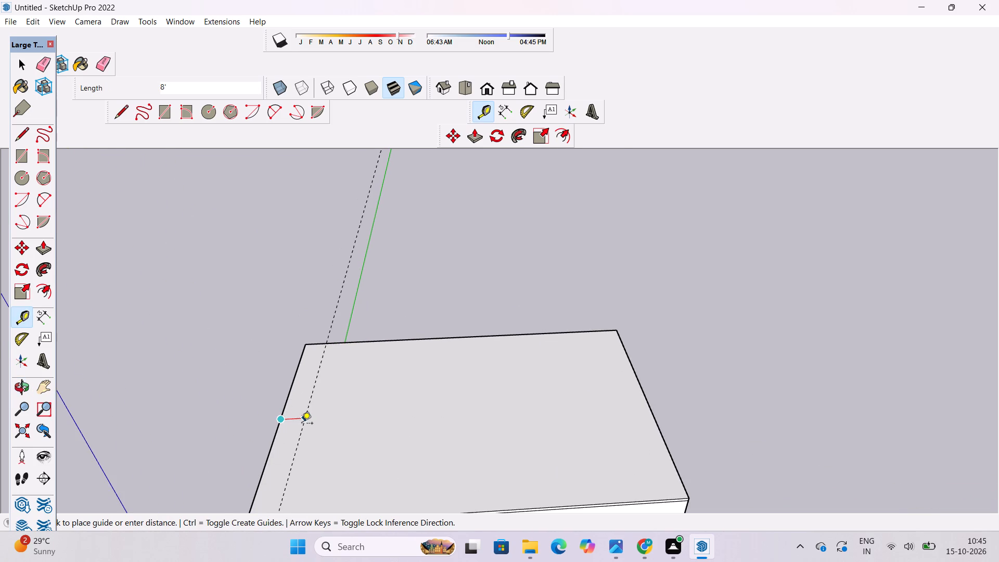
type("3'")
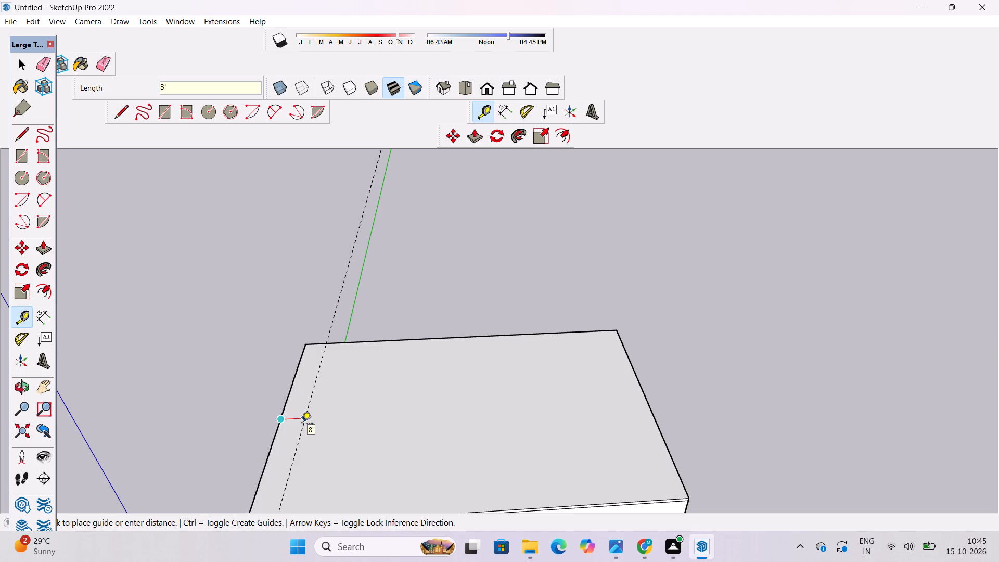
key("Return")
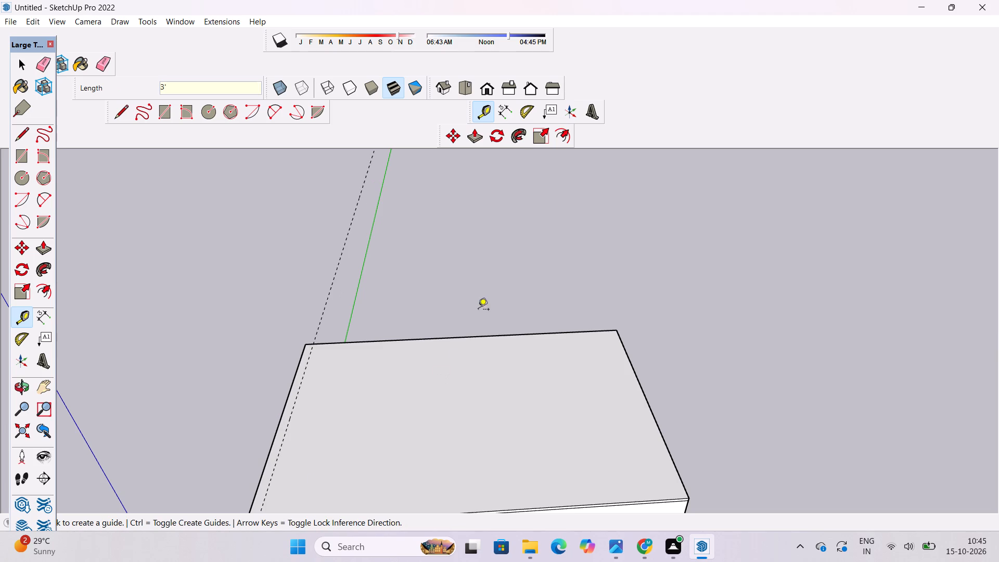
left_click(447, 337)
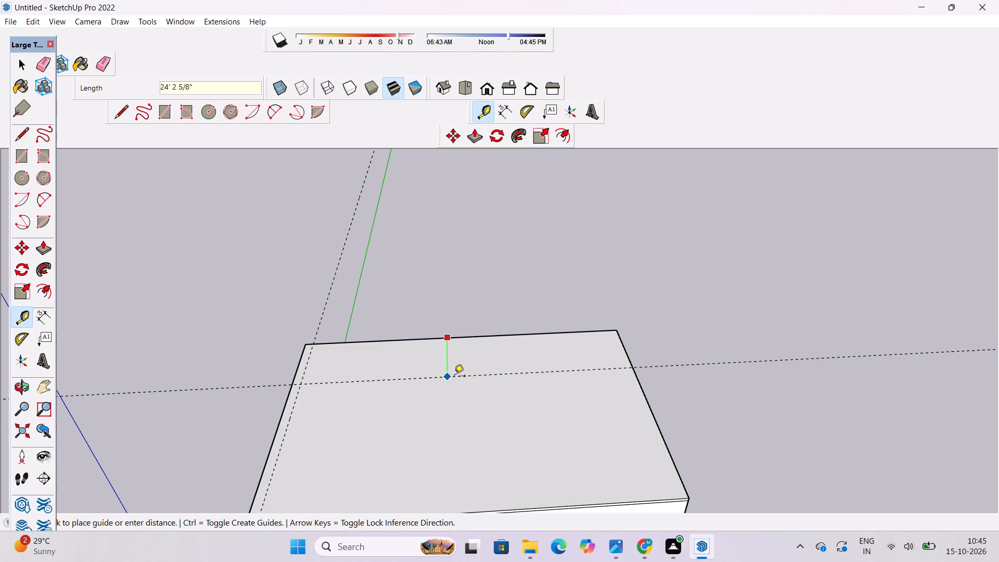
type("3'")
key("Return")
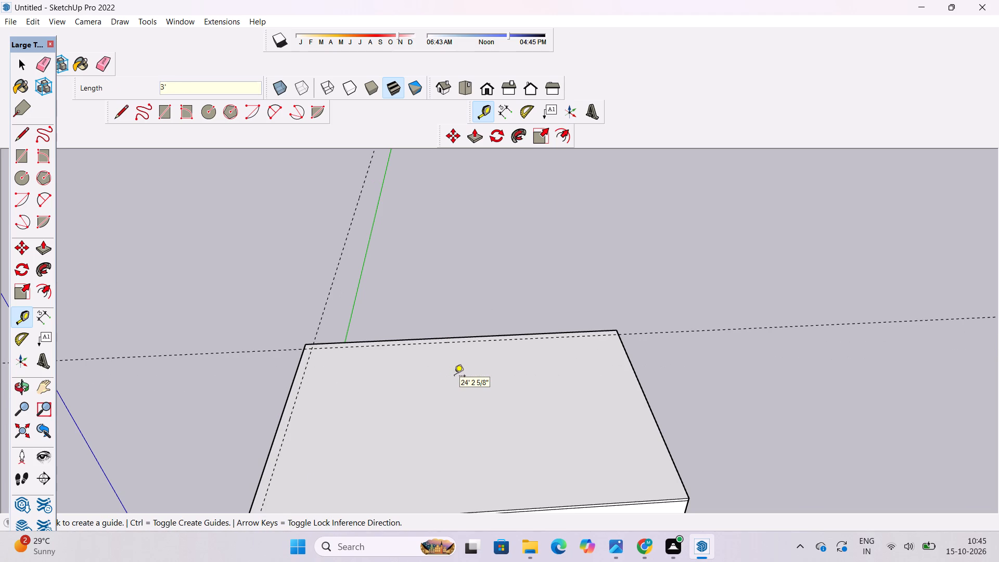
Place Tape Measure guides 3' inside the upper roof slab's opposite side edge and front edge.
scroll(444, 377, "down", 6)
scroll(549, 390, "up", 6)
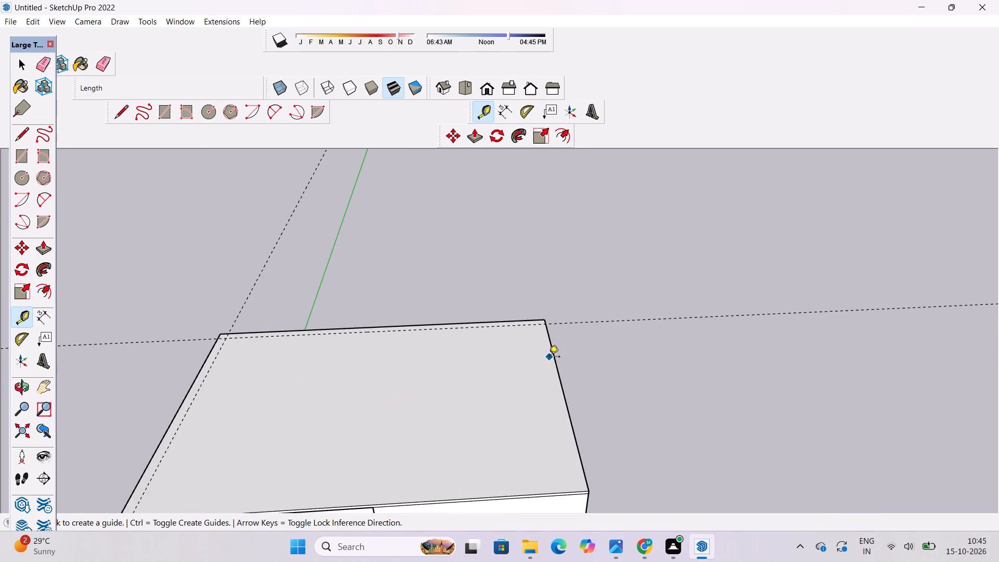
left_click(554, 352)
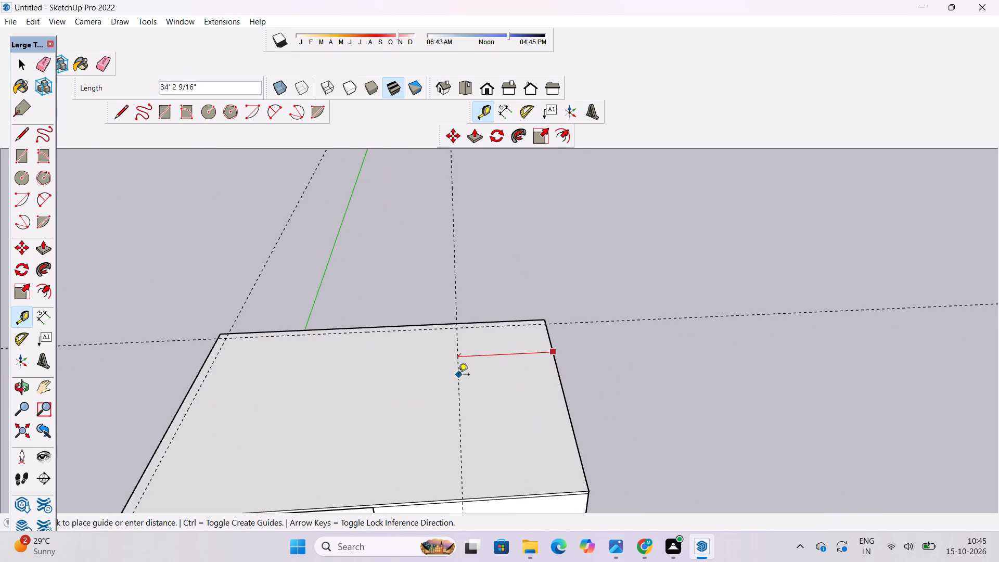
type("3'")
key("Return")
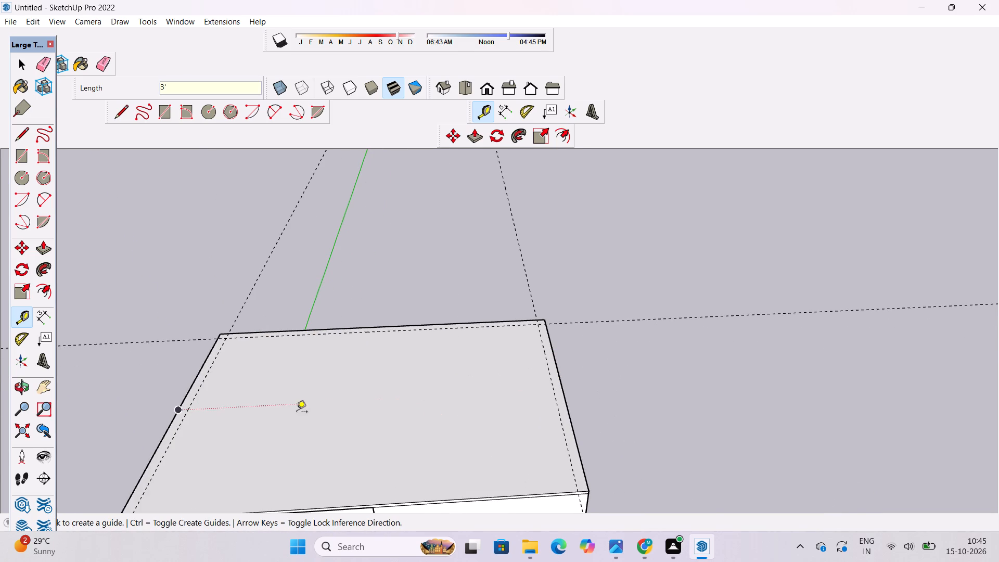
scroll(296, 412, "down", 7)
scroll(394, 446, "up", 10)
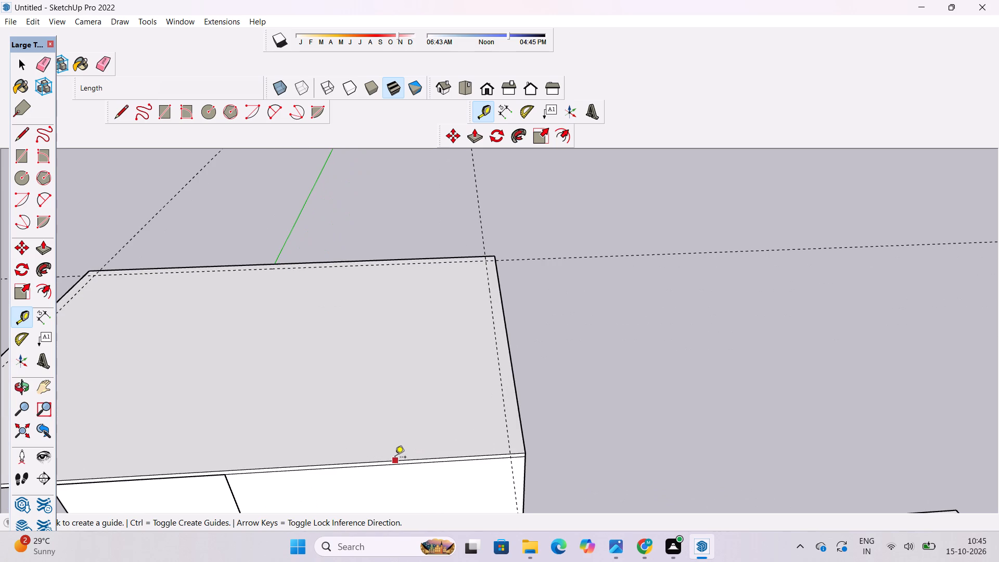
scroll(395, 458, "up", 9)
left_click(430, 461)
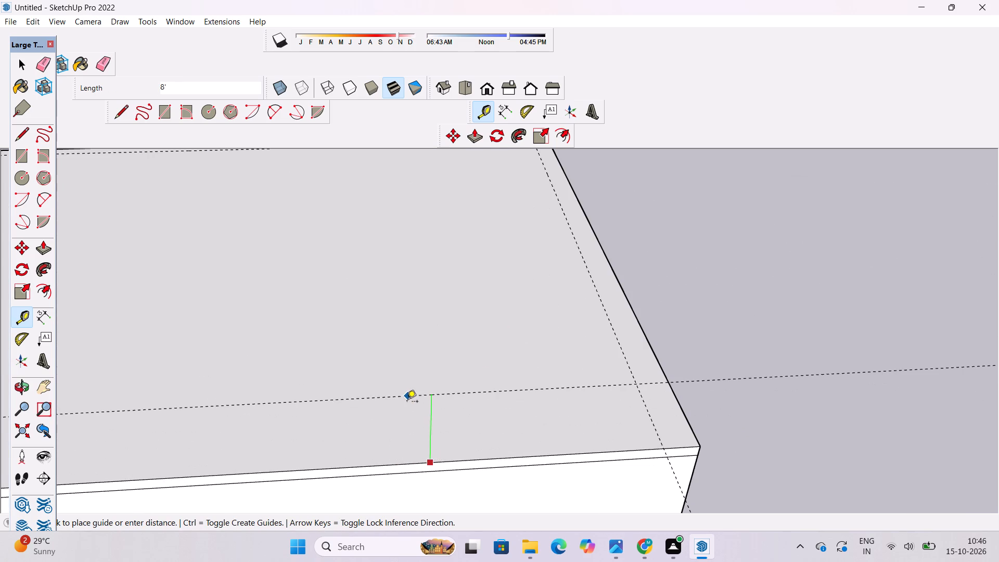
type("3'")
key("Return")
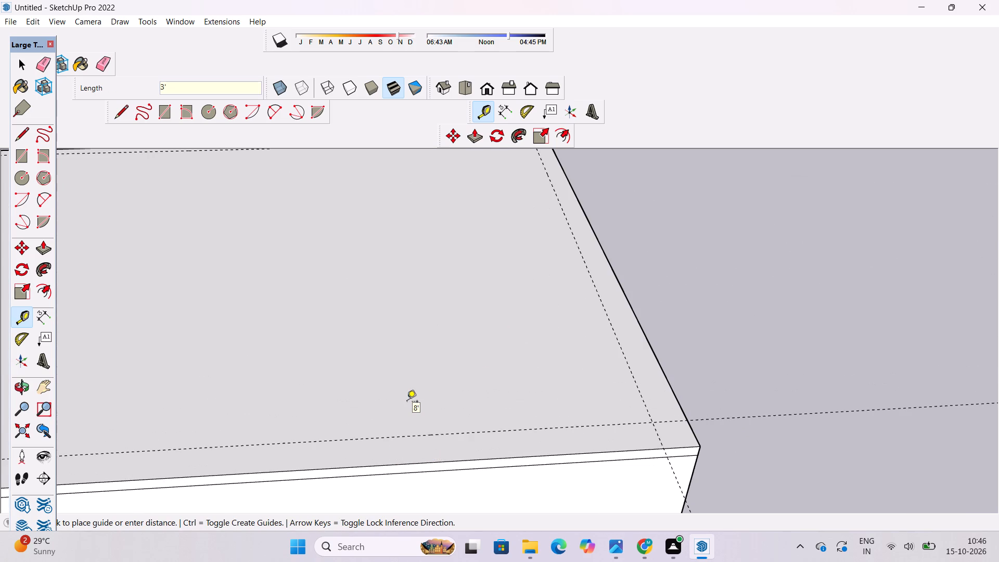
Examine the guide layout around the upper roof slab's perimeter from the side, above and the front.
left_click(27, 388)
scroll(328, 378, "down", 6)
left_click_drag(642, 402, 369, 421)
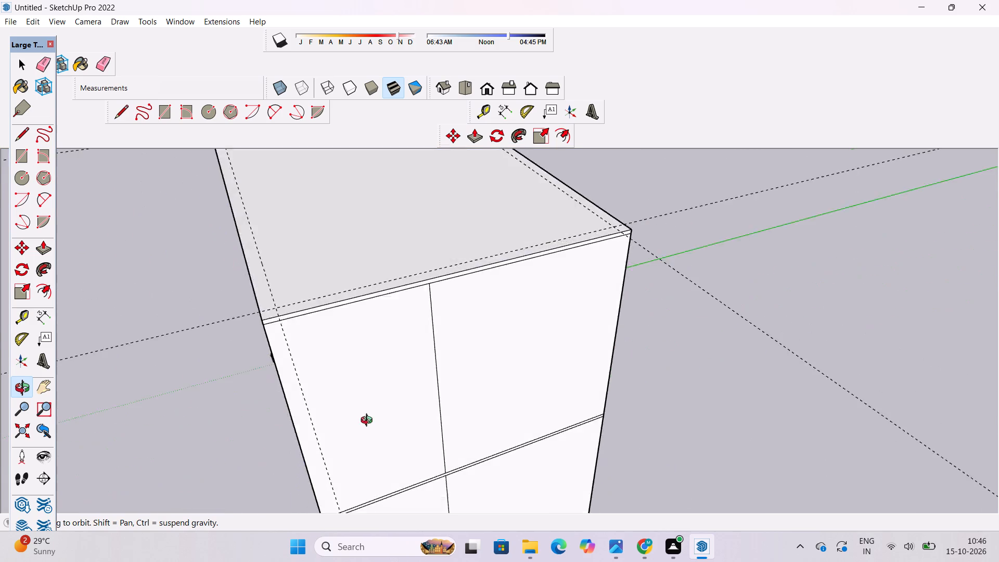
left_click_drag(369, 421, 575, 474)
scroll(588, 419, "down", 7)
scroll(435, 450, "up", 1)
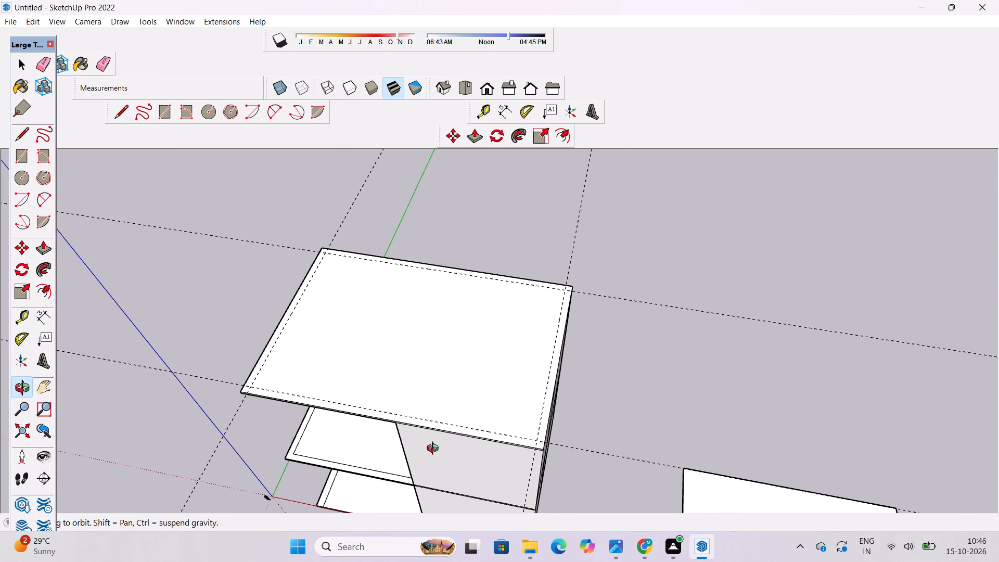
left_click_drag(430, 457, 413, 397, "shift")
left_click_drag(396, 394, 451, 410)
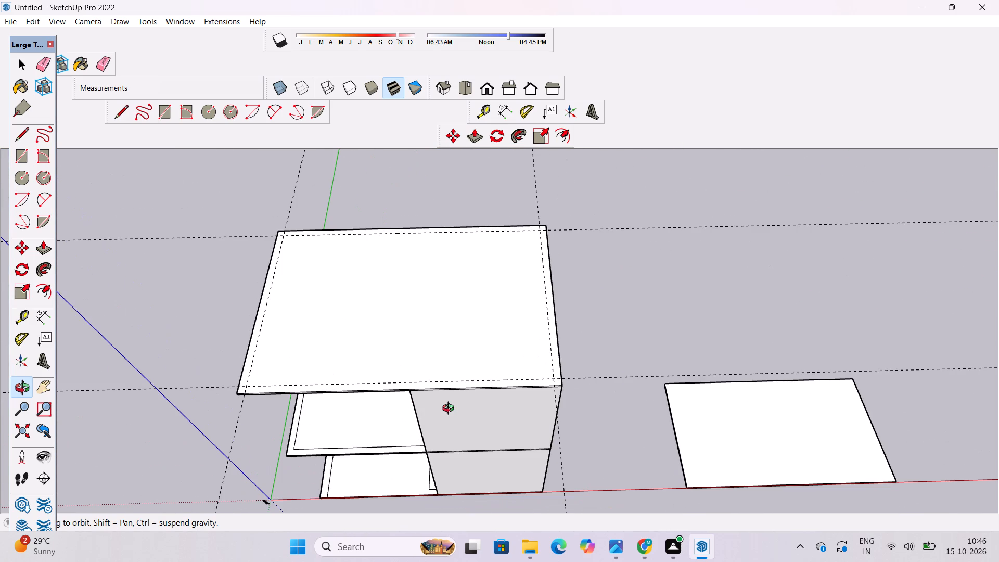
Examine the upper roof slab's perimeter guides and the open bays below from the front and above.
left_click_drag(388, 386, 381, 360, "shift")
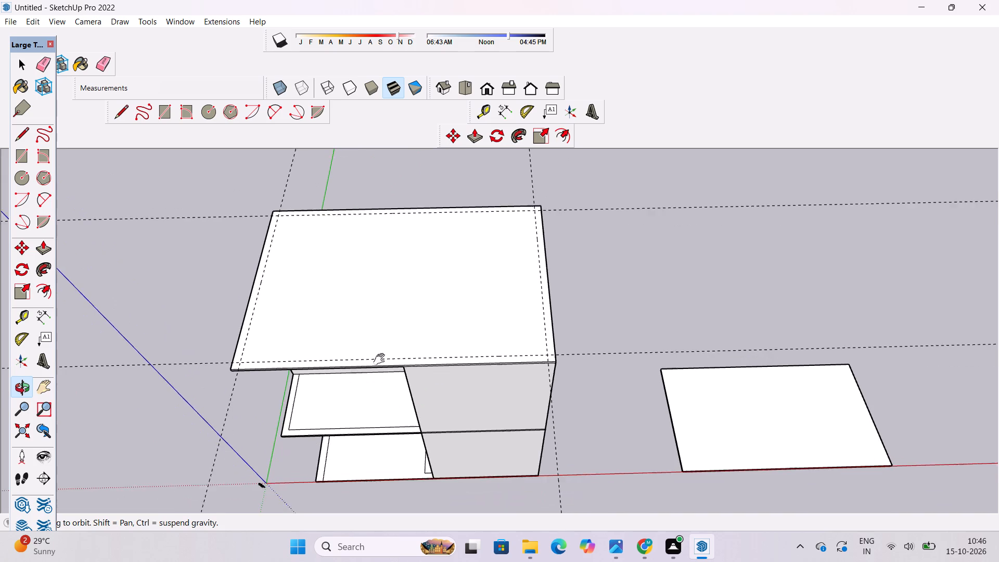
left_click_drag(381, 360, 381, 359, "shift")
left_click_drag(381, 359, 387, 388, "shift")
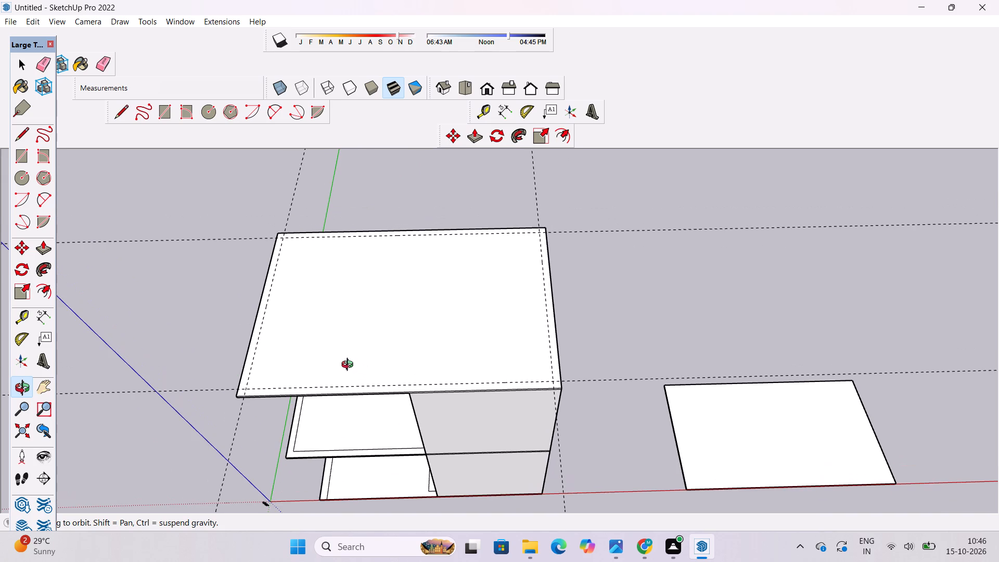
left_click_drag(309, 438, 303, 405)
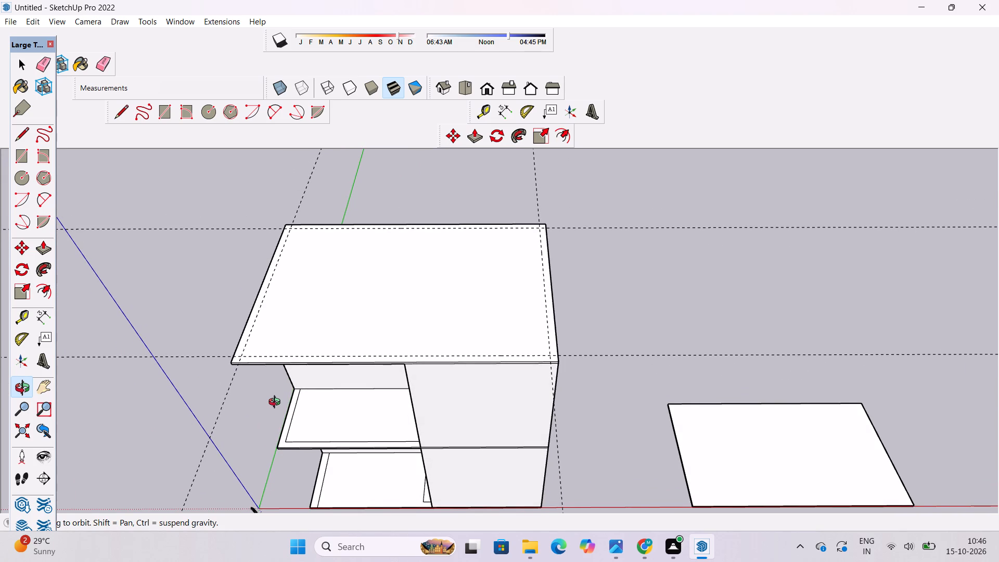
scroll(271, 387, "down", 2)
left_click_drag(273, 386, 289, 413, "shift")
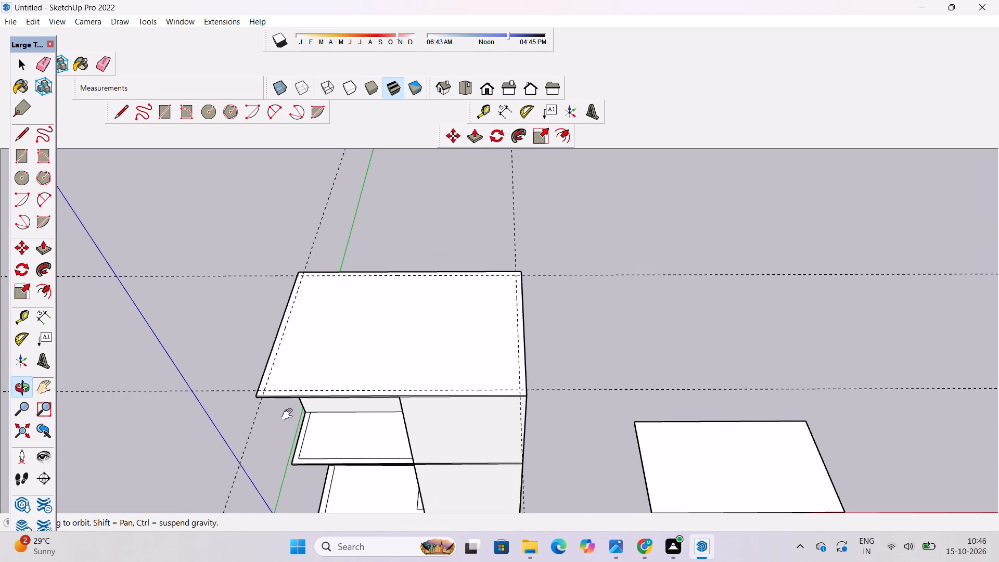
left_click_drag(292, 424, 303, 464)
scroll(311, 431, "up", 3)
left_click_drag(305, 425, 270, 386, "shift")
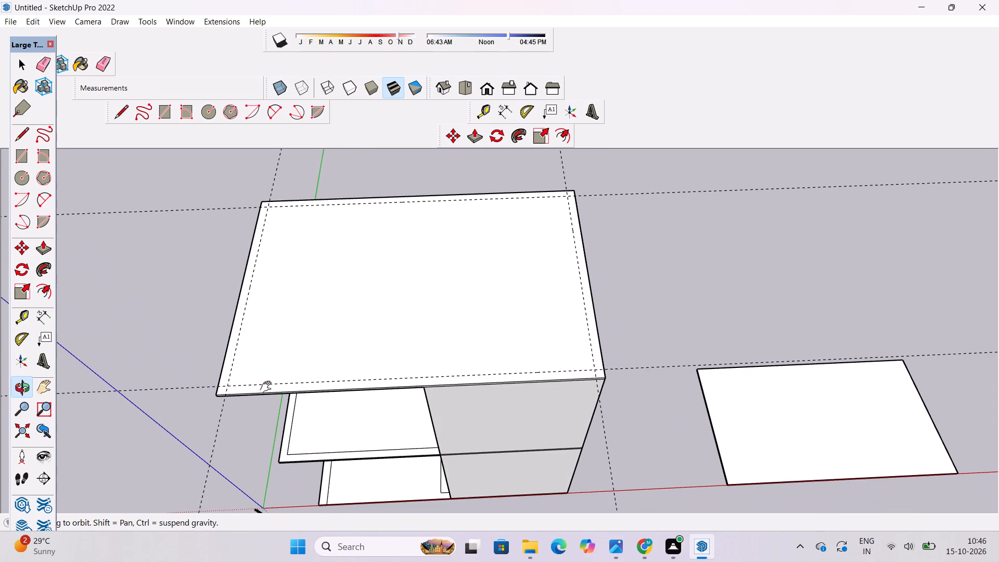
left_click_drag(261, 385, 223, 376, "shift")
left_click_drag(223, 376, 222, 389, "shift")
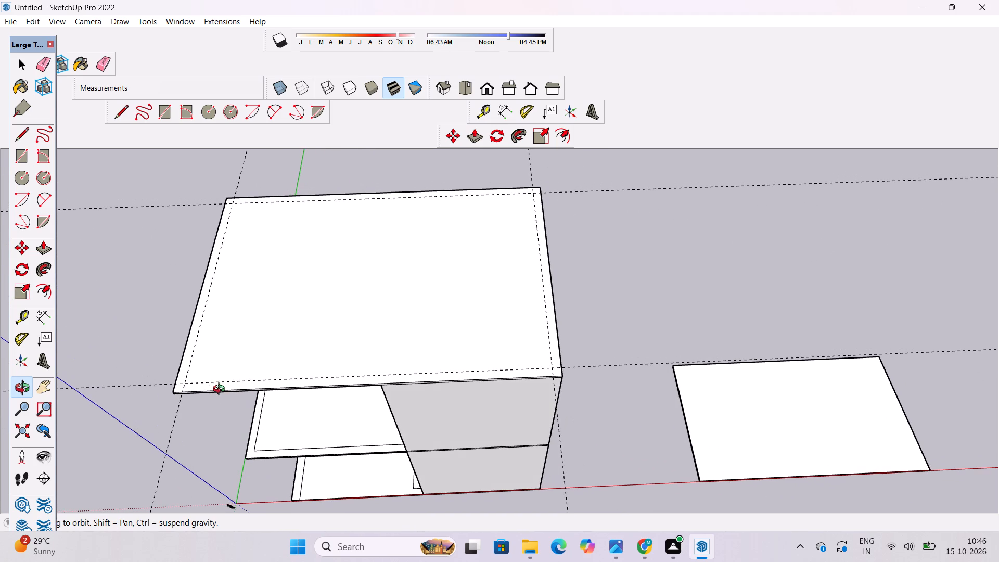
left_click_drag(225, 392, 229, 401, "shift")
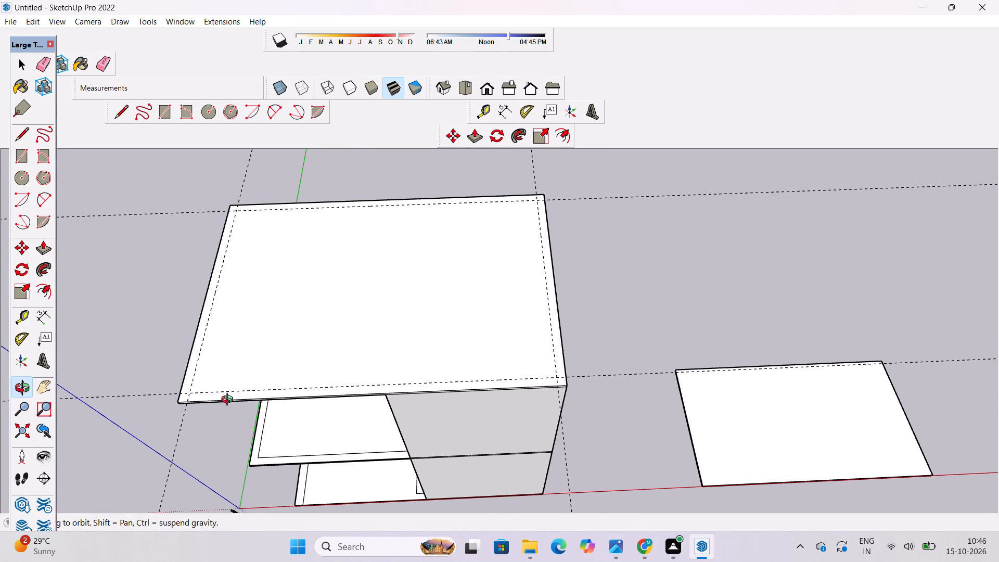
left_click(217, 393, "shift")
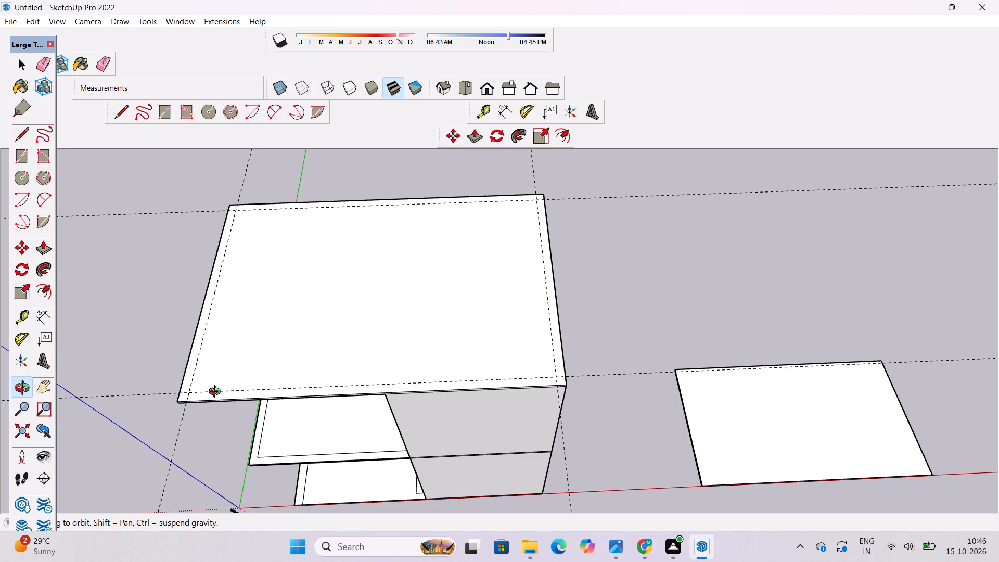
scroll(207, 484, "down", 3)
left_click_drag(249, 453, 249, 404, "shift")
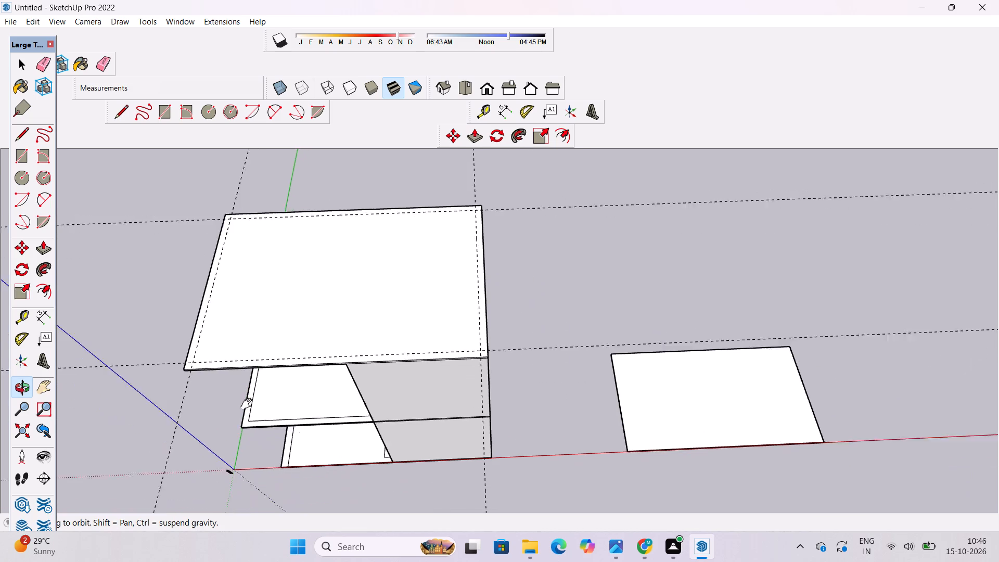
left_click_drag(249, 404, 249, 388, "shift")
scroll(250, 278, "up", 4, "shift")
left_click_drag(251, 287, 257, 311, "shift")
Draw a rectangle about 117' by 78' on the upper roof slab between diagonally opposite intersections of the inset guides.
key("r")
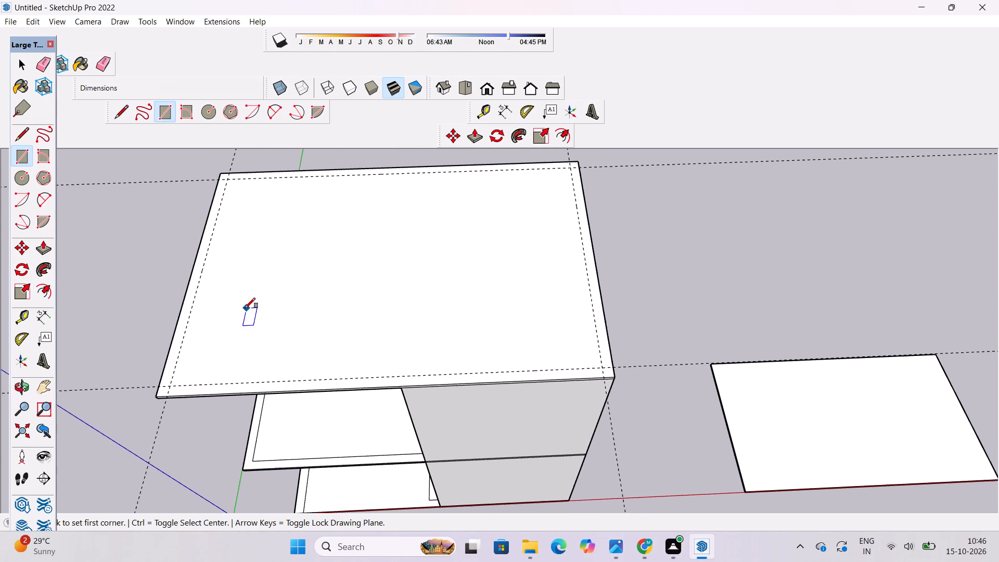
scroll(220, 323, "down", 3)
scroll(209, 194, "up", 7)
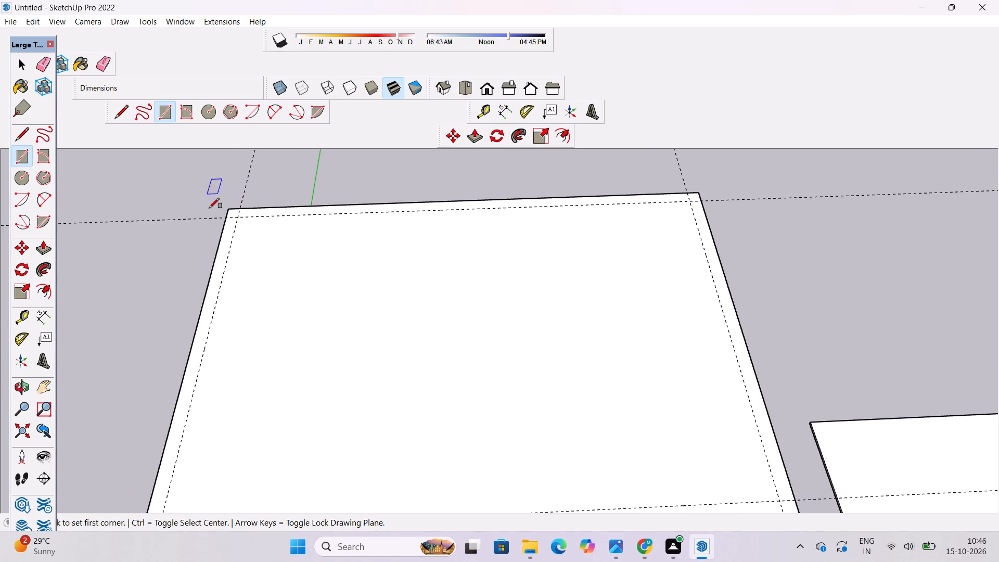
scroll(217, 218, "up", 4)
left_click(243, 218)
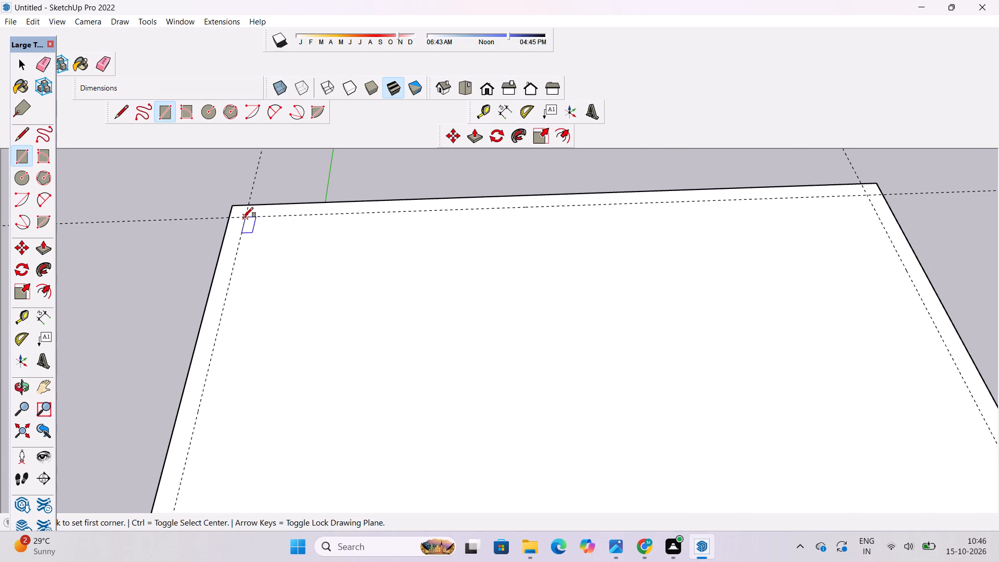
scroll(242, 218, "down", 10)
scroll(312, 270, "down", 4)
scroll(435, 304, "up", 7)
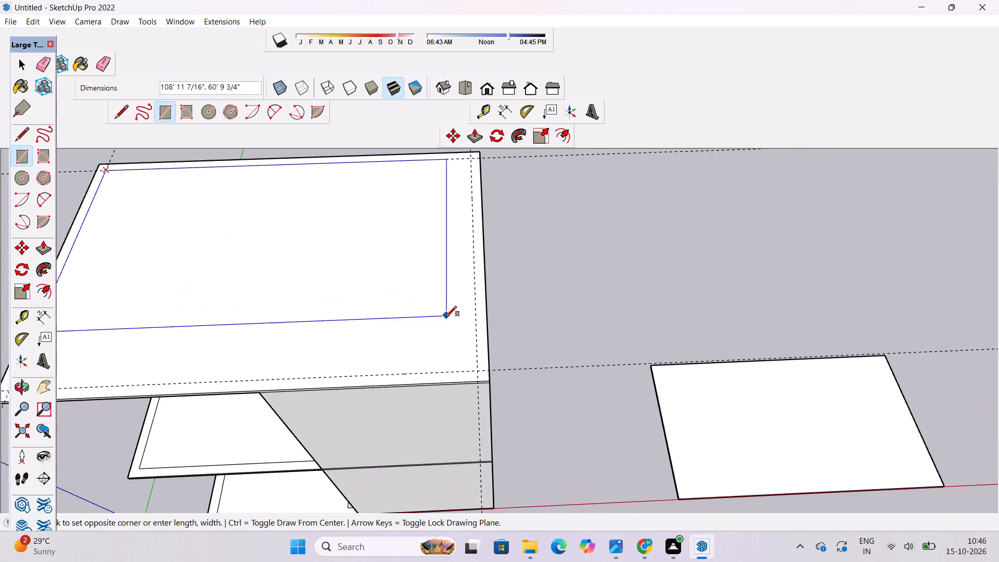
scroll(446, 316, "up", 3)
left_click(487, 393)
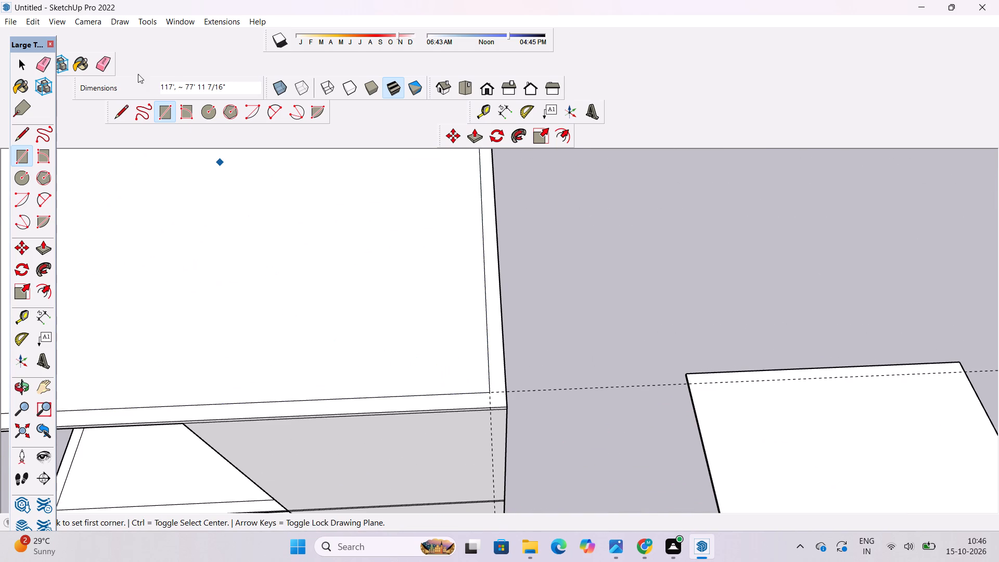
Erase all four construction guides around the upper roof slab, keeping the inset rectangle.
left_click(104, 63)
scroll(243, 338, "down", 8)
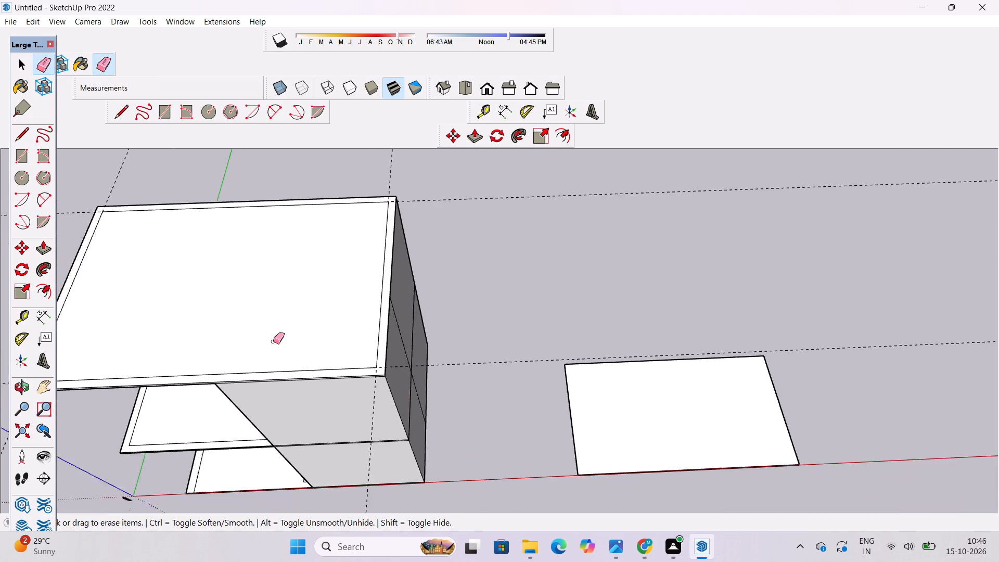
scroll(273, 341, "down", 2)
left_click_drag(457, 335, 462, 362)
left_click_drag(466, 214, 474, 232)
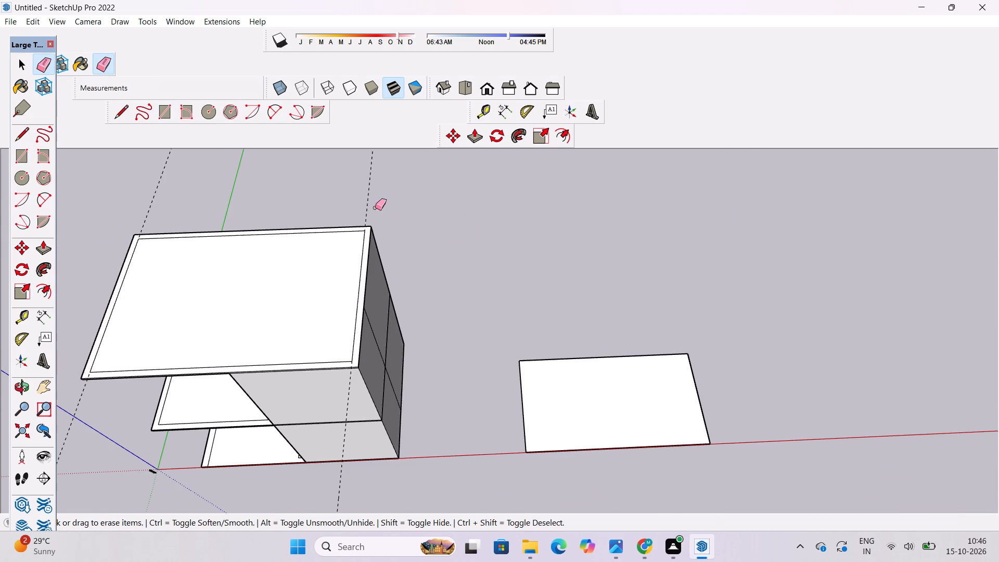
left_click_drag(364, 195, 369, 197)
scroll(415, 257, "down", 6)
scroll(288, 207, "up", 4)
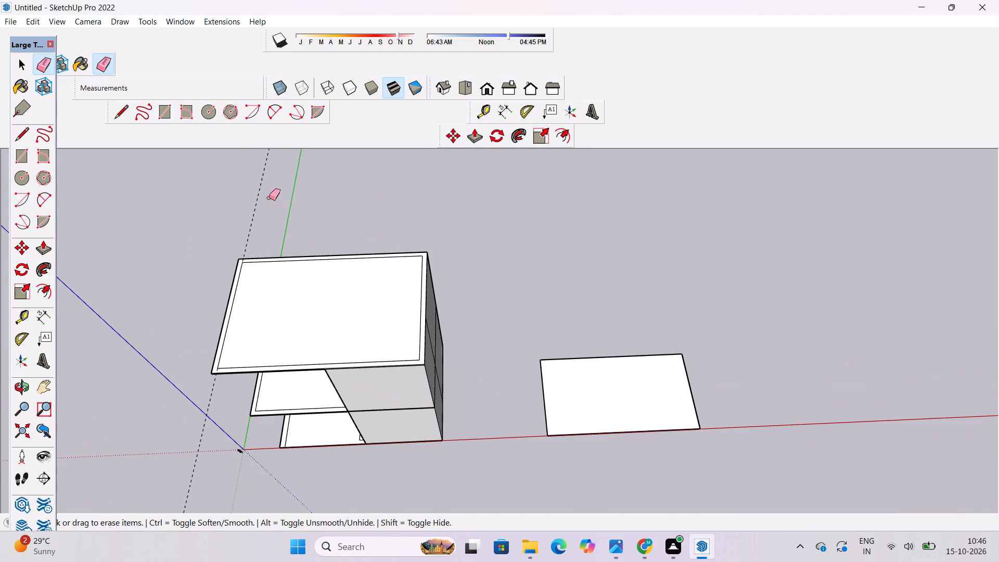
left_click_drag(269, 198, 247, 207)
key("space")
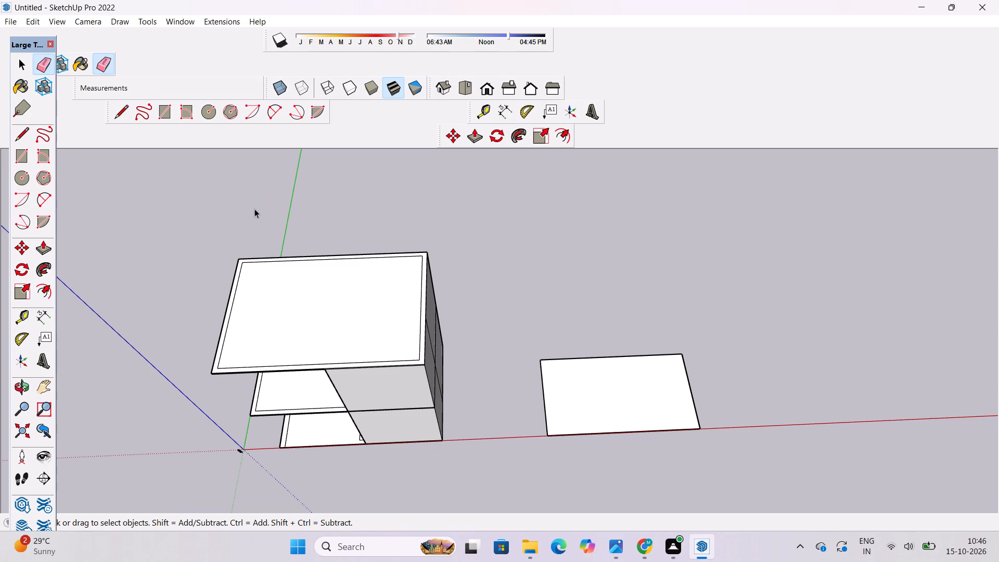
Examine the inset roof outline, roof overhang and two storeys of open bays from the front, side and above.
key("o")
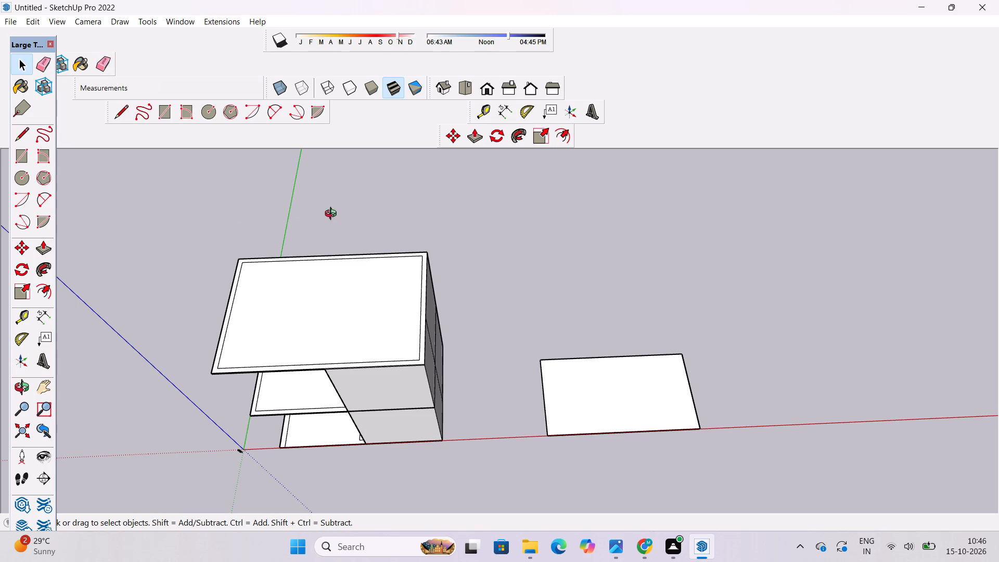
scroll(345, 238, "down", 4)
left_click_drag(344, 283, 334, 207)
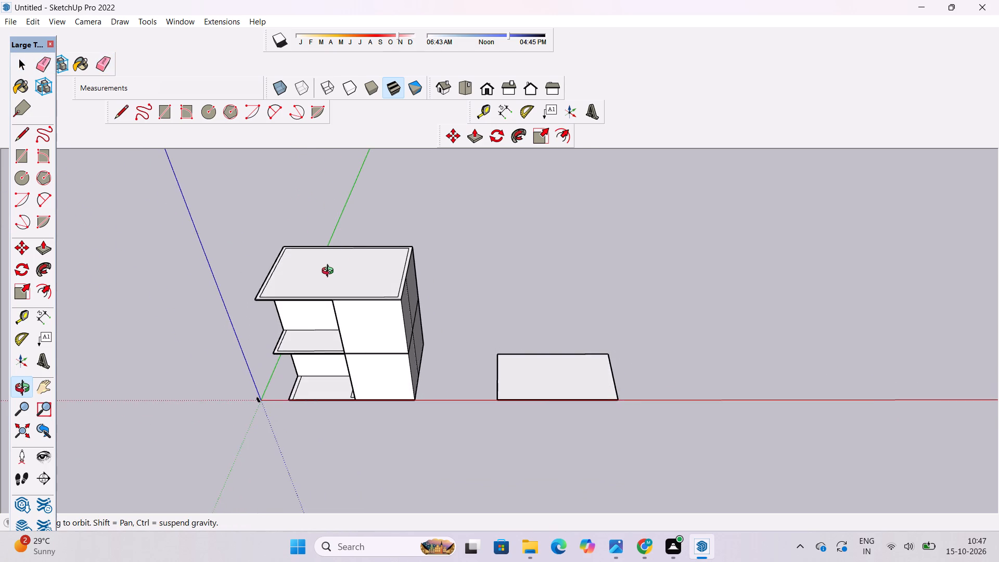
scroll(329, 274, "up", 4)
left_click_drag(327, 276, 364, 276, "shift")
left_click_drag(358, 338, 516, 237)
left_click_drag(436, 293, 585, 350)
left_click_drag(535, 373, 507, 317)
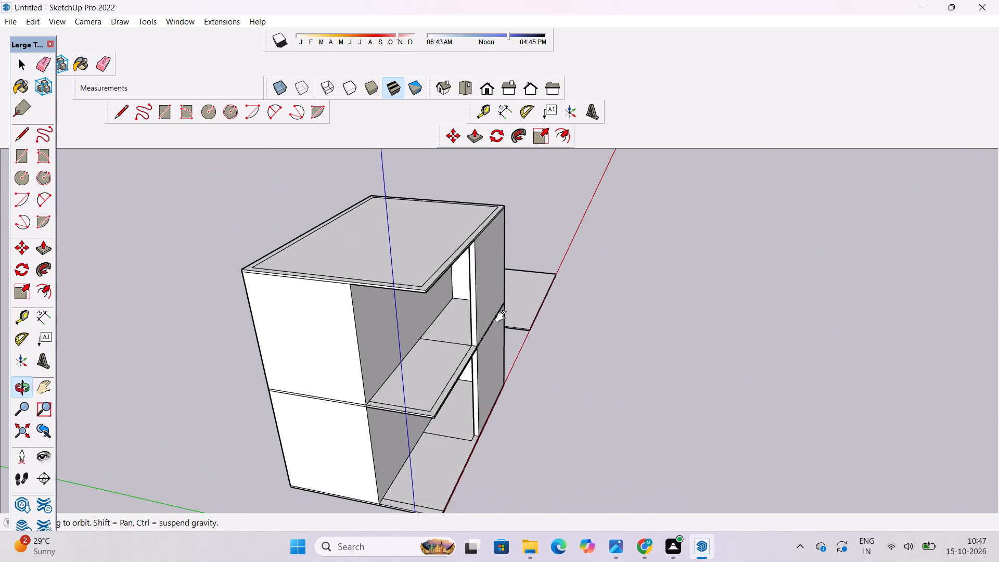
left_click_drag(491, 325, 398, 387)
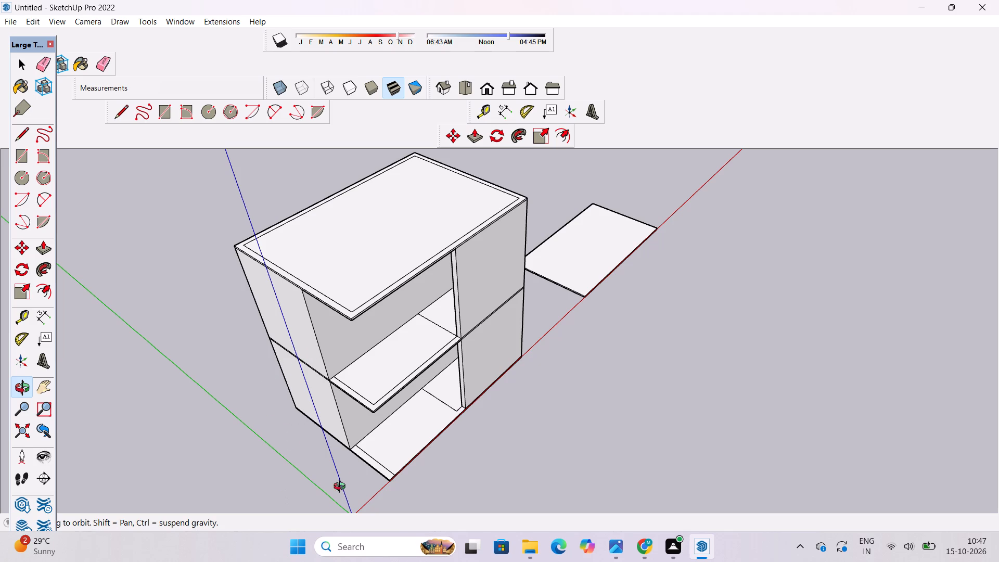
scroll(405, 365, "down", 3)
left_click_drag(372, 407, 363, 370)
scroll(326, 343, "up", 1)
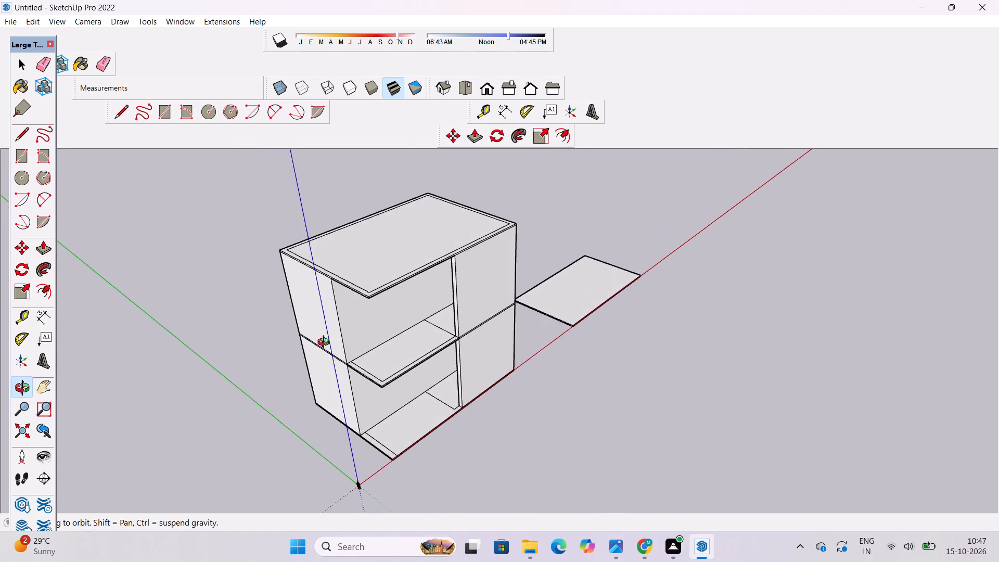
scroll(326, 343, "up", 2)
left_click_drag(358, 343, 309, 353, "shift")
left_click_drag(318, 372, 267, 472, "shift")
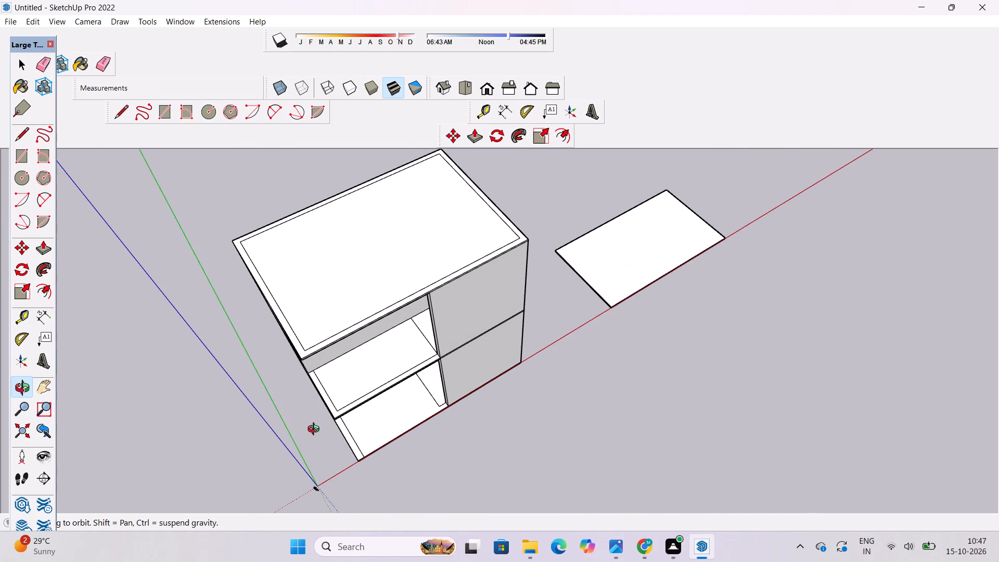
scroll(316, 426, "down", 4)
left_click_drag(383, 389, 327, 431)
scroll(329, 439, "up", 3)
left_click_drag(329, 440, 333, 442)
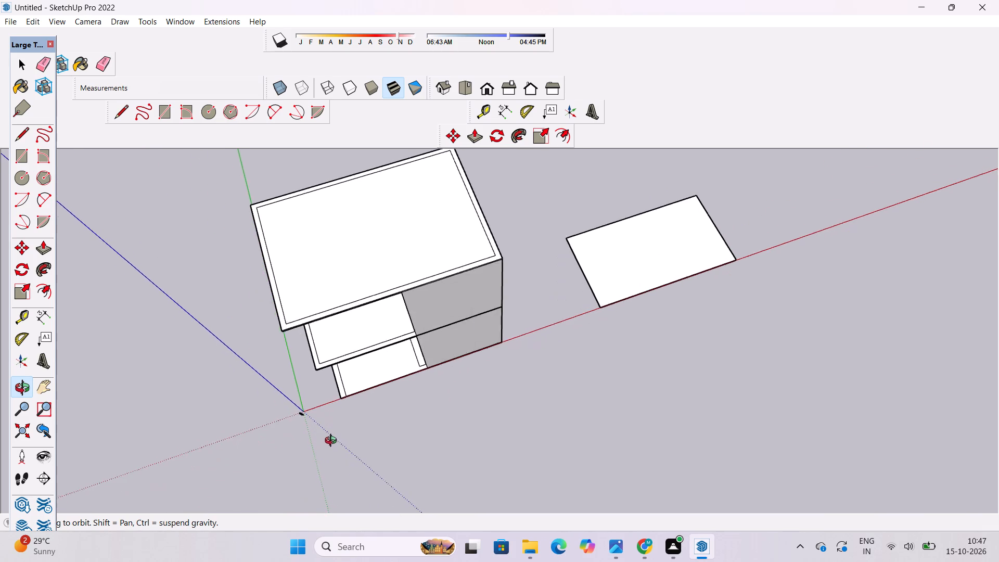
left_click_drag(333, 442, 433, 423)
left_click_drag(362, 435, 366, 453)
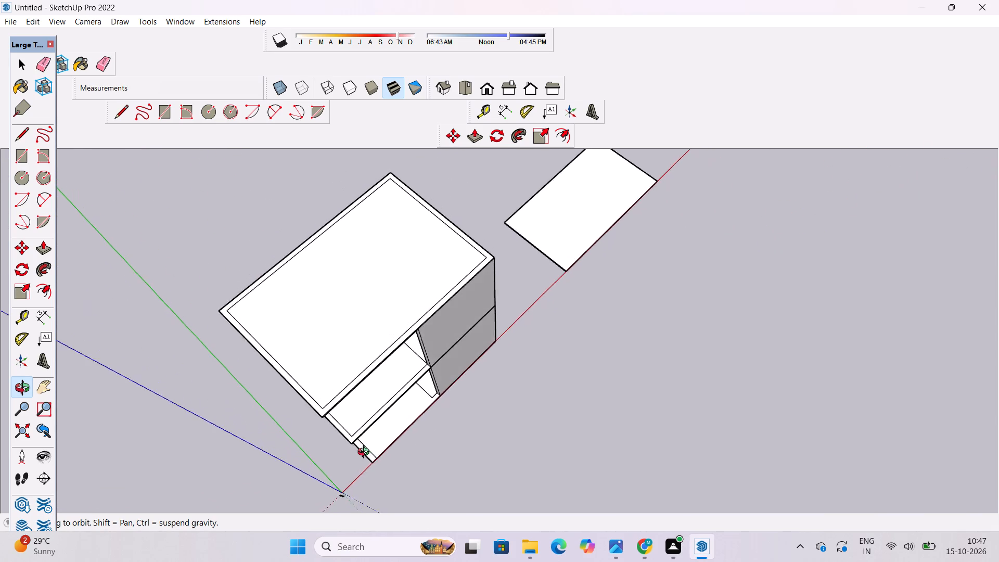
left_click_drag(366, 453, 449, 417)
left_click_drag(449, 417, 408, 427)
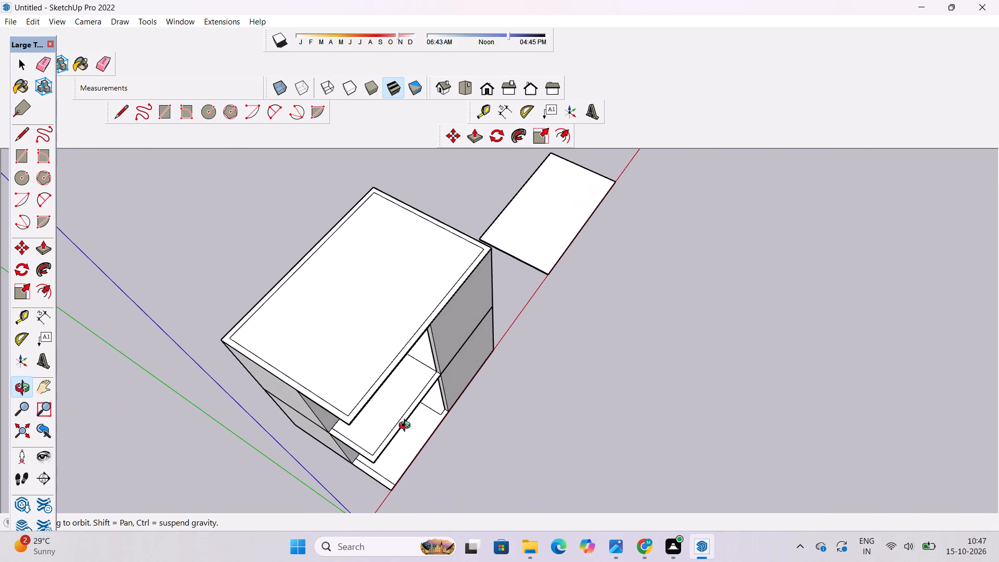
scroll(405, 444, "down", 6)
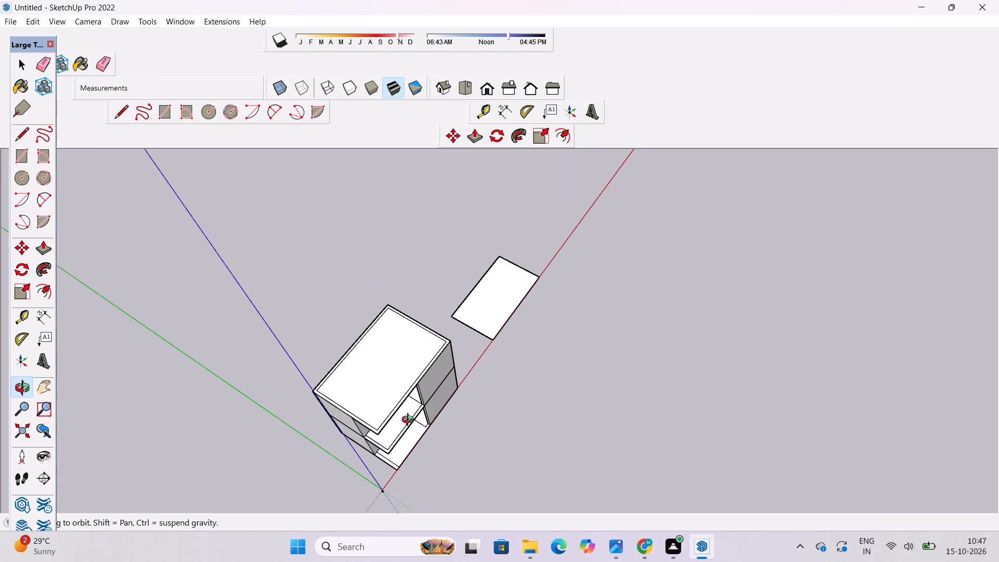
scroll(405, 472, "up", 4)
left_click_drag(389, 500, 350, 431, "shift")
left_click_drag(350, 431, 301, 230)
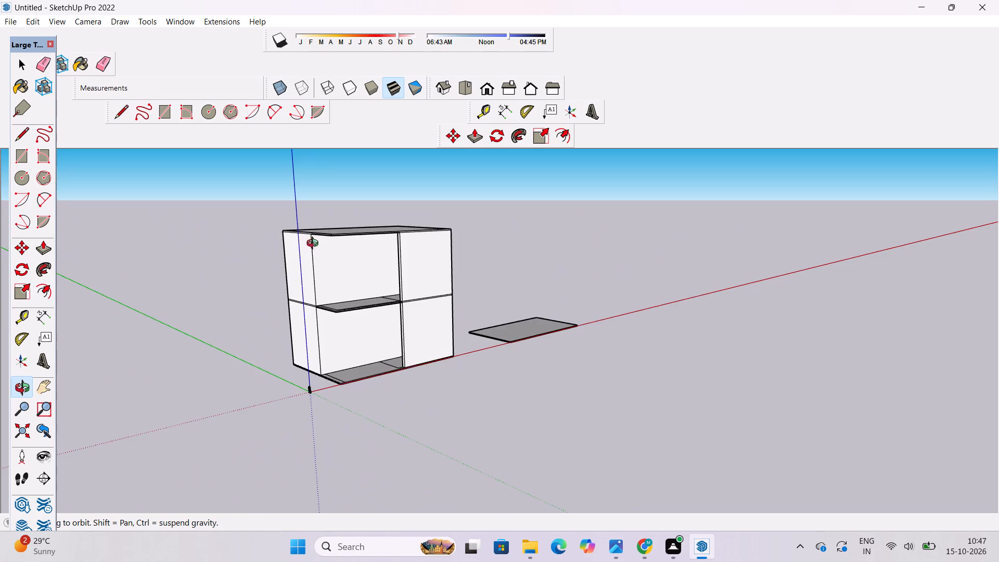
Examine the open bays up close, focusing on the intermediate floor slab's overhanging edge and inset outline.
scroll(312, 225, "up", 5)
left_click_drag(421, 258, 388, 271, "shift")
scroll(387, 271, "up", 3)
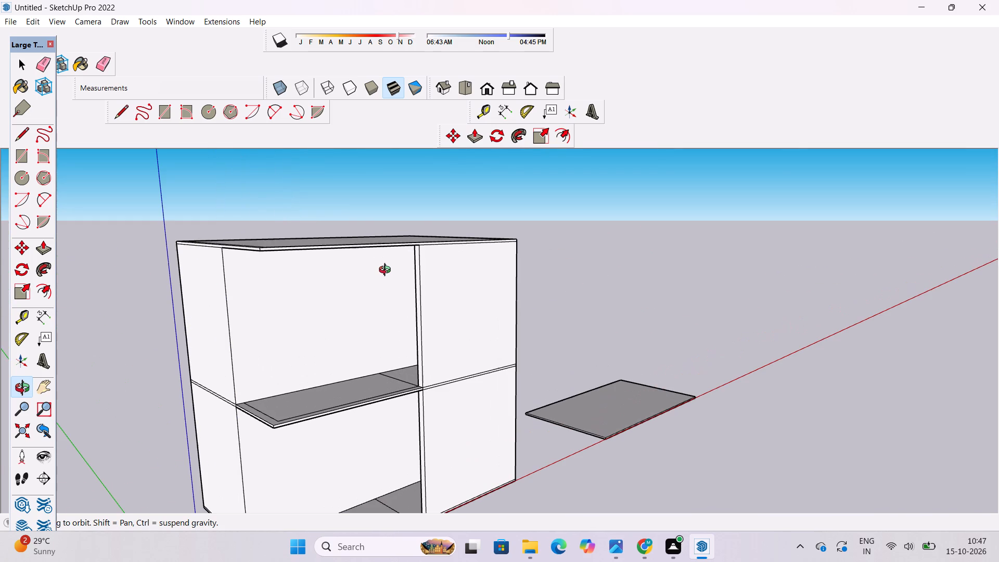
scroll(387, 271, "down", 1)
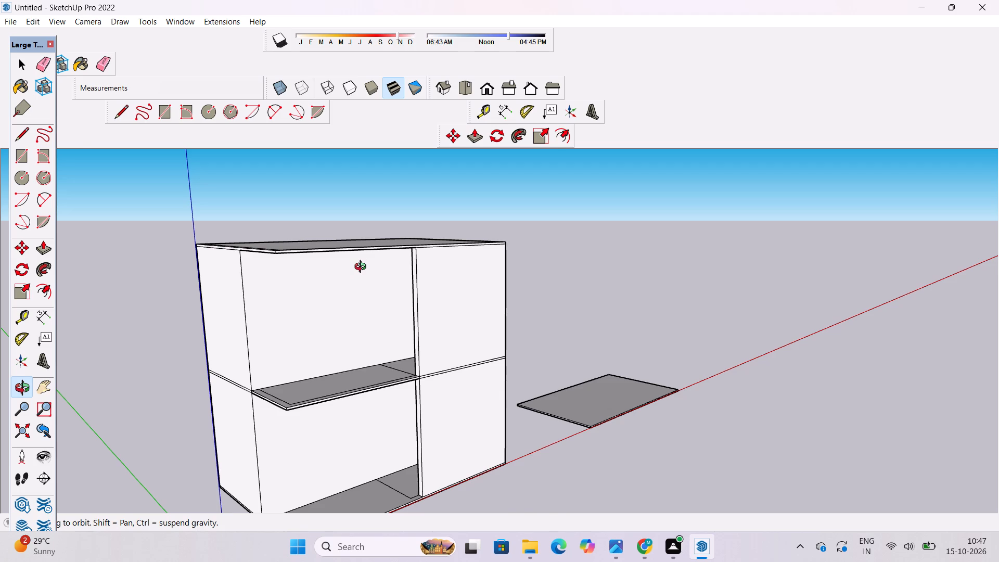
scroll(363, 268, "up", 3)
scroll(363, 268, "down", 5)
left_click_drag(365, 285, 248, 372)
left_click_drag(351, 359, 344, 374)
left_click_drag(344, 374, 310, 374)
scroll(332, 346, "up", 2)
left_click_drag(332, 346, 358, 372, "shift")
left_click_drag(352, 378, 310, 379)
scroll(307, 374, "up", 11)
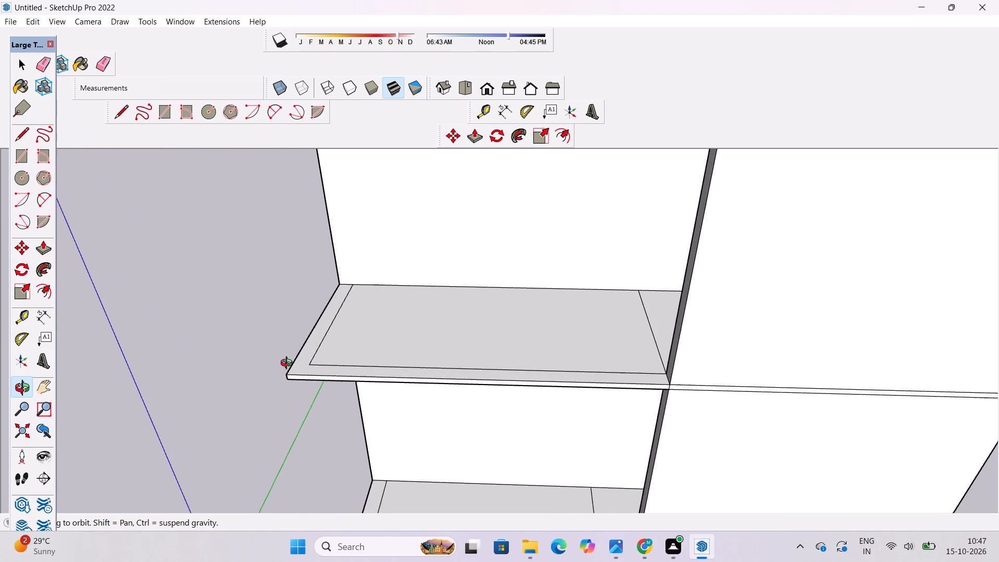
left_click_drag(289, 364, 340, 372)
scroll(349, 366, "down", 4, "shift")
left_click(350, 365)
scroll(350, 367, "up", 2)
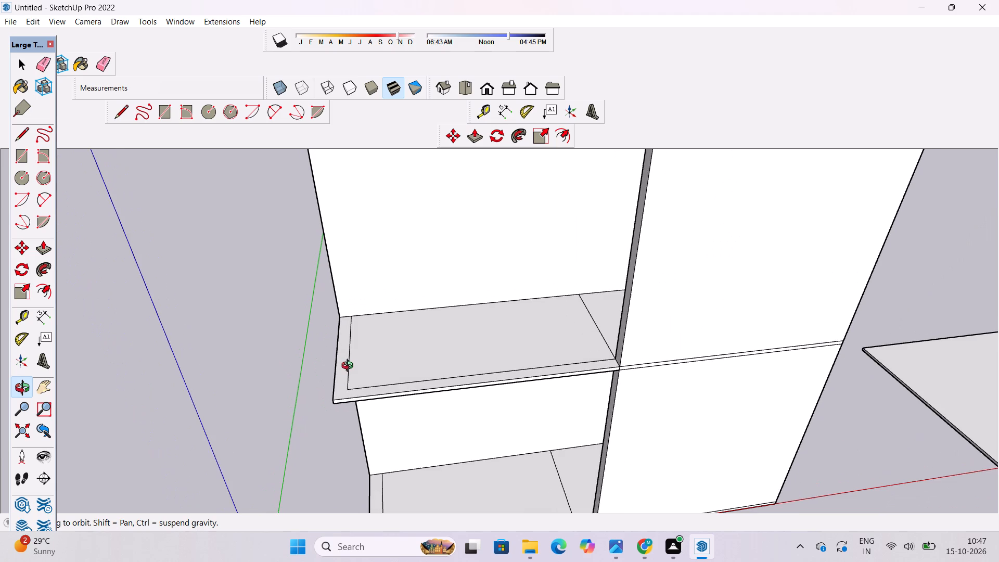
scroll(350, 367, "up", 1)
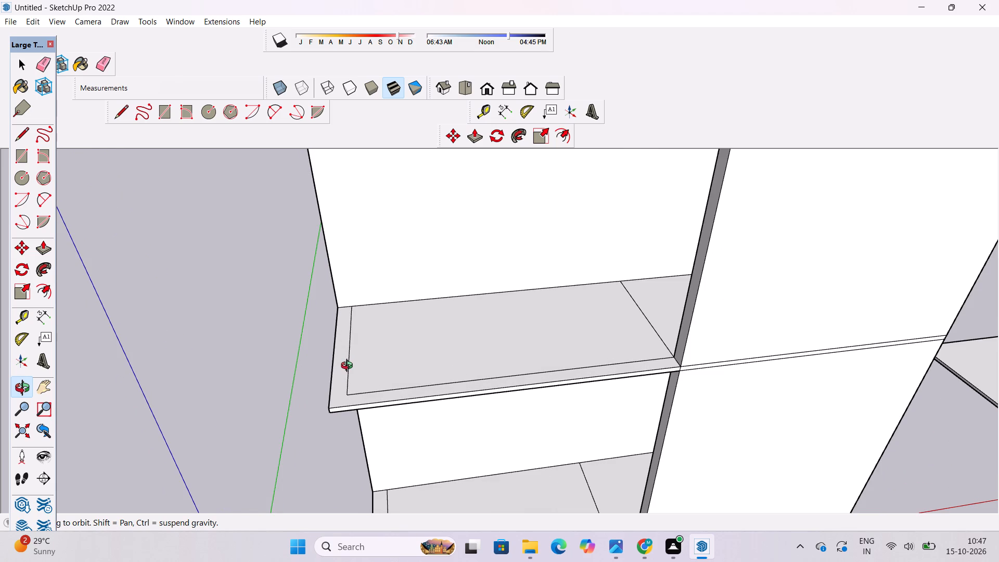
scroll(348, 366, "down", 3)
left_click_drag(379, 371, 389, 283)
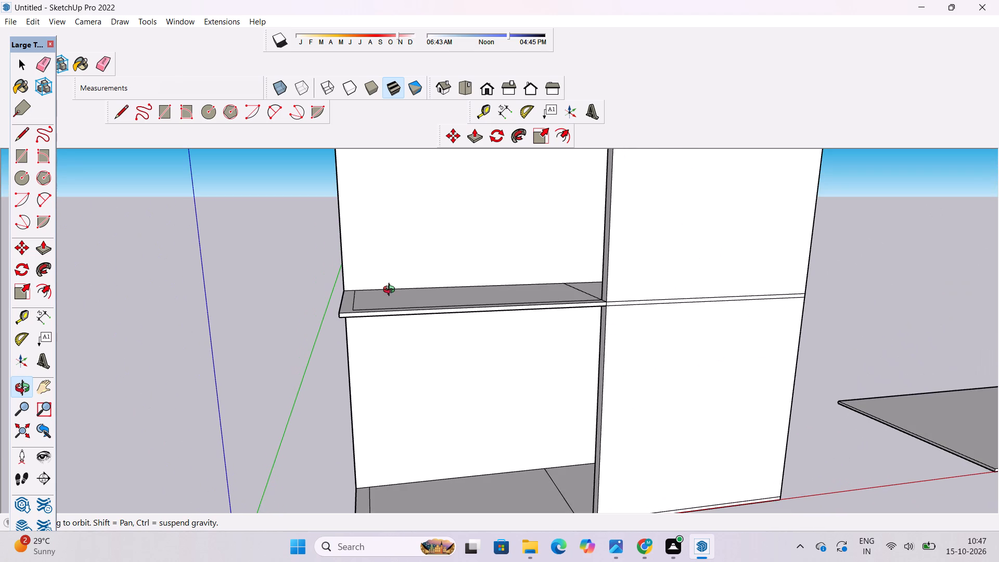
Examine the open bays from the front and side, focusing on the upper-storey back wall and the intermediate slab.
left_click_drag(358, 326, 629, 284)
left_click_drag(631, 283, 622, 292)
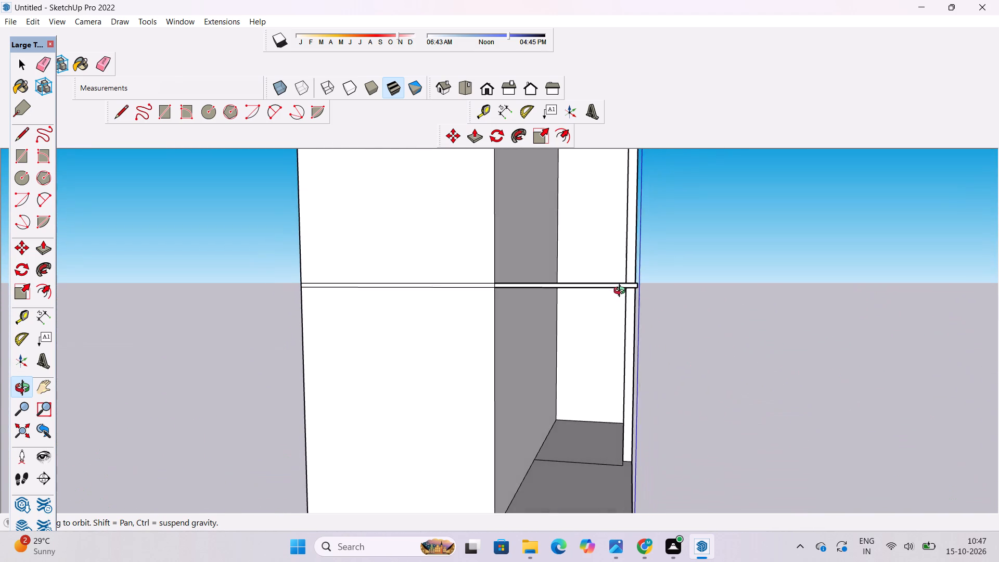
left_click_drag(622, 292, 621, 292)
left_click_drag(587, 304, 547, 312)
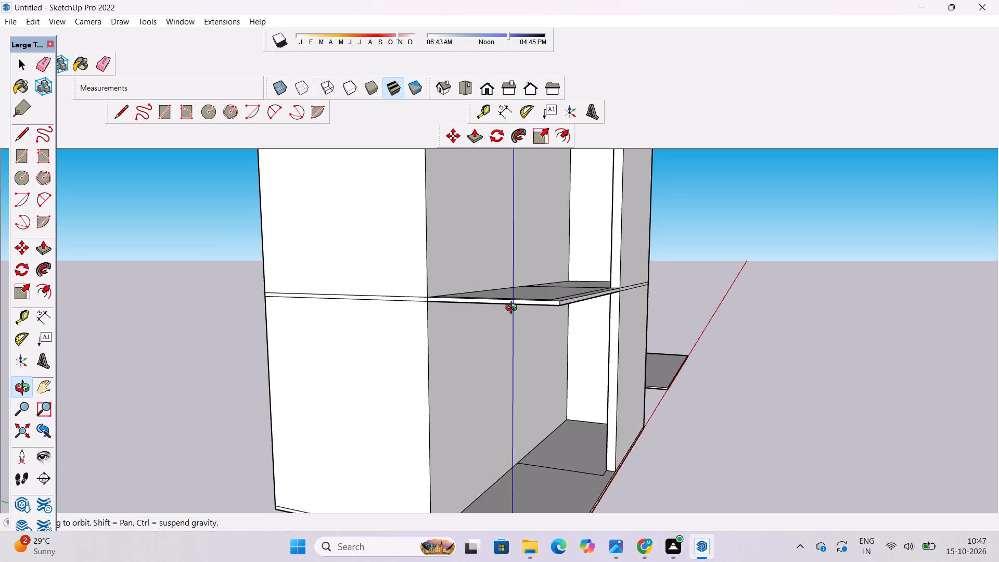
scroll(509, 303, "down", 3)
left_click_drag(510, 319, 42, 414)
left_click_drag(364, 285, 421, 378, "shift")
scroll(413, 365, "up", 5)
left_click_drag(412, 387, 415, 402, "shift")
left_click_drag(416, 407, 424, 346)
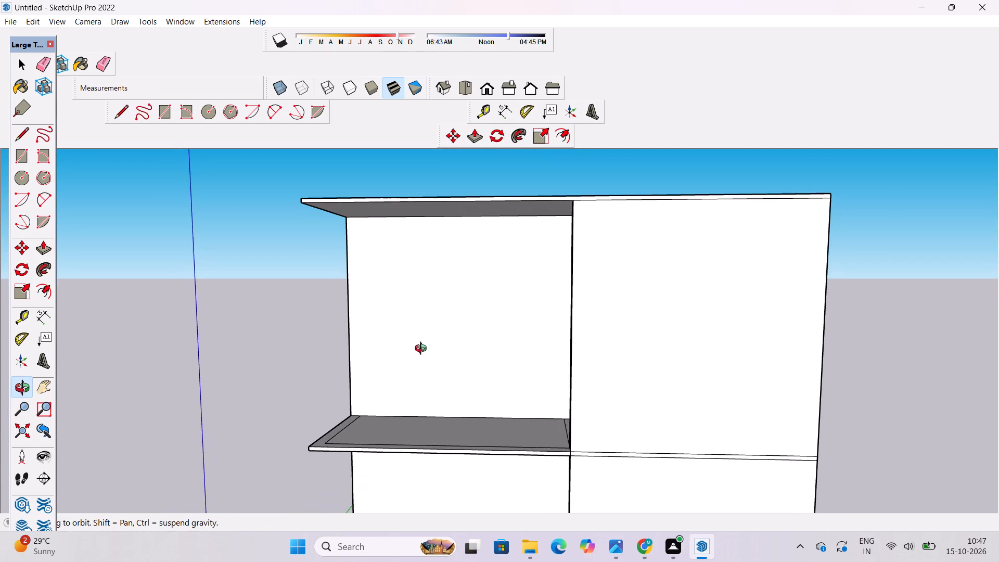
scroll(423, 350, "up", 3)
left_click_drag(424, 352, 442, 382, "shift")
left_click_drag(442, 402, 470, 403)
left_click_drag(470, 403, 449, 338, "shift")
left_click_drag(450, 350, 481, 365)
left_click_drag(501, 366, 409, 364)
left_click_drag(422, 399, 429, 417)
left_click_drag(429, 417, 406, 378)
scroll(402, 368, "down", 5, "shift")
left_click_drag(402, 367, 409, 390, "shift")
left_click_drag(413, 412, 416, 419)
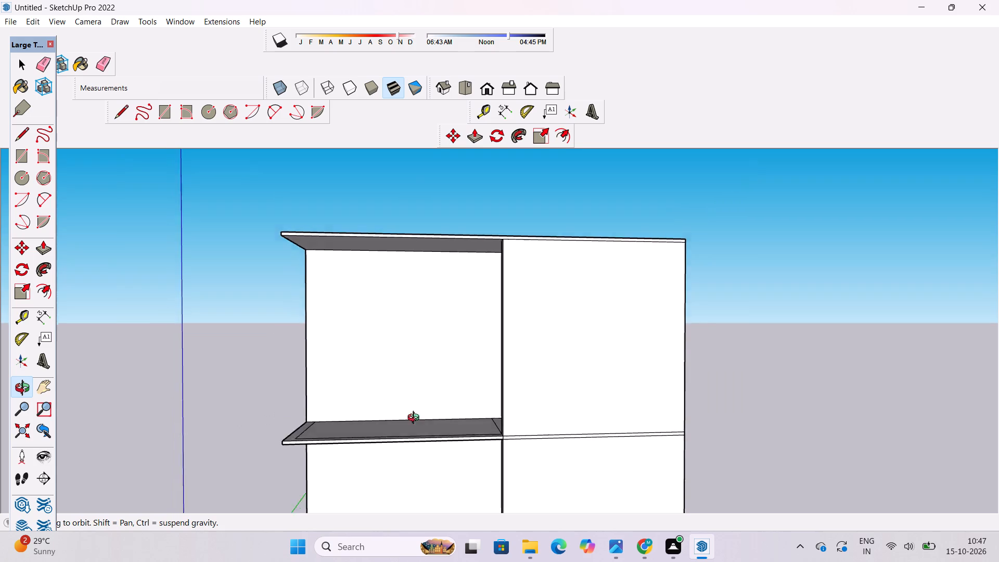
left_click_drag(416, 419, 426, 464)
scroll(425, 452, "up", 1)
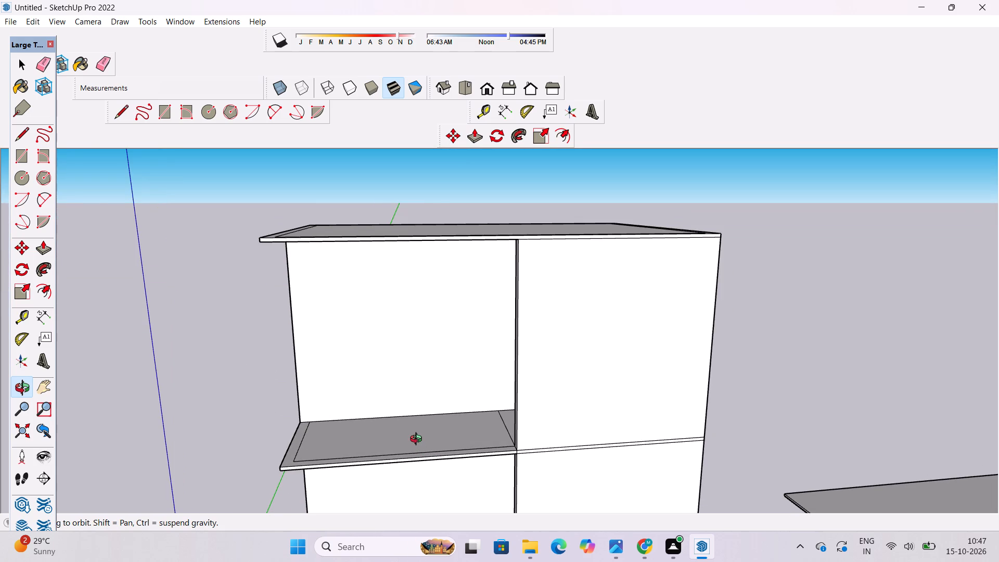
scroll(418, 440, "up", 1)
left_click_drag(413, 421, 402, 385, "shift")
left_click_drag(402, 385, 411, 404, "shift")
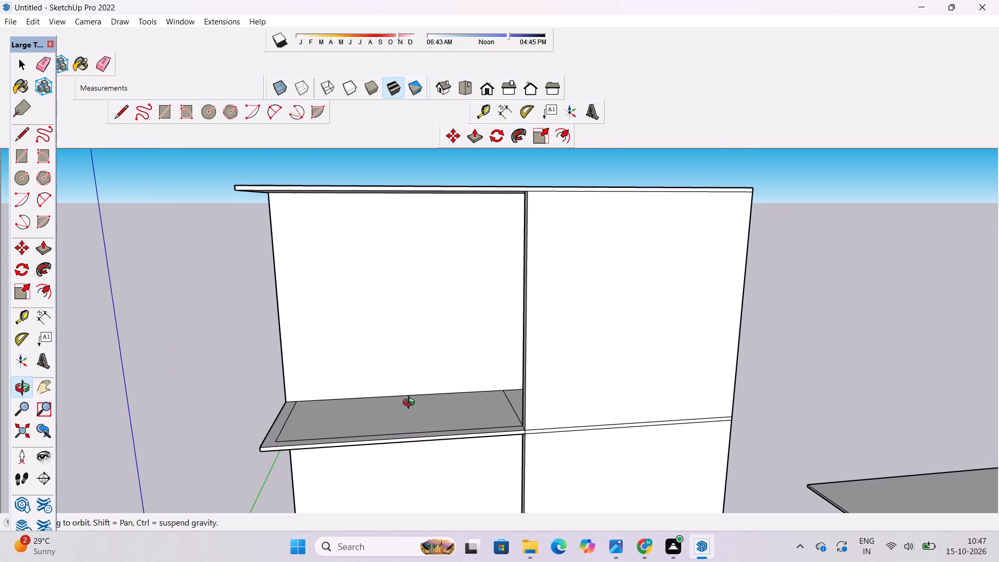
Draw a door rectangle about 21' 9" wide by 39' high on the upper bay's back wall, rising from the floor slab edge.
key("r")
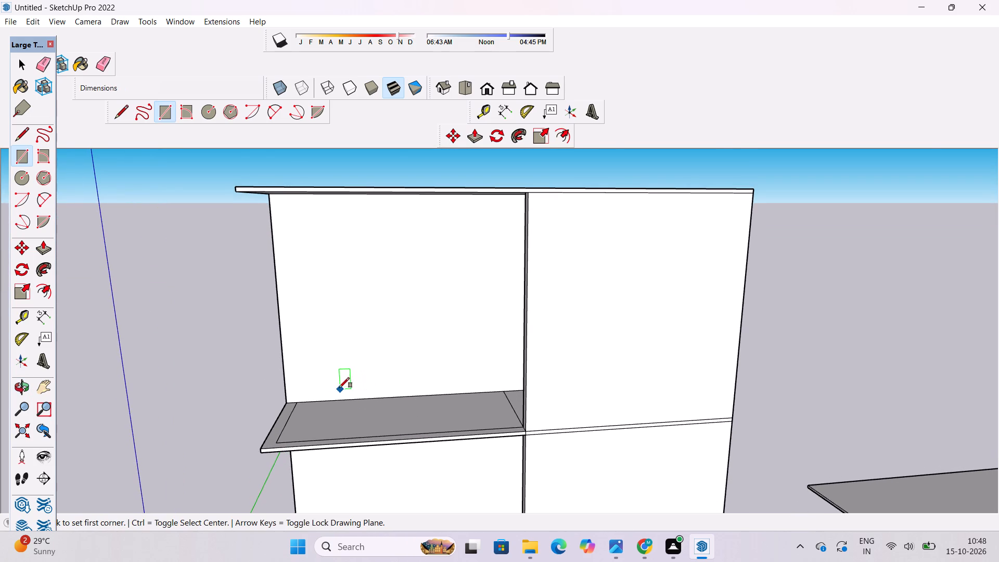
scroll(327, 386, "up", 4)
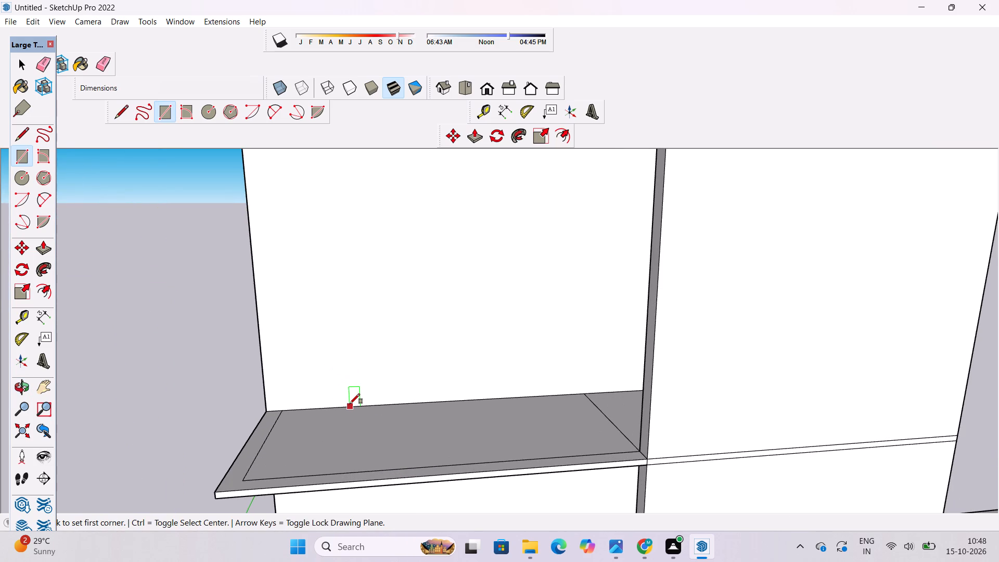
left_click(350, 404)
scroll(350, 404, "down", 8)
scroll(355, 313, "up", 4)
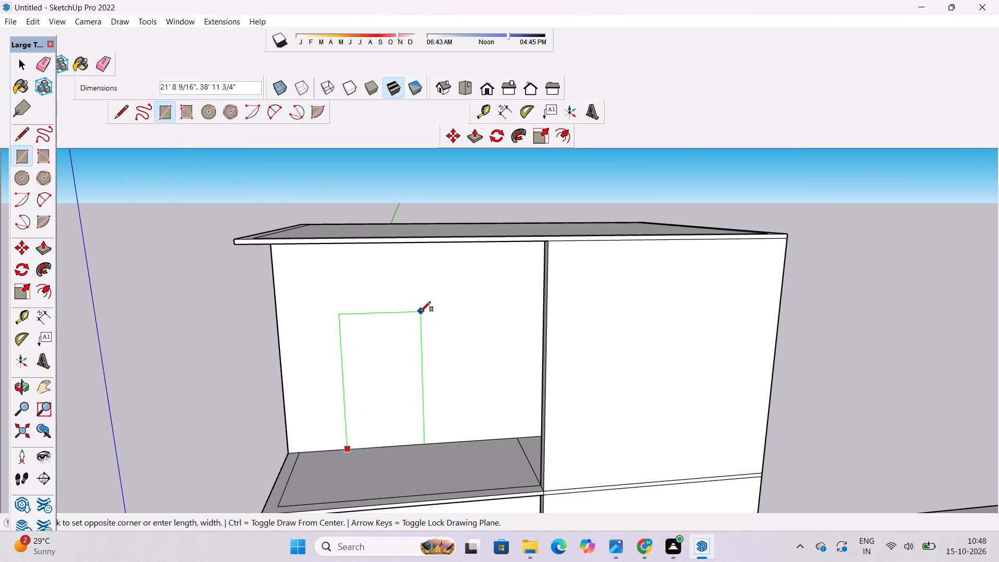
left_click(420, 312)
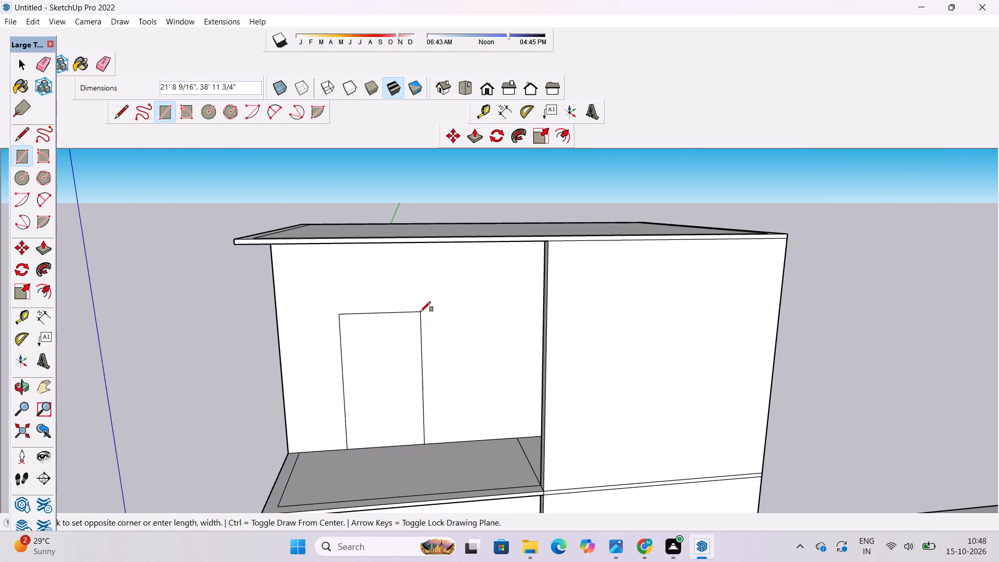
Draw a window rectangle about 24' 4" wide by 26' 8" high beside the door, with its top aligned to the door's top.
scroll(396, 322, "down", 4)
scroll(388, 338, "up", 6)
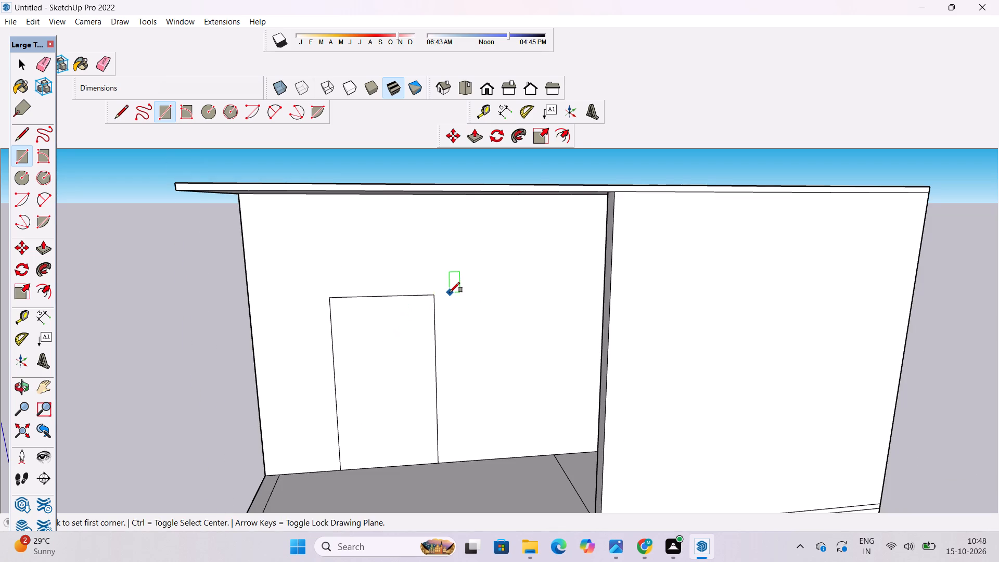
scroll(435, 294, "up", 5)
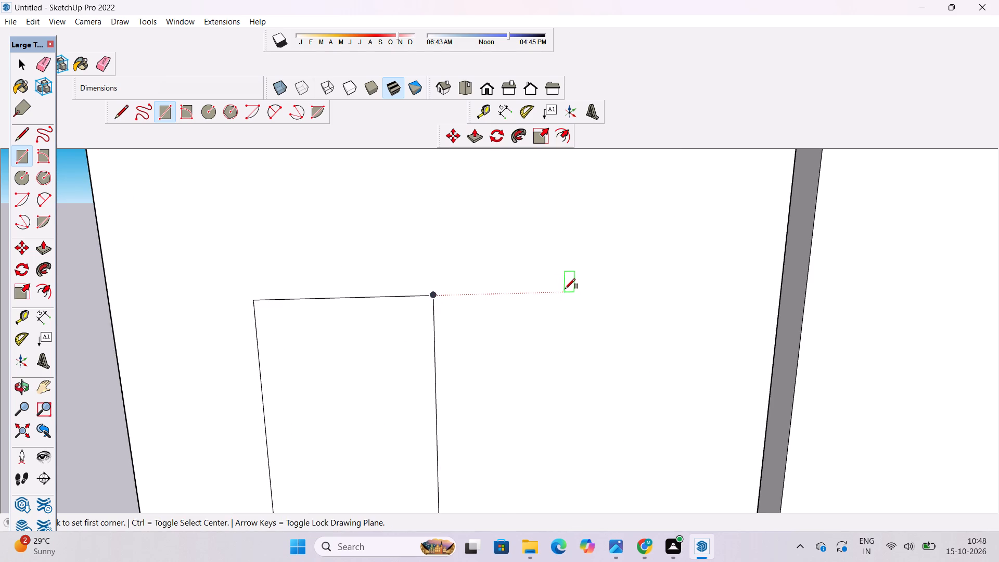
left_click(576, 289)
scroll(577, 287, "down", 6)
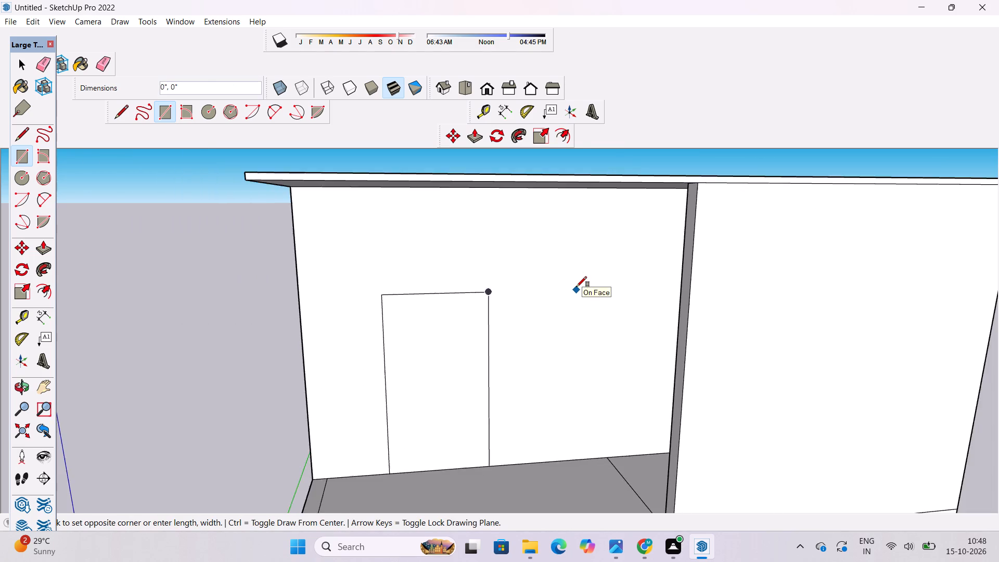
scroll(577, 287, "down", 2)
scroll(589, 341, "up", 4)
scroll(570, 400, "up", 6)
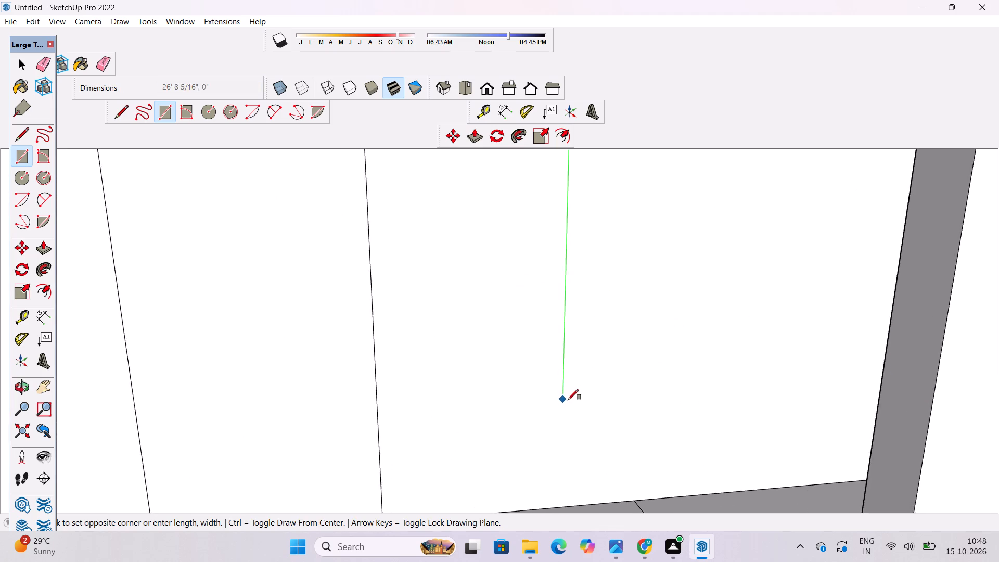
scroll(568, 400, "up", 1)
scroll(639, 403, "down", 7)
scroll(638, 397, "up", 3)
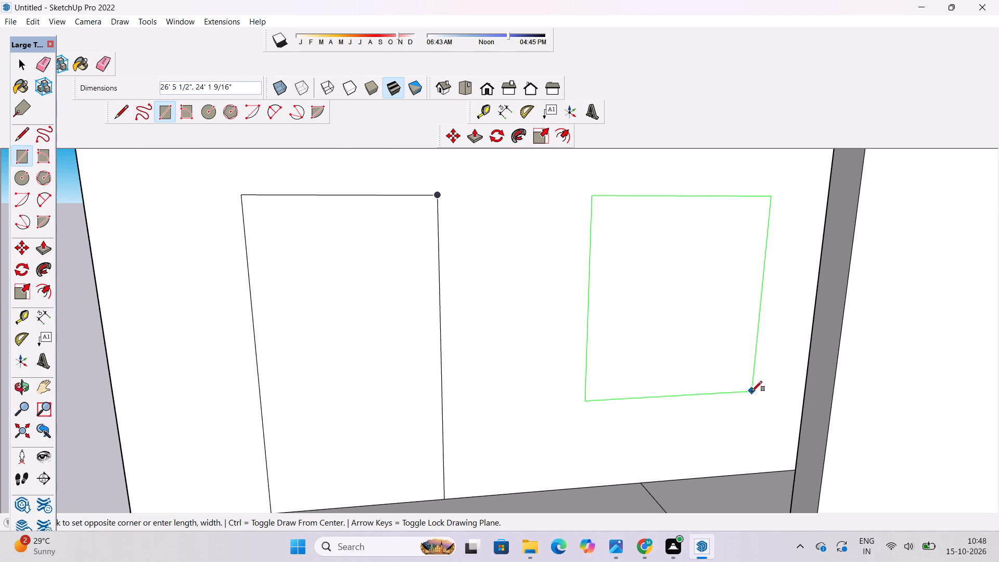
left_click(753, 393)
key("space")
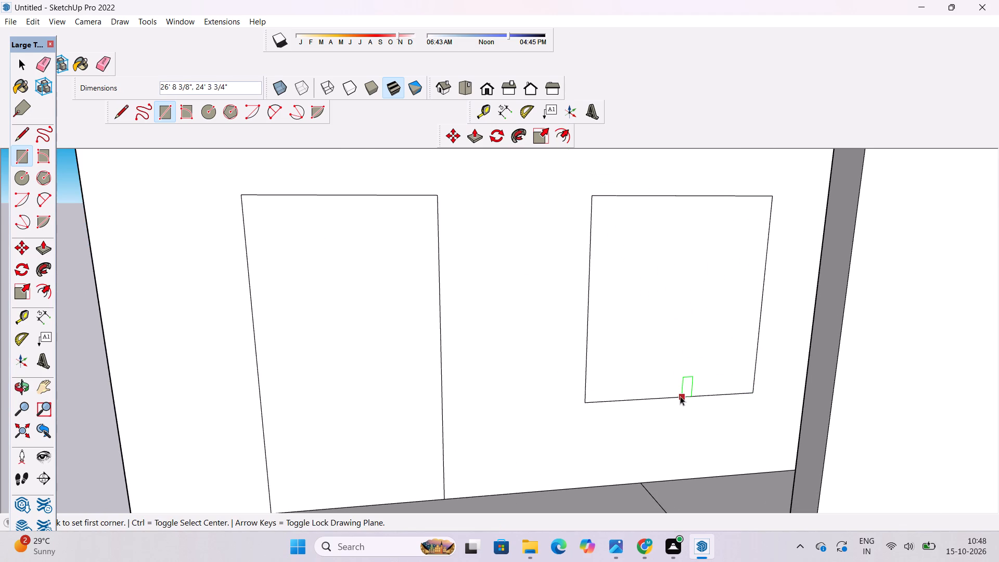
Offset the upper-storey door outline inward by 1.5' to form its frame.
key("o")
scroll(614, 390, "down", 4)
left_click_drag(611, 389, 556, 389, "shift")
left_click_drag(556, 393, 589, 399)
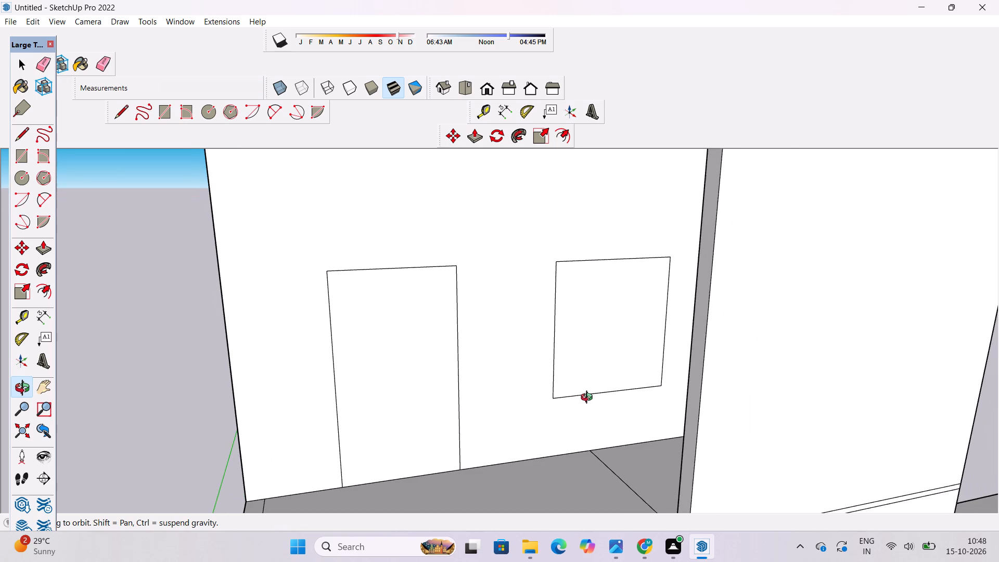
left_click(589, 399, "shift")
left_click(590, 399)
left_click_drag(591, 402, 582, 390)
scroll(582, 390, "down", 4)
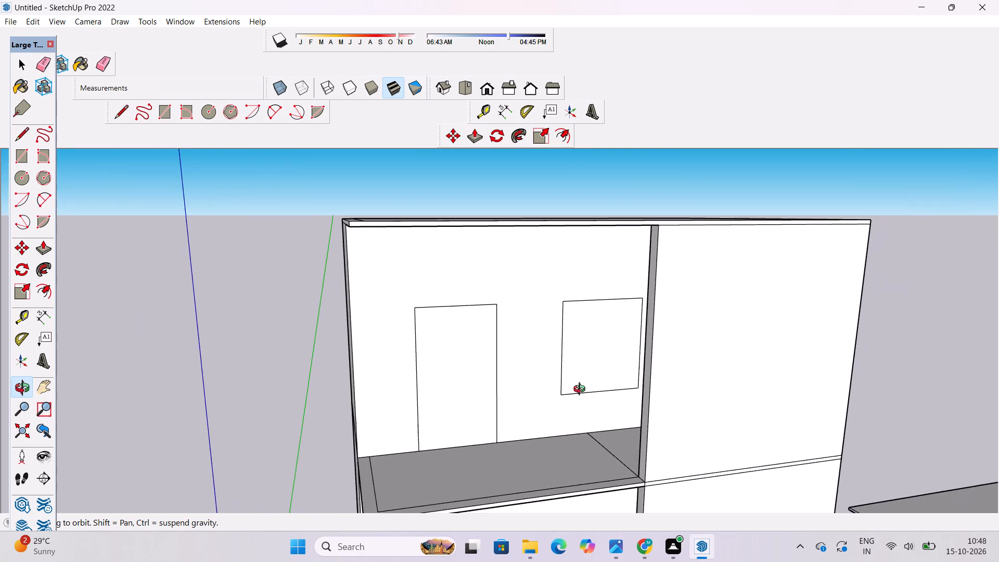
left_click_drag(582, 390, 582, 397, "shift")
left_click_drag(579, 400, 563, 368)
scroll(446, 388, "up", 3)
left_click_drag(446, 388, 445, 394, "shift")
left_click_drag(445, 397, 443, 401)
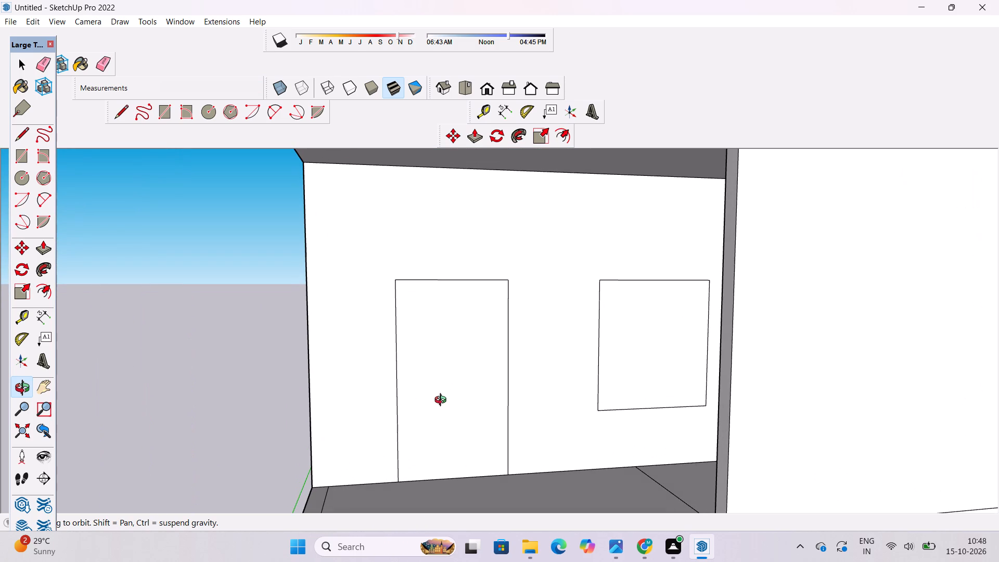
key("o")
key("f")
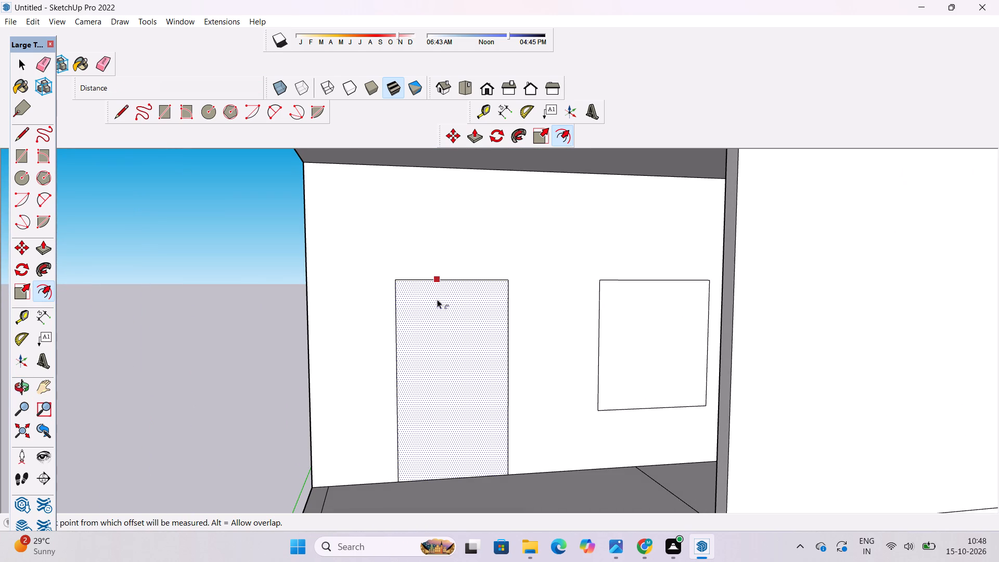
left_click(437, 299)
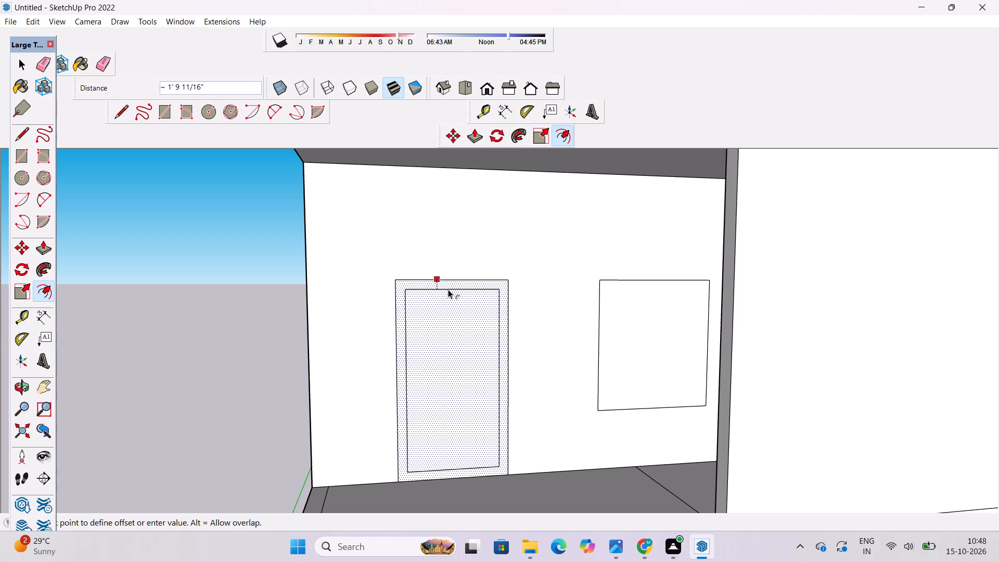
type("1.5'")
key("Return")
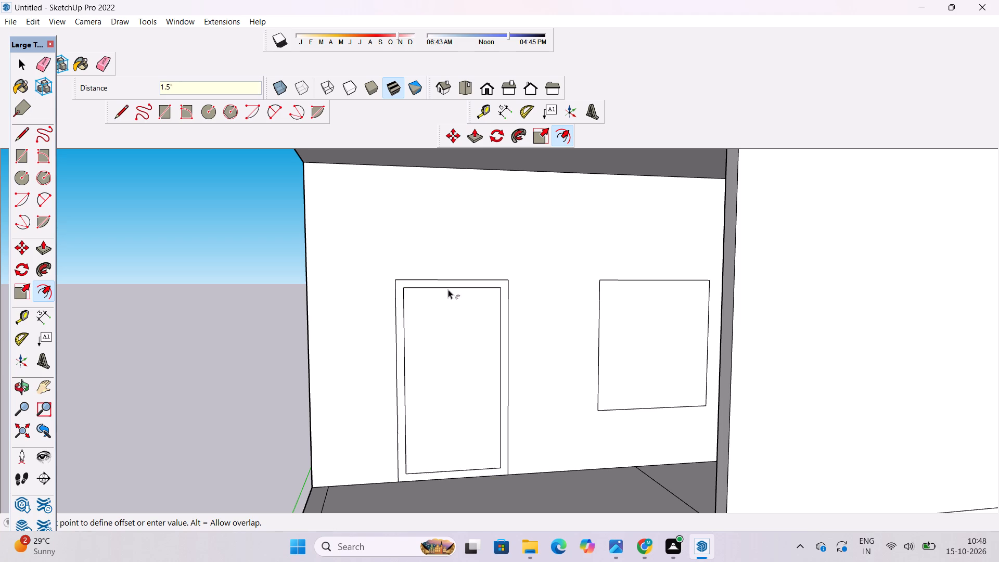
Offset the window outline inward to match the door frame's inset, using the door's inner outline as reference.
left_click(657, 292)
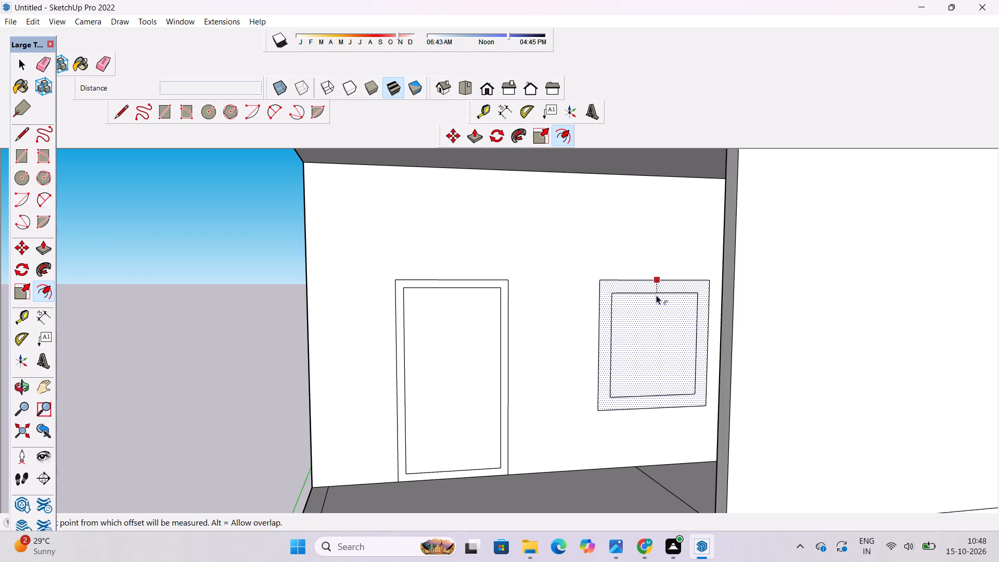
left_click(502, 290)
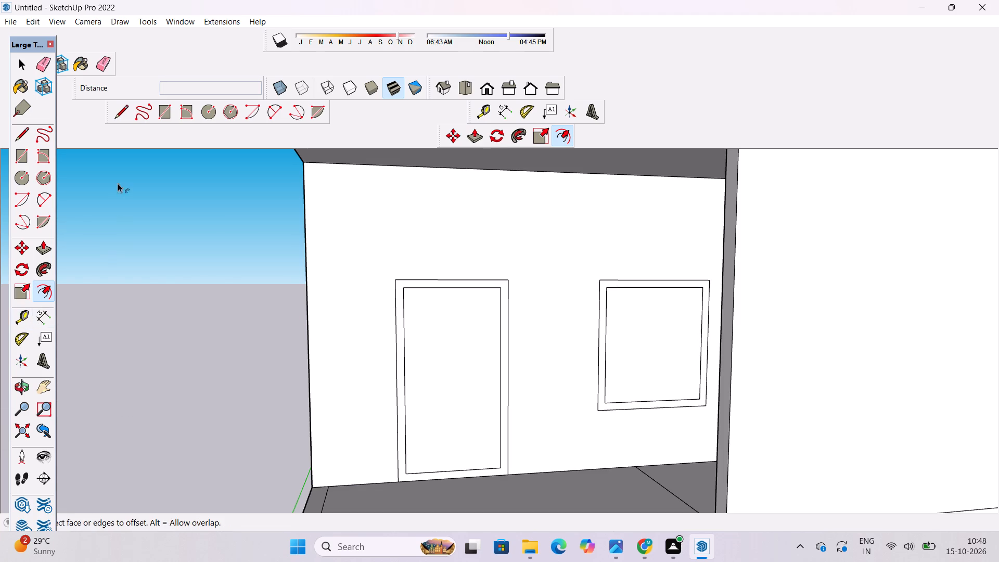
Draw a vertical line about 23' 8" long from the midpoint of the window's inner top edge to its inner bottom edge.
left_click(115, 114)
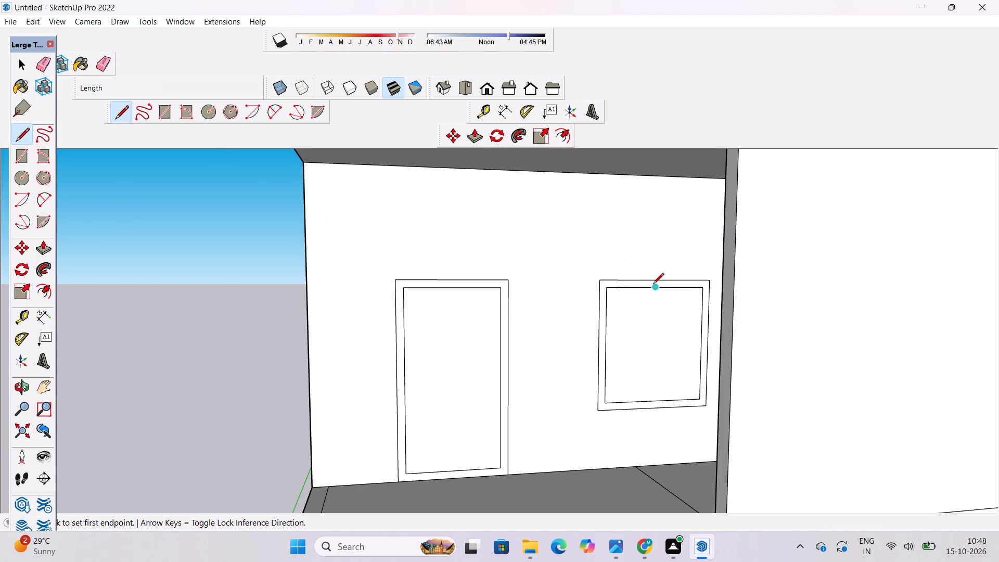
left_click(655, 287)
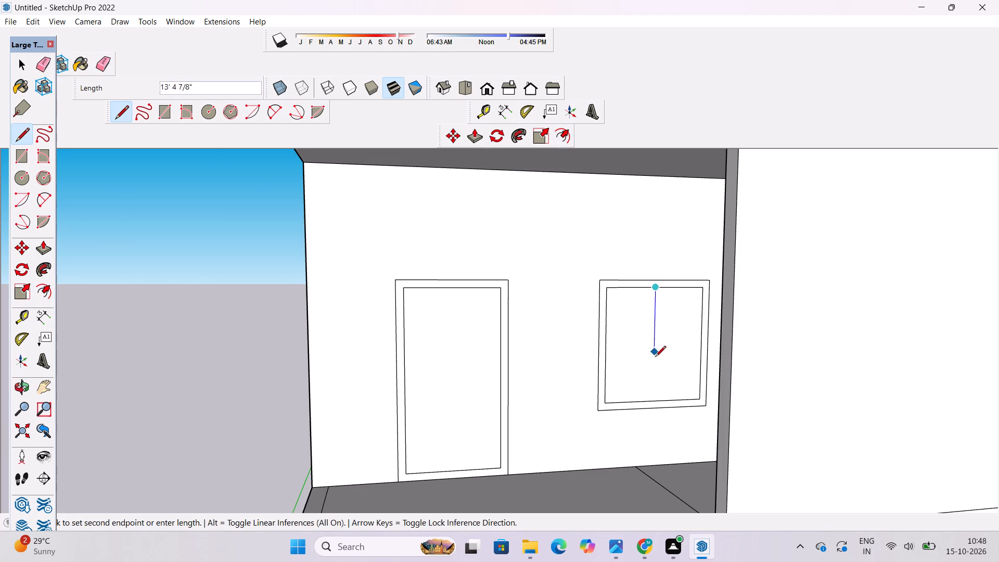
left_click(654, 401)
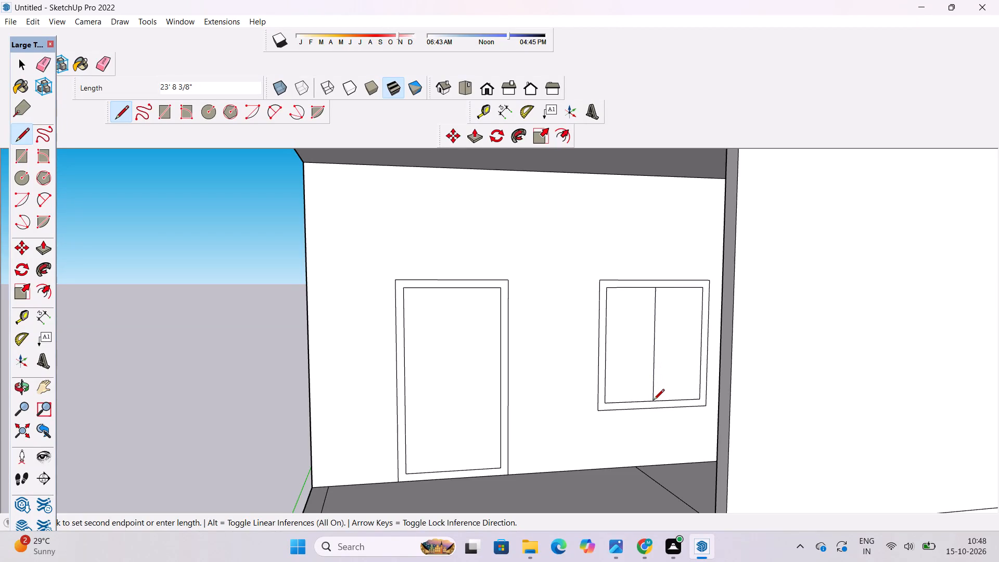
key("space")
Examine the whole building from above, below and the front, checking the upper-storey door and window, balcony slab and roof.
key("o")
scroll(631, 368, "down", 1)
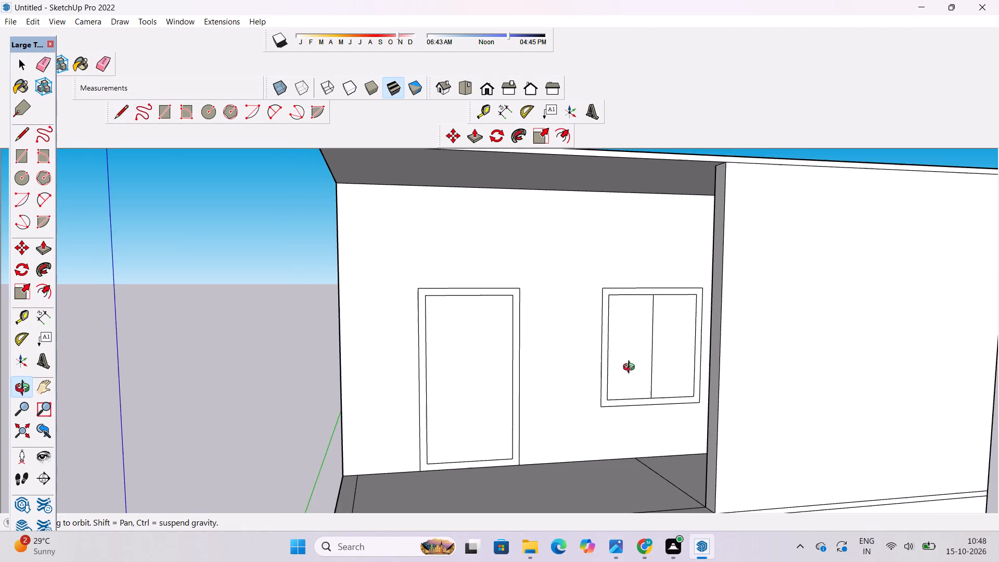
scroll(631, 368, "down", 1)
left_click_drag(613, 373, 547, 397, "shift")
left_click_drag(546, 397, 603, 436)
left_click_drag(603, 436, 607, 367, "shift")
scroll(573, 365, "down", 7, "shift")
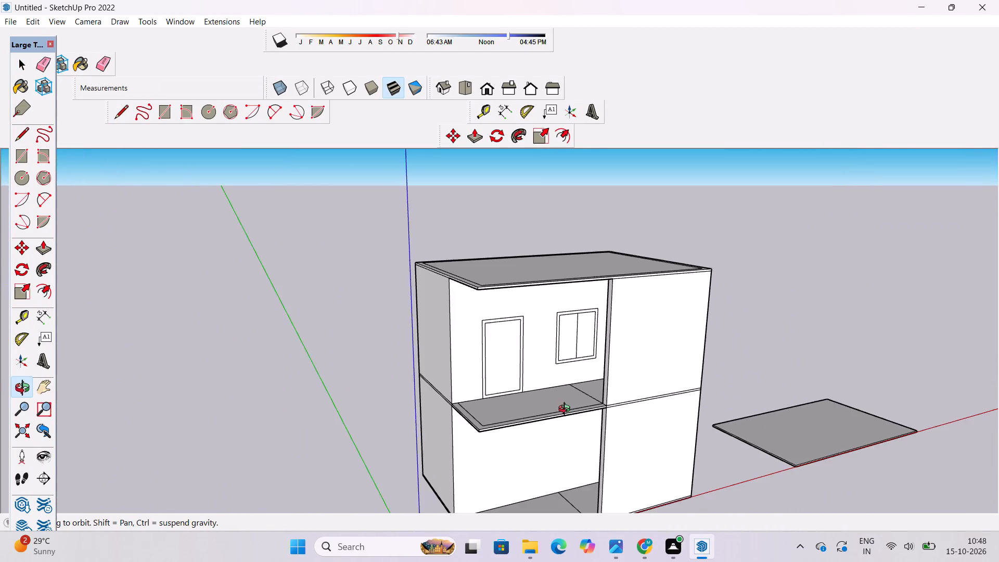
left_click_drag(567, 410, 643, 486)
left_click_drag(514, 428, 477, 459, "shift")
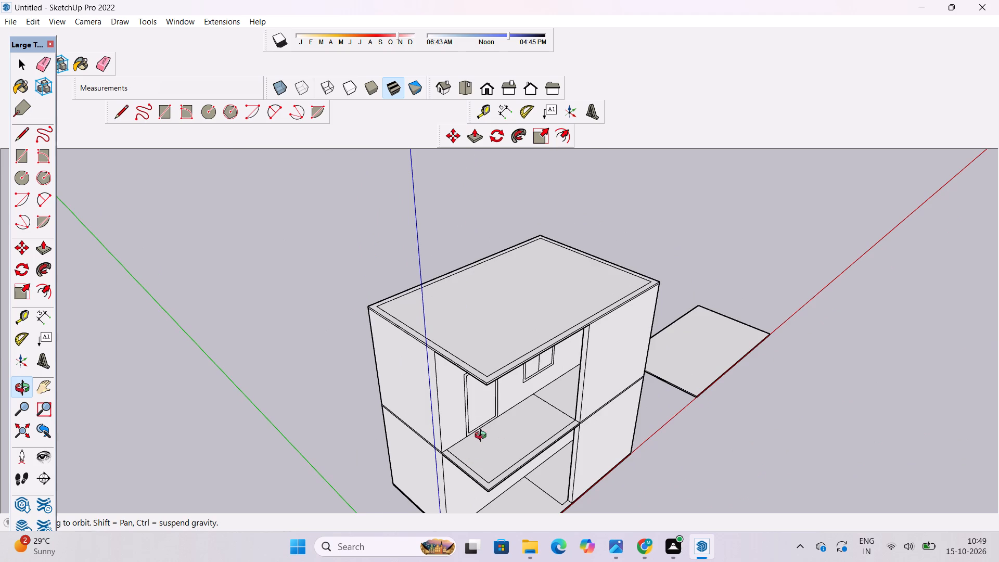
scroll(480, 396, "down", 5)
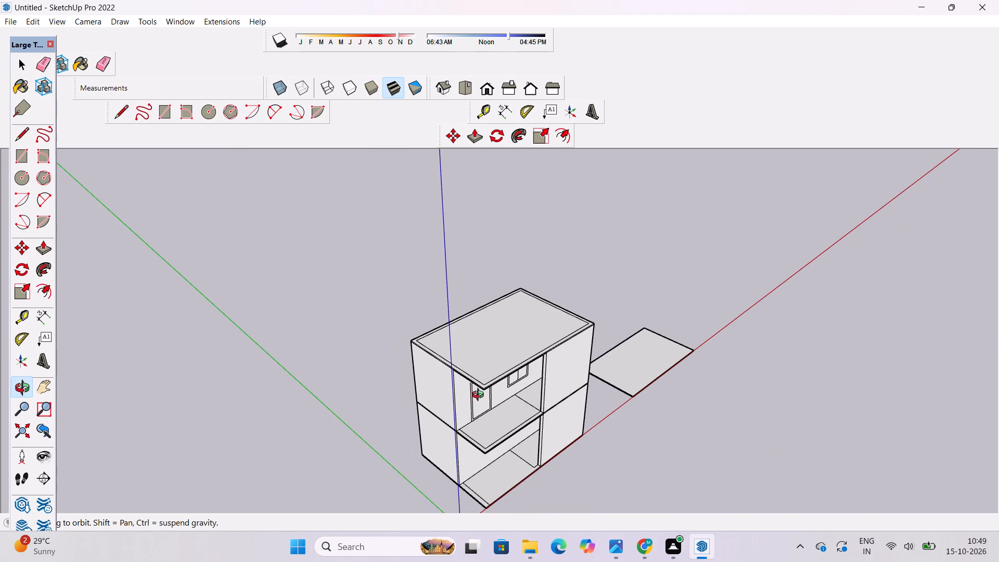
scroll(480, 396, "up", 2)
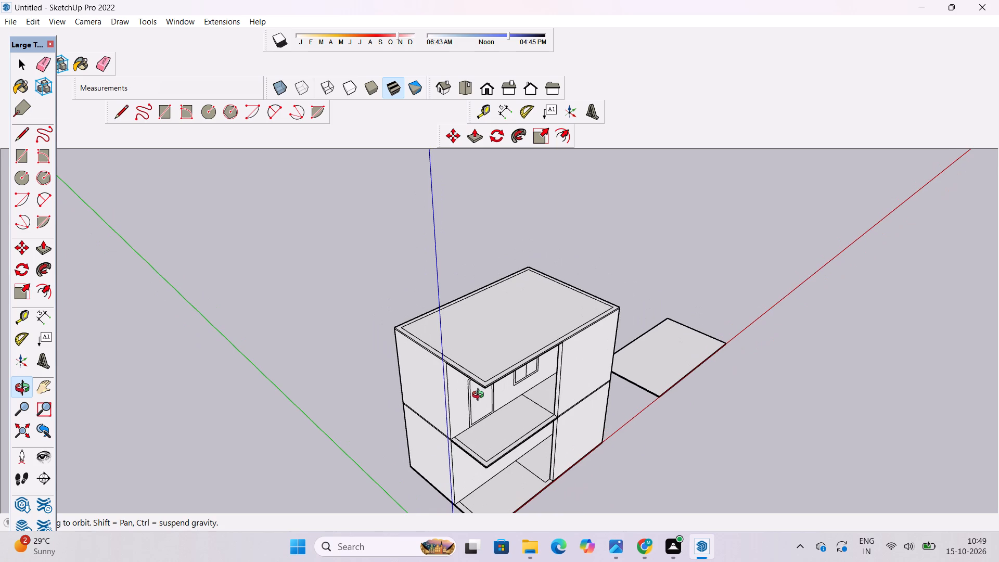
scroll(480, 396, "down", 1)
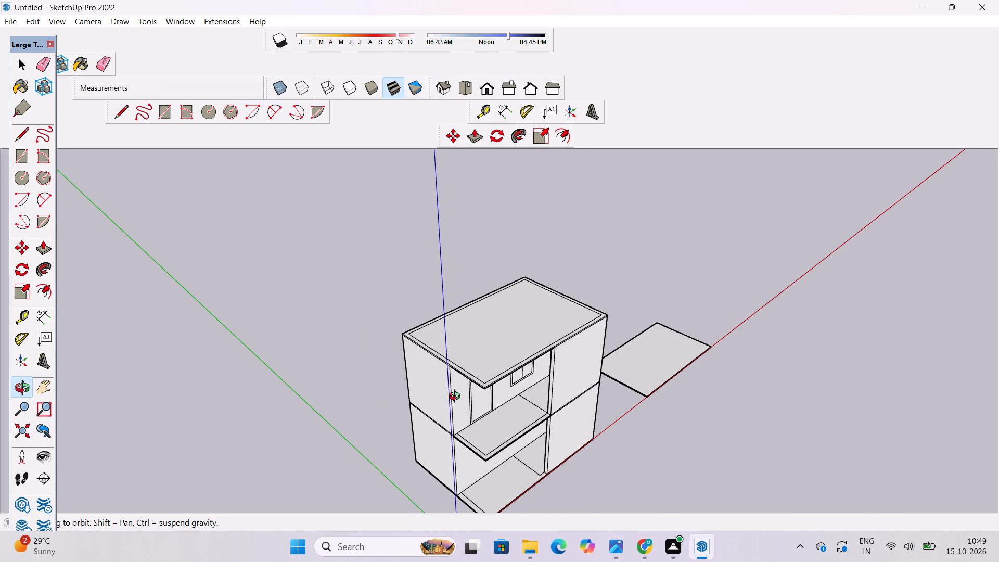
scroll(455, 398, "down", 3)
left_click_drag(455, 411, 455, 375, "shift")
left_click_drag(455, 375, 459, 410, "shift")
left_click_drag(465, 424, 467, 346)
scroll(506, 322, "up", 5)
left_click_drag(503, 324, 462, 384, "shift")
left_click_drag(462, 397, 469, 251)
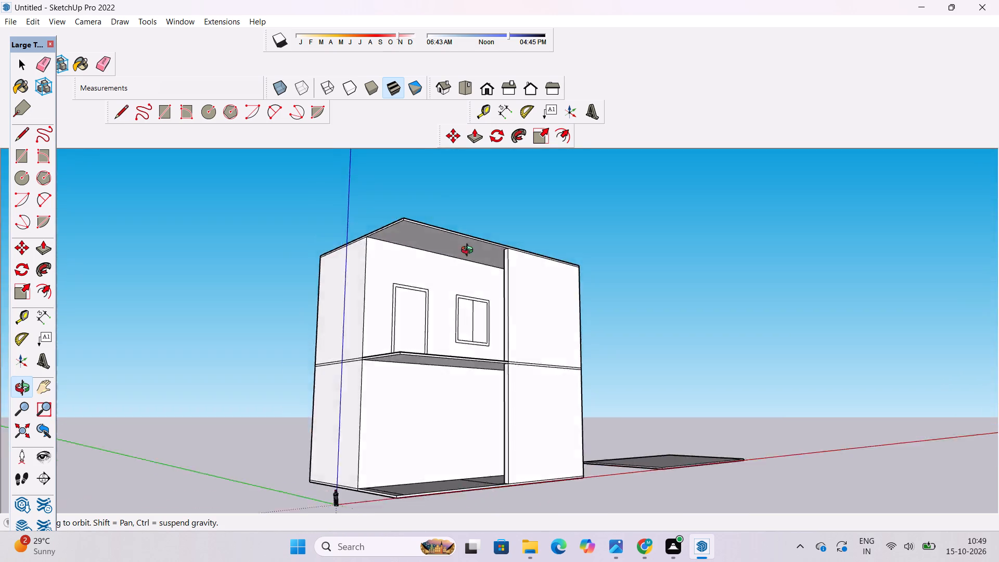
left_click_drag(469, 251, 394, 385)
scroll(421, 316, "up", 2)
left_click_drag(421, 316, 456, 280, "shift")
left_click_drag(456, 280, 371, 365)
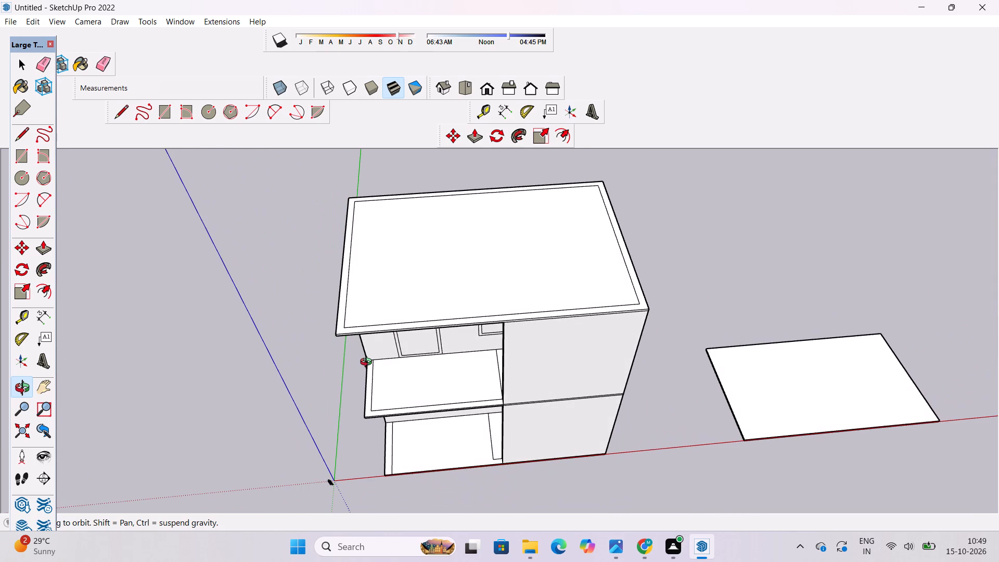
Examine the roof slab's front edge where it meets the front wall and the open bay's side wall.
scroll(369, 352, "down", 3)
left_click_drag(372, 351, 546, 350)
scroll(509, 324, "up", 5)
scroll(519, 350, "up", 4, "shift")
left_click_drag(545, 339, 510, 375, "shift")
left_click_drag(510, 375, 460, 319, "shift")
scroll(494, 297, "up", 5)
left_click_drag(480, 321, 467, 342)
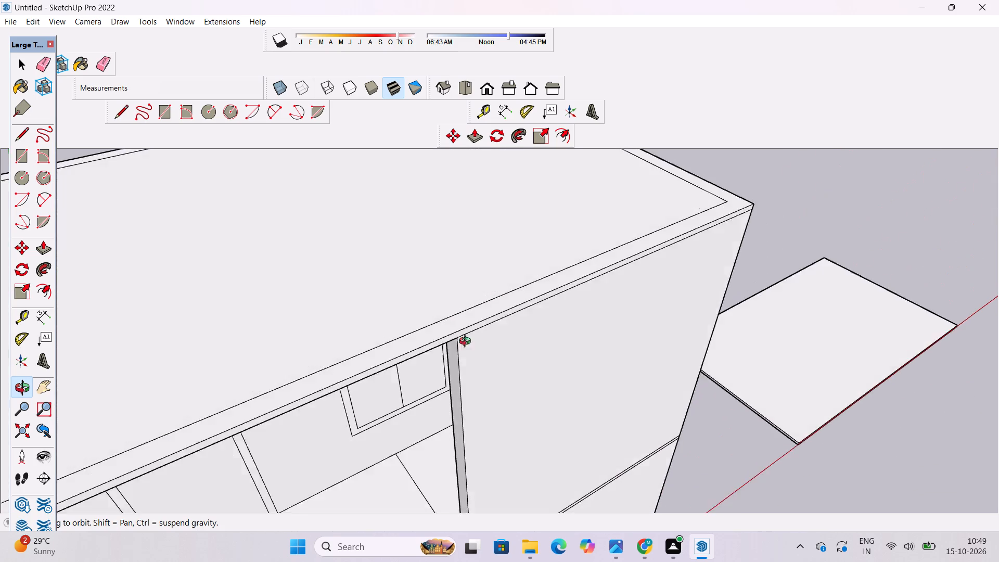
left_click_drag(467, 342, 420, 363)
left_click_drag(419, 349, 452, 413, "shift")
scroll(457, 416, "up", 5)
left_click_drag(441, 415, 456, 433, "shift")
left_click_drag(437, 445, 425, 362)
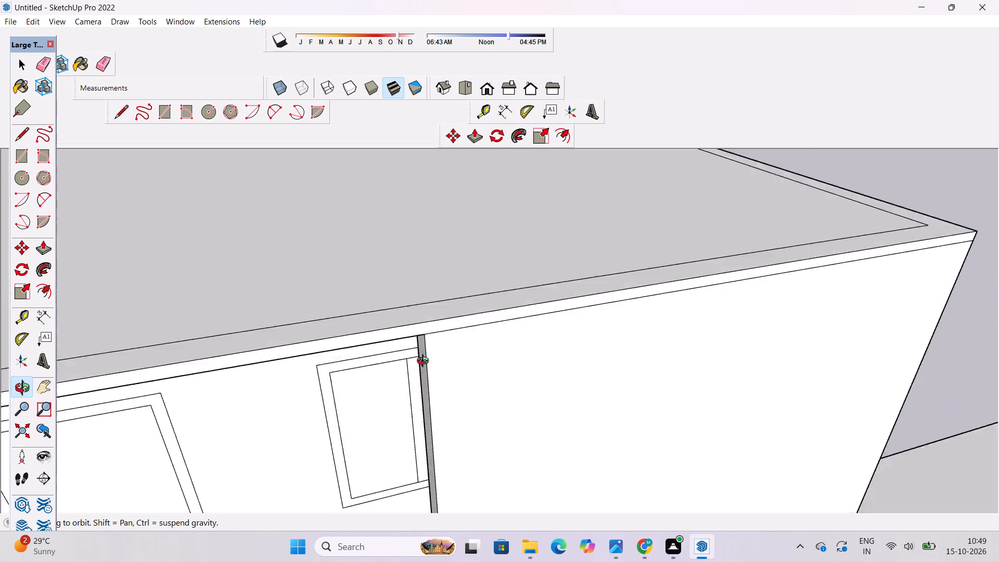
left_click_drag(425, 362, 421, 317)
left_click_drag(421, 317, 467, 379, "shift")
scroll(464, 284, "up", 6, "shift")
left_click_drag(478, 313, 518, 339, "shift")
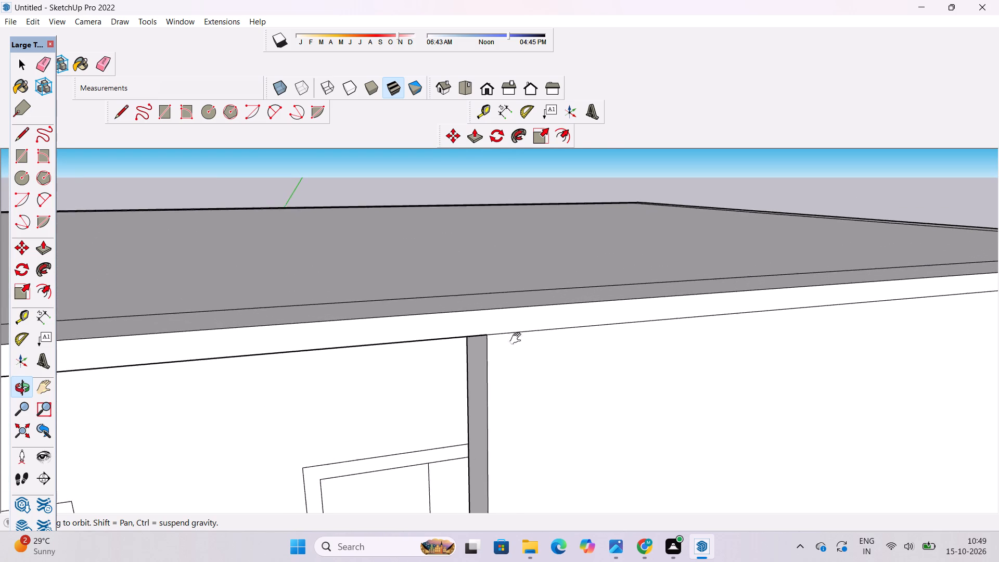
left_click_drag(518, 339, 533, 350, "shift")
left_click_drag(532, 359, 506, 359)
scroll(540, 359, "up", 4)
left_click_drag(520, 364, 495, 377, "shift")
left_click_drag(493, 377, 485, 334)
left_click_drag(485, 334, 485, 340)
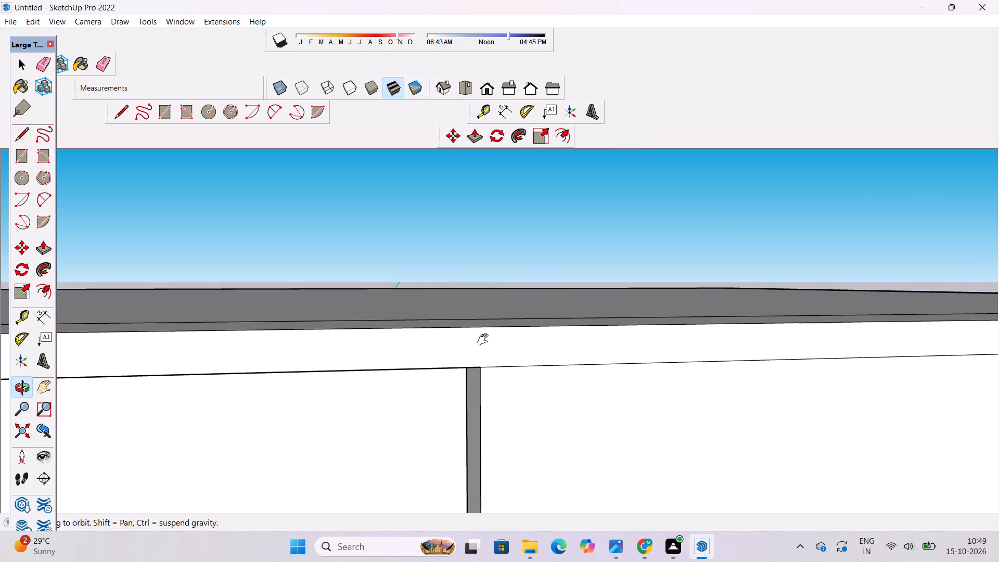
left_click_drag(485, 340, 486, 355)
left_click_drag(488, 363, 533, 400, "shift")
left_click_drag(535, 401, 540, 398, "shift")
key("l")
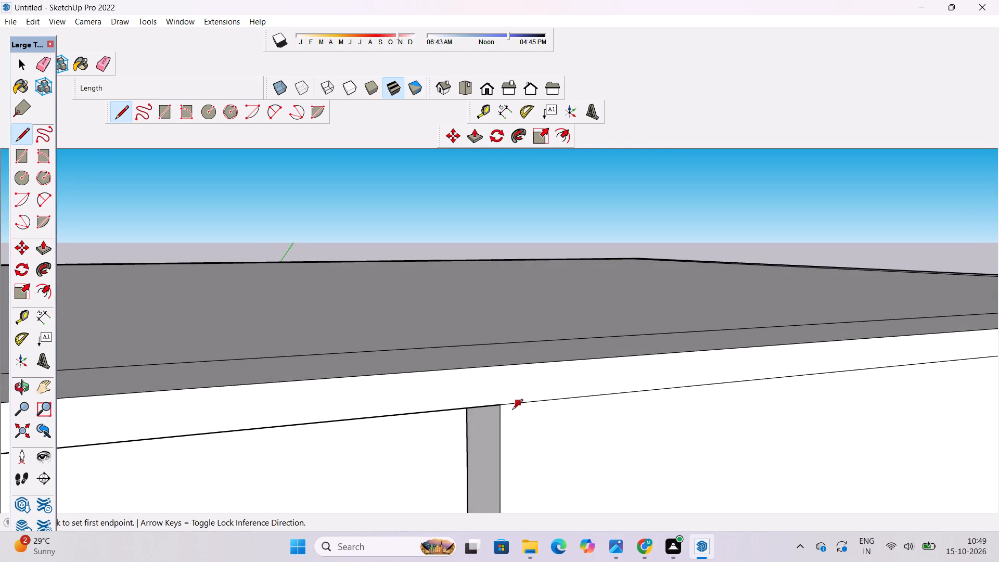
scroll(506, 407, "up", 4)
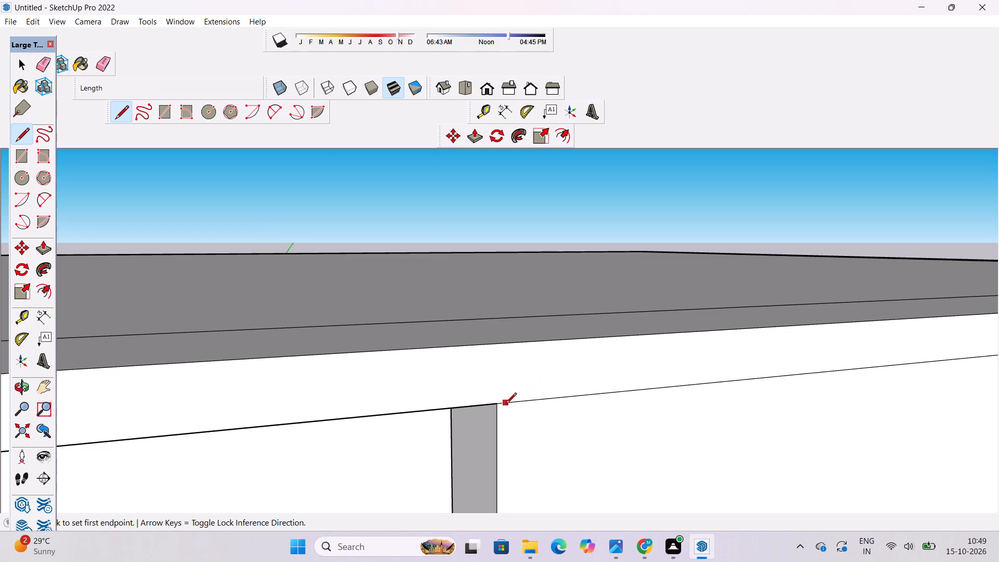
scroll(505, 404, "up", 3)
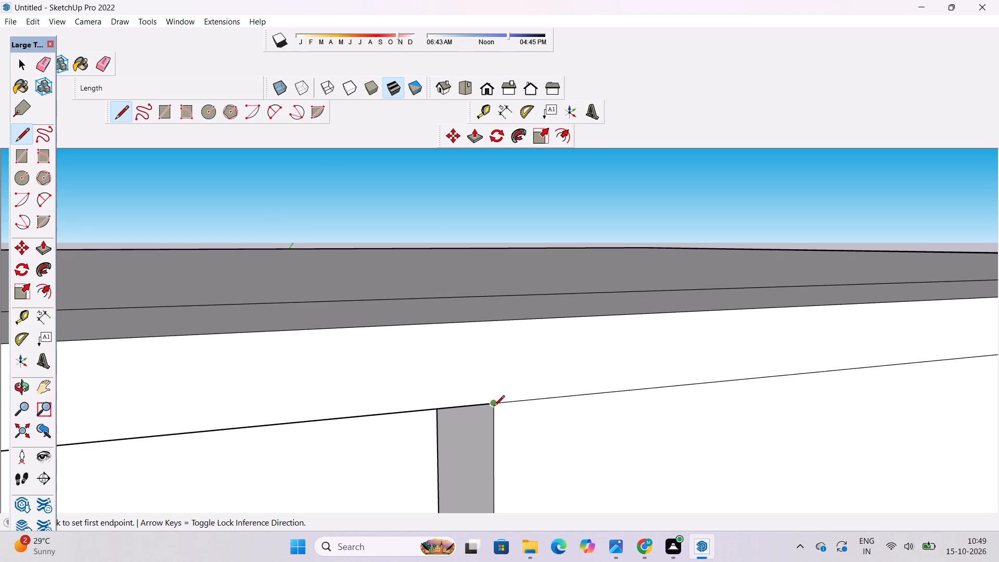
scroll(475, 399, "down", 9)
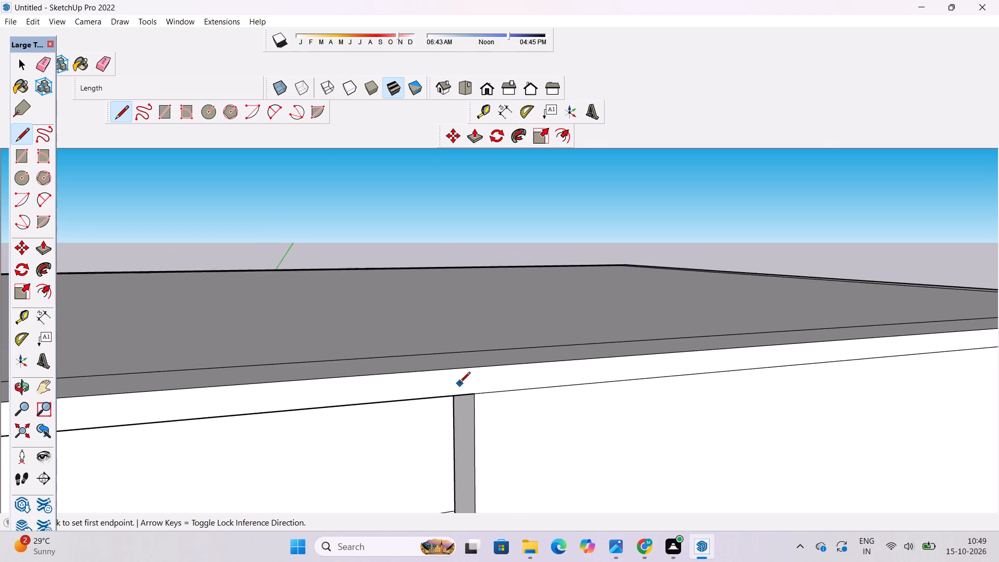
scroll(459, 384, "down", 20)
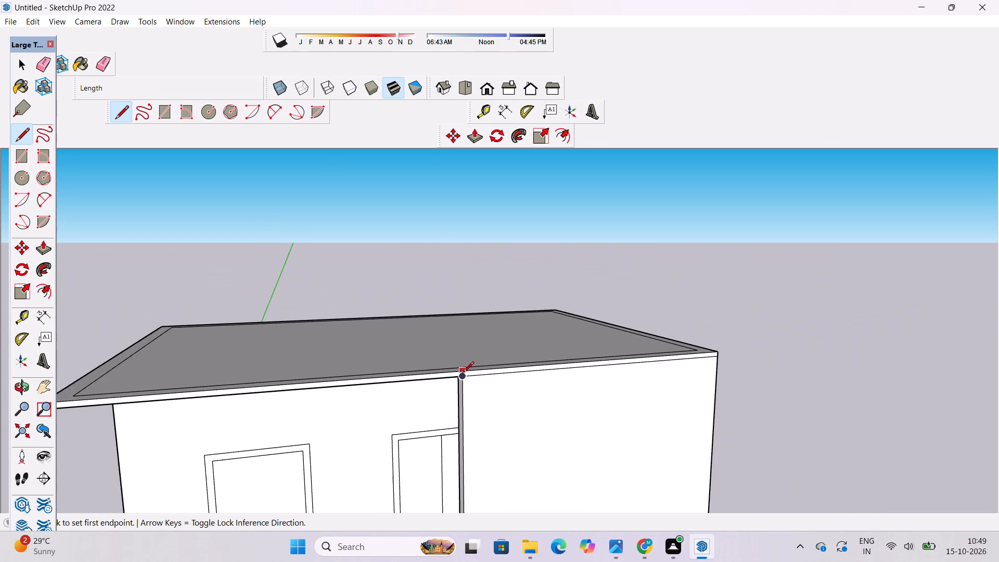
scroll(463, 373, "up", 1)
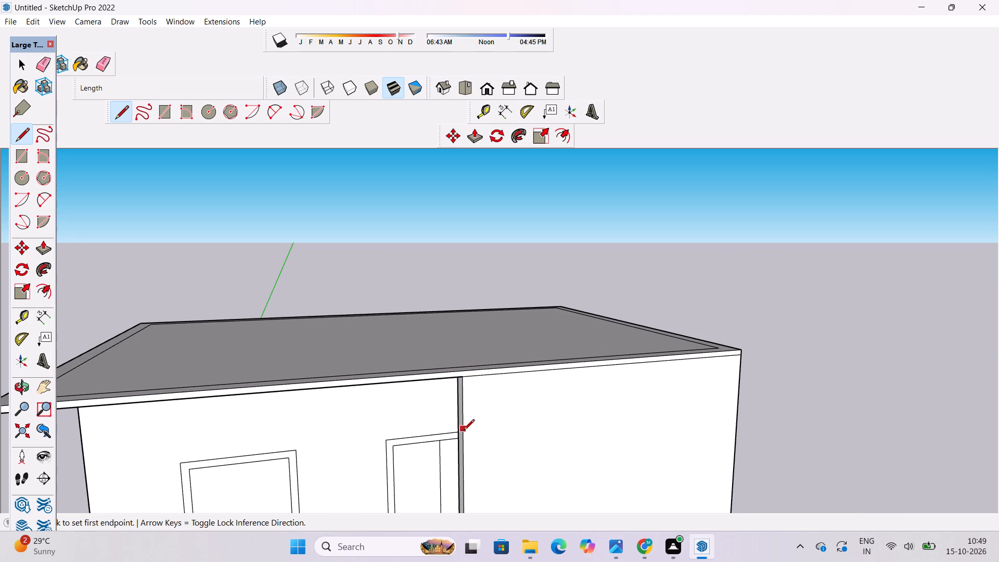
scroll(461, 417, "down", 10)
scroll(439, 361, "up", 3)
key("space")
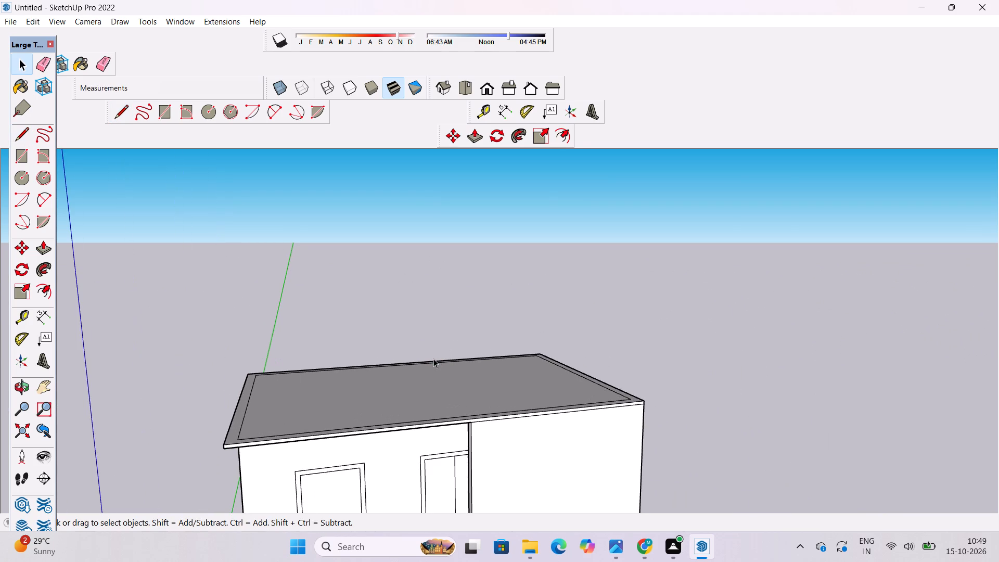
Examine the roof, upper-storey door and window, balcony slab and front wall from above and from the front.
type("o")
left_click_drag(431, 377, 445, 444)
left_click_drag(399, 476, 394, 441)
left_click_drag(340, 489, 404, 461)
left_click_drag(403, 464, 403, 440, "shift")
left_click_drag(398, 447, 411, 444)
scroll(412, 443, "down", 4)
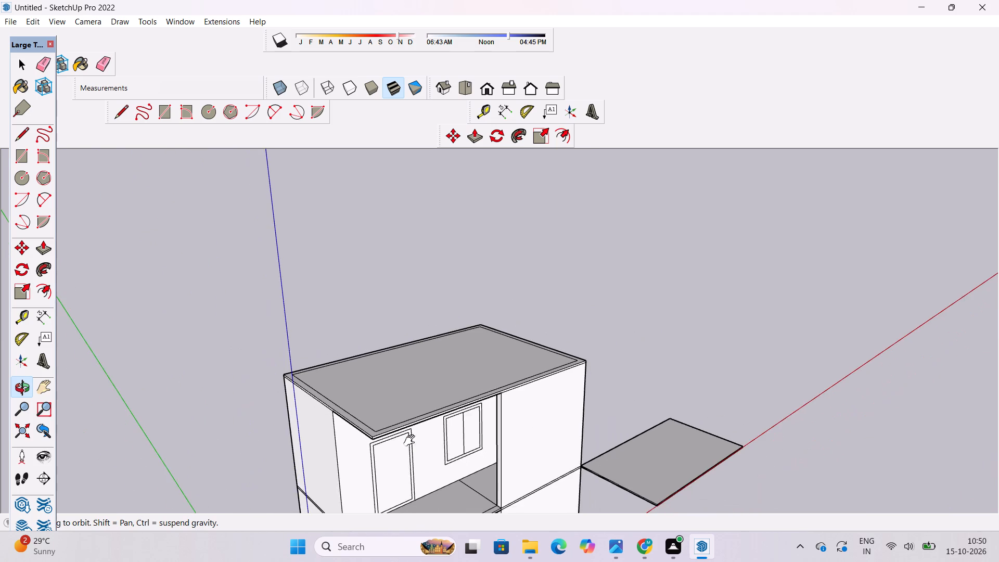
left_click_drag(412, 441, 413, 448, "shift")
left_click_drag(413, 451, 437, 446)
scroll(436, 444, "up", 3)
left_click_drag(420, 459, 408, 381, "shift")
left_click_drag(407, 380, 400, 421)
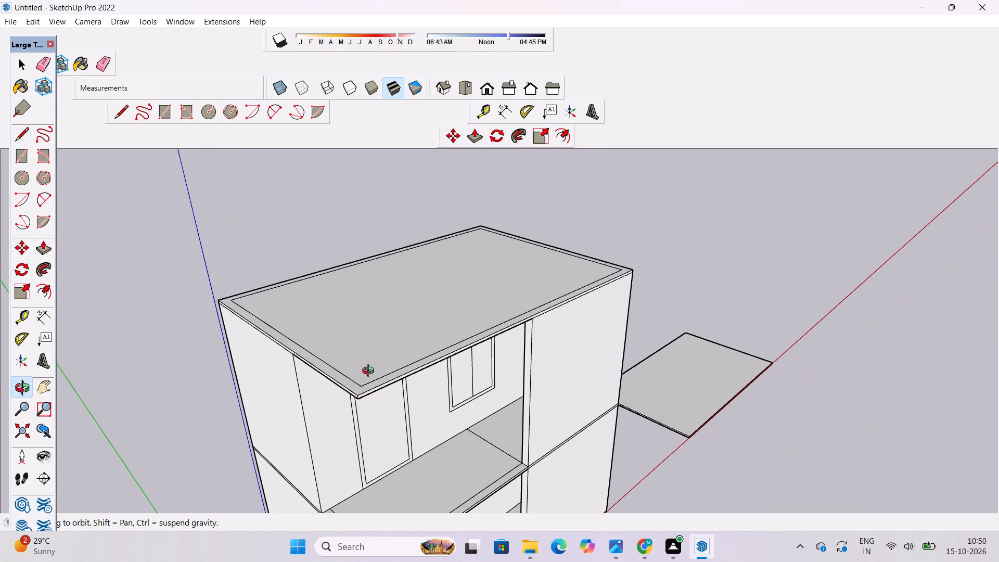
scroll(372, 372, "up", 3)
left_click_drag(380, 369, 266, 454, "shift")
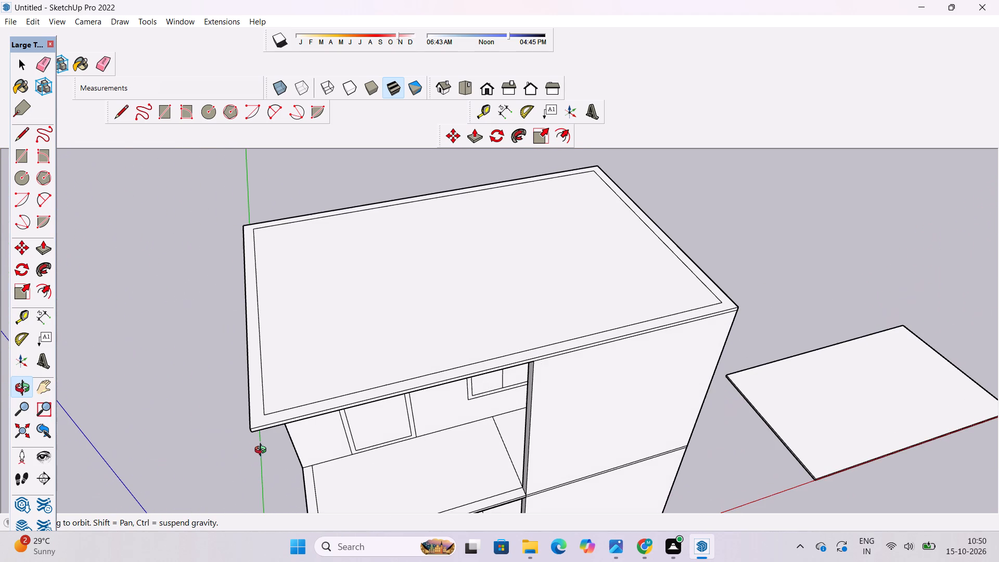
scroll(261, 444, "down", 4)
left_click_drag(261, 444, 313, 458, "shift")
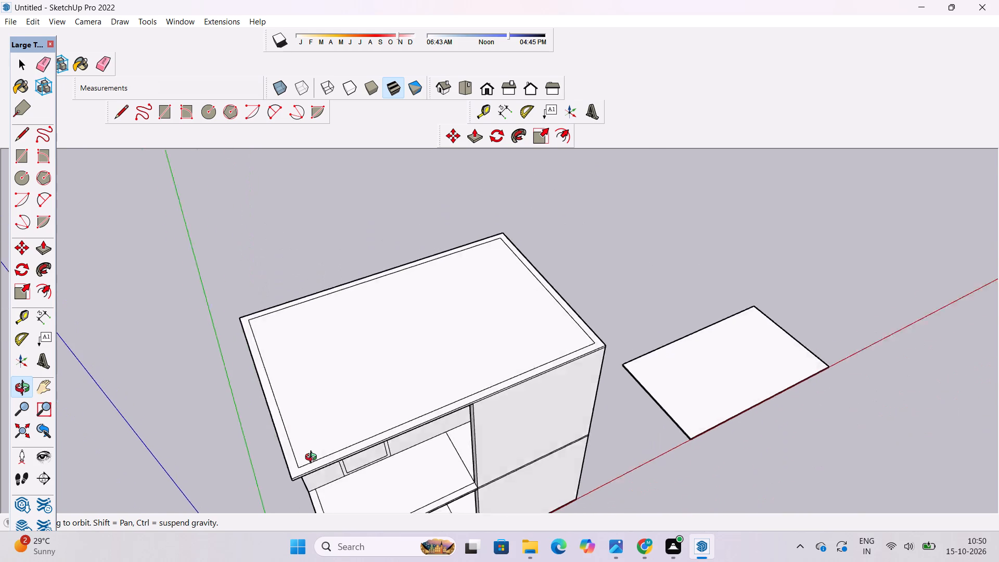
left_click_drag(313, 458, 327, 457, "shift")
left_click(327, 451, "shift")
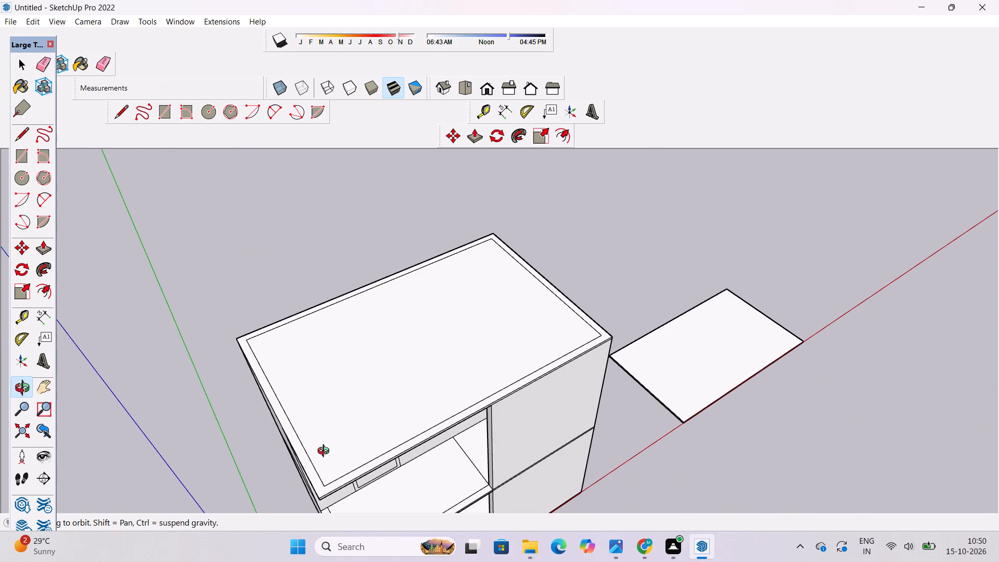
left_click_drag(326, 452, 321, 435)
scroll(320, 434, "down", 6)
left_click_drag(324, 449, 321, 422)
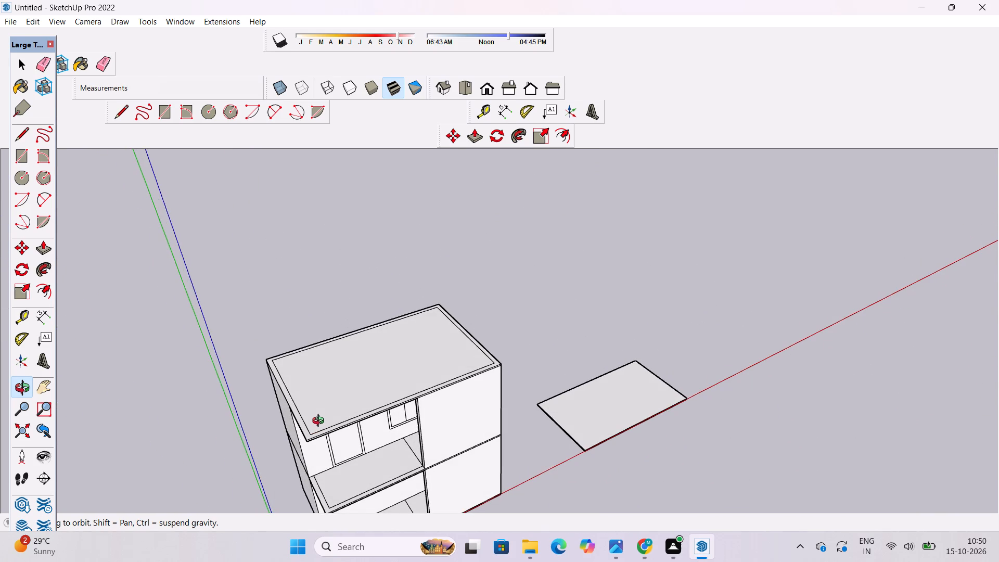
scroll(148, 334, "down", 6)
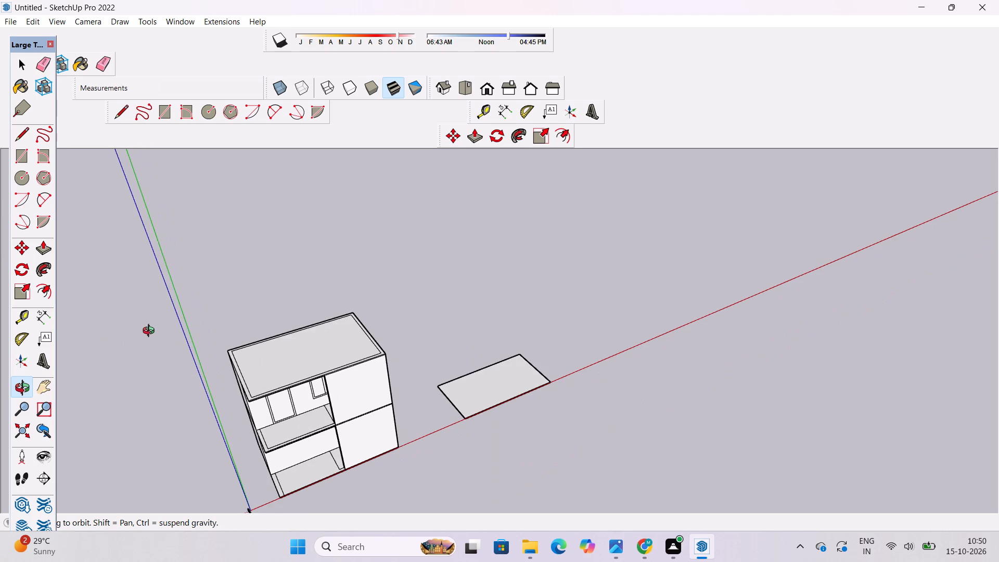
left_click_drag(210, 389, 226, 341, "shift")
left_click_drag(265, 337, 222, 406)
scroll(333, 311, "up", 4)
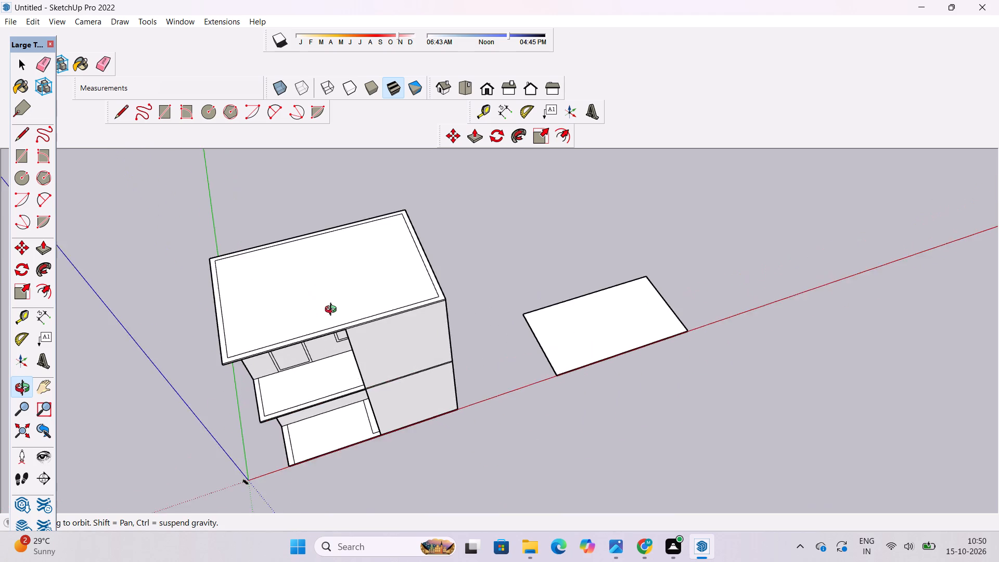
scroll(333, 311, "up", 5)
left_click_drag(344, 329, 347, 357, "shift")
left_click_drag(349, 372, 335, 291)
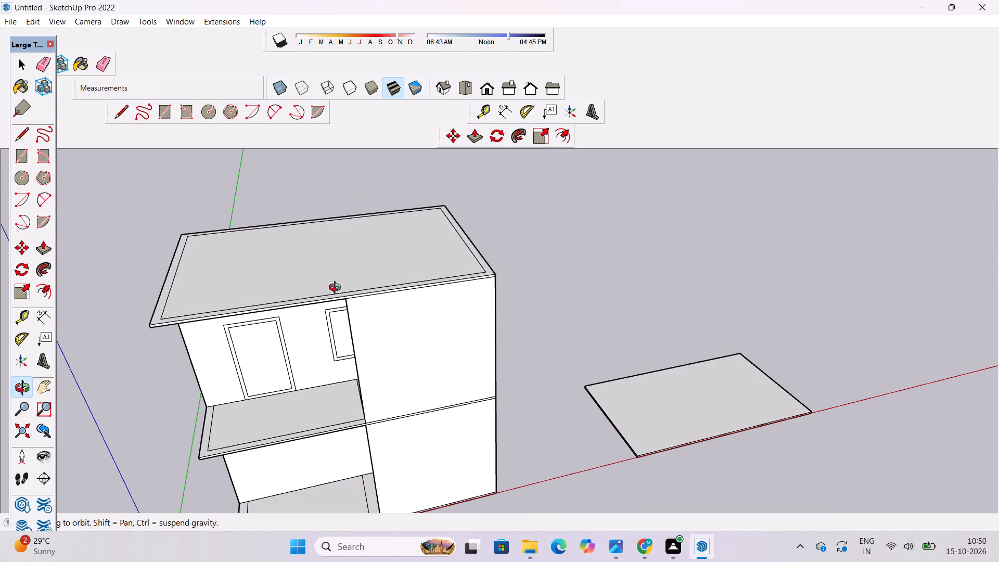
scroll(336, 297, "down", 1)
left_click_drag(330, 336, 282, 282)
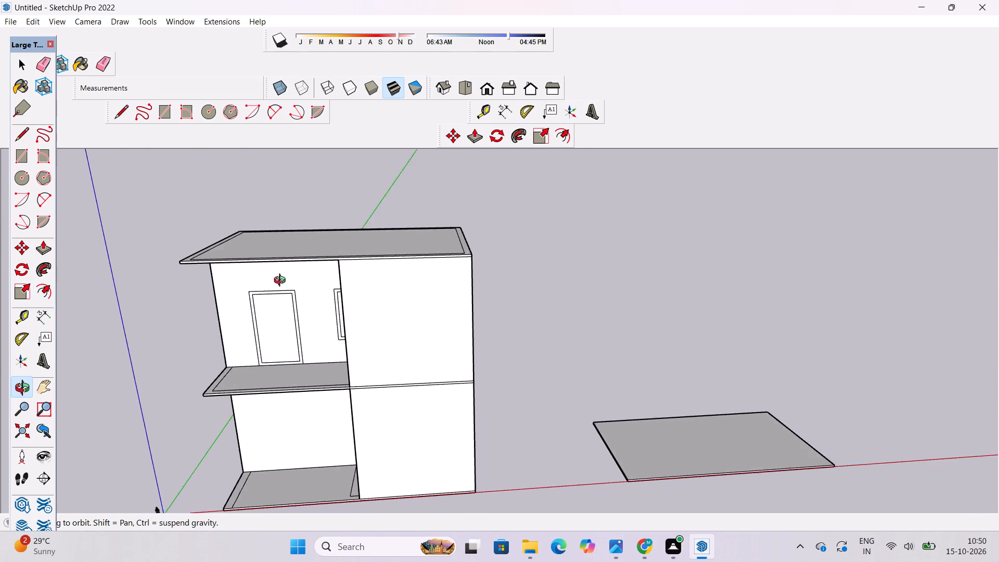
left_click_drag(282, 282, 278, 327)
left_click_drag(309, 367, 329, 346, "shift")
left_click(339, 377, "shift")
left_click_drag(340, 382, 351, 283)
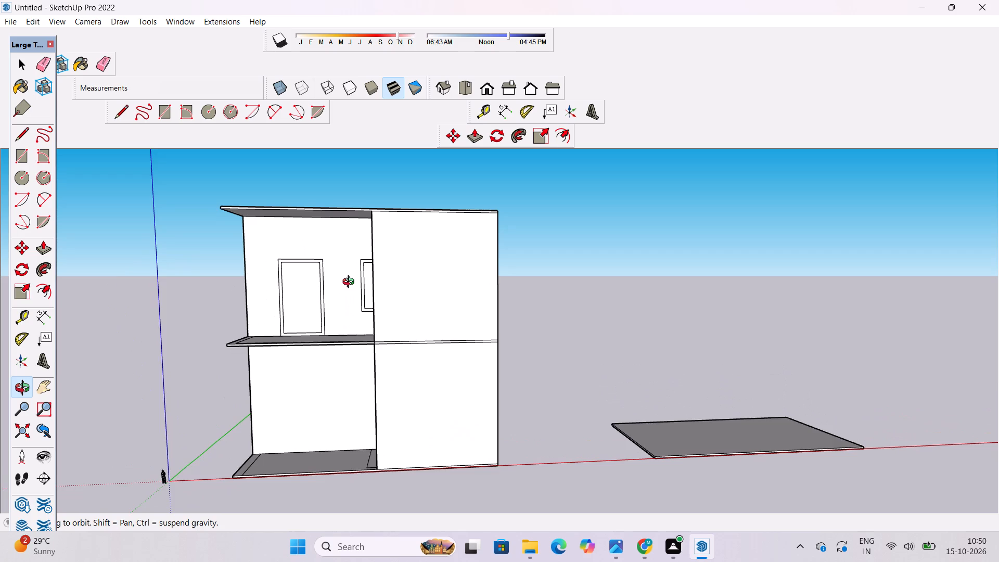
Erase the two horizontal slab-edge lines crossing the solid front wall between the storeys.
scroll(351, 283, "down", 4)
left_click_drag(362, 288, 354, 344, "shift")
scroll(380, 394, "up", 15)
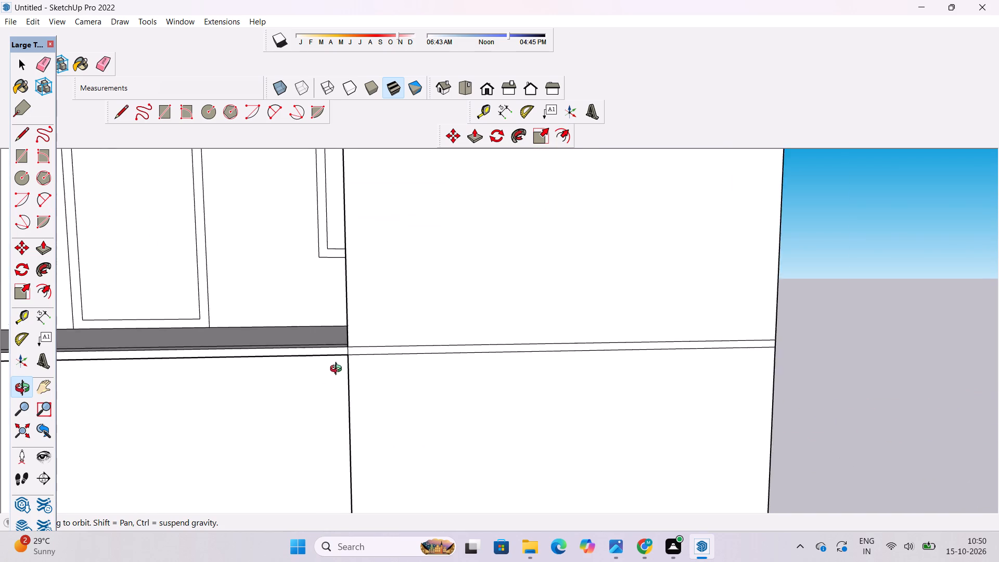
scroll(338, 370, "up", 12)
left_click_drag(372, 328, 298, 327, "shift")
scroll(293, 326, "down", 4)
left_click_drag(306, 328, 352, 341)
key("e")
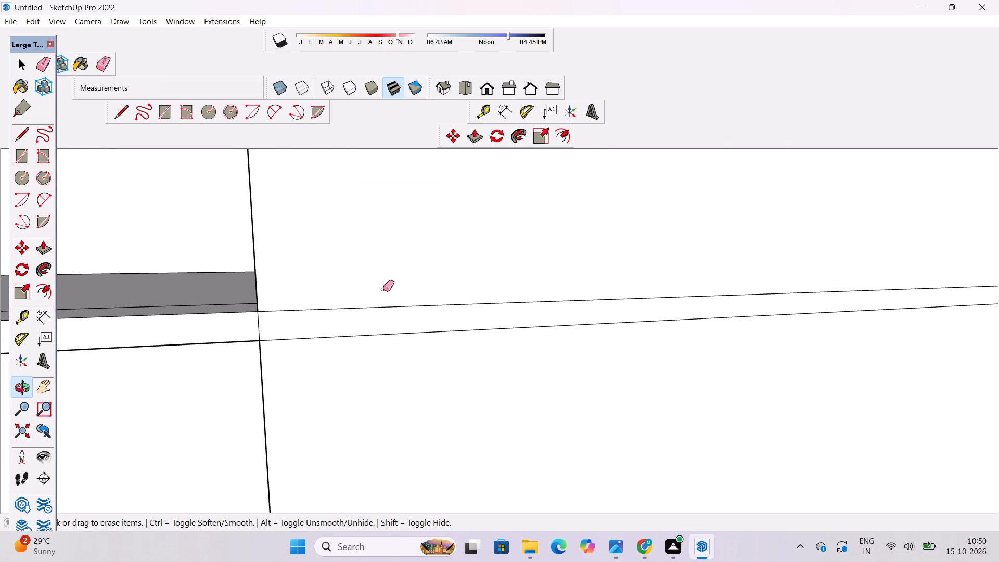
left_click_drag(386, 278, 396, 356)
scroll(399, 336, "down", 12)
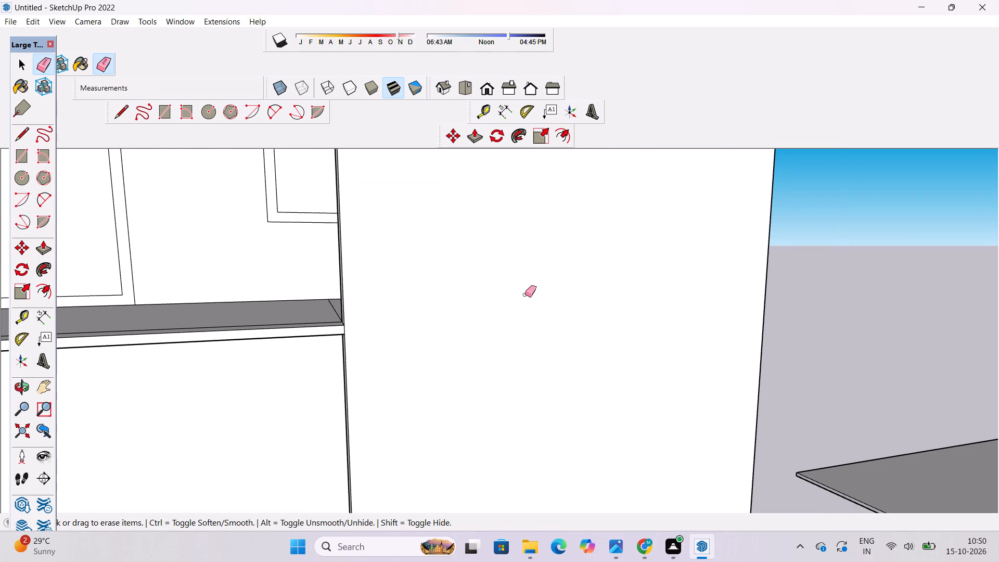
Erase the leftover inset outline lines on the ground-floor slab beside the solid front wall.
key("o")
left_click_drag(303, 359, 497, 371)
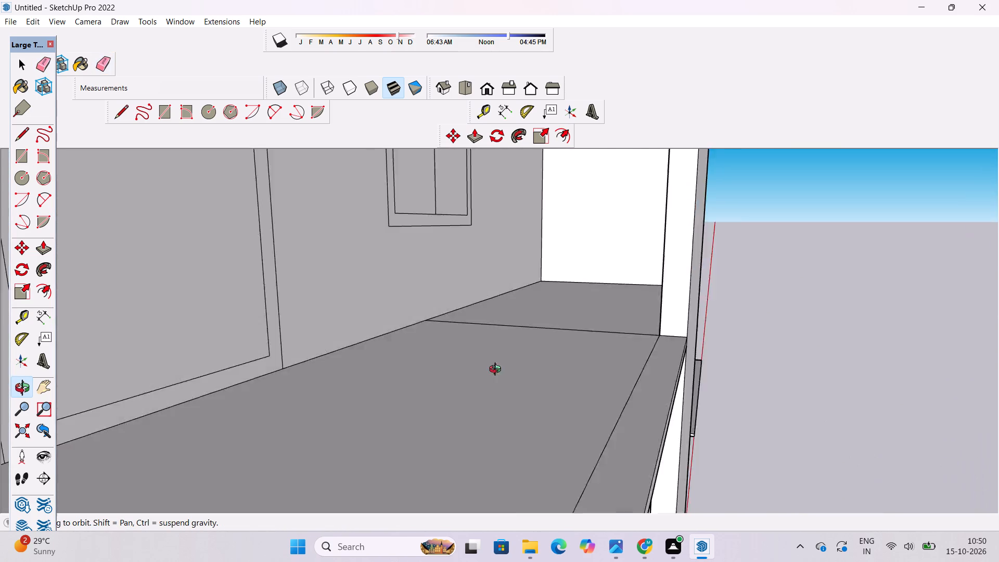
left_click_drag(497, 371, 428, 358)
scroll(416, 337, "down", 6)
left_click_drag(418, 360, 418, 322, "shift")
left_click_drag(489, 343, 315, 368)
left_click_drag(315, 368, 362, 326, "shift")
scroll(365, 325, "down", 5)
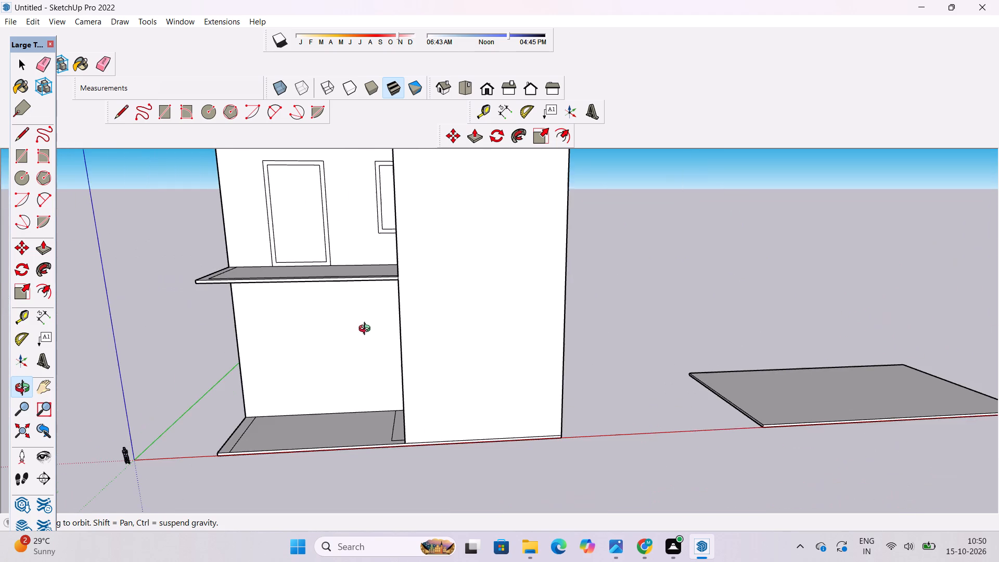
left_click(356, 348, "shift")
left_click_drag(369, 364, 398, 384)
left_click_drag(399, 390, 399, 326, "shift")
left_click_drag(411, 378, 455, 397)
scroll(408, 409, "up", 4)
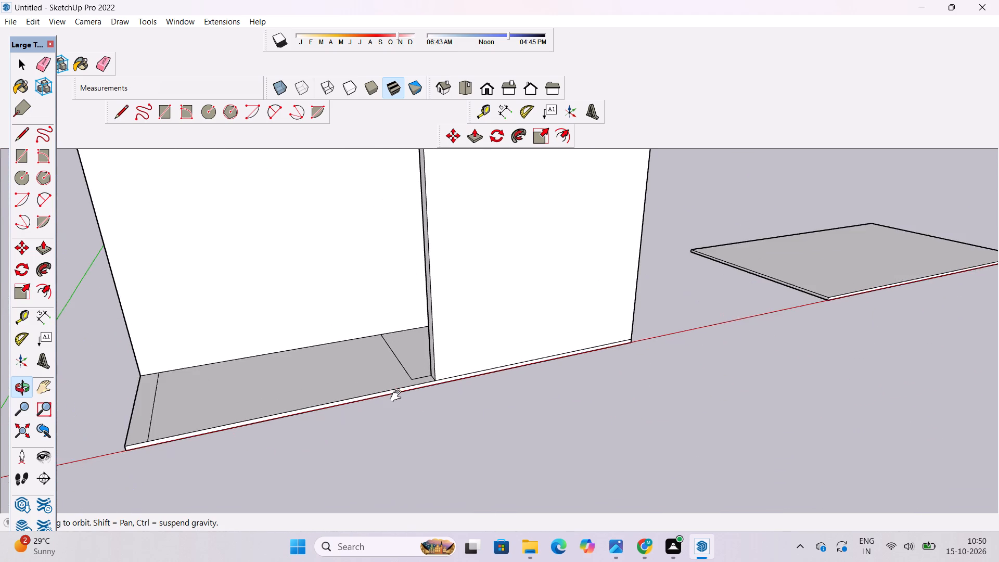
left_click_drag(406, 395, 443, 417)
key("e")
left_click_drag(425, 369, 427, 390)
left_click_drag(427, 390, 432, 393)
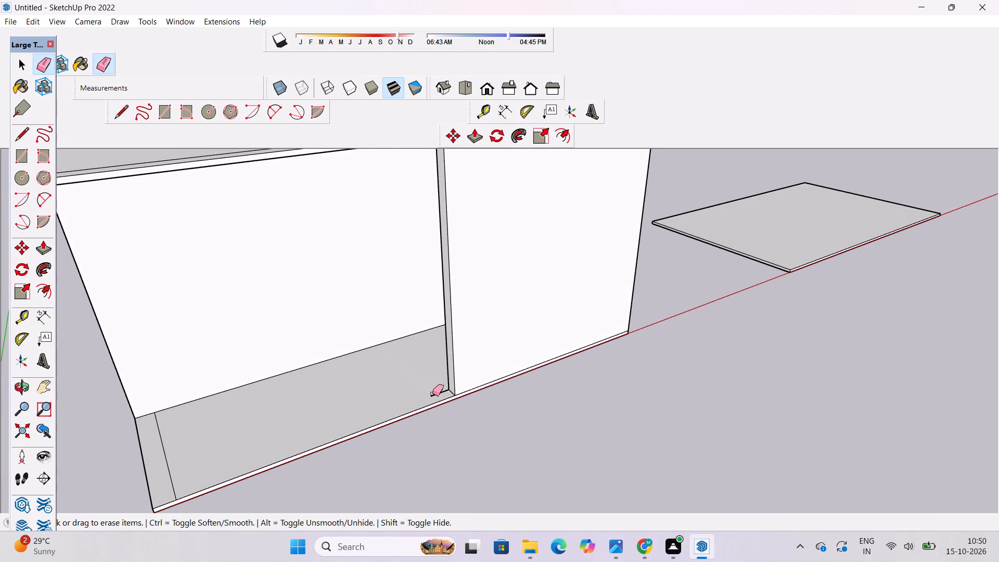
left_click_drag(432, 393, 433, 393)
left_click_drag(433, 393, 437, 398)
key("space")
Erase the horizontal slab lines and the vertical dividing lines on the closed side wall next to the solid front wall.
key("o")
scroll(418, 372, "down", 6)
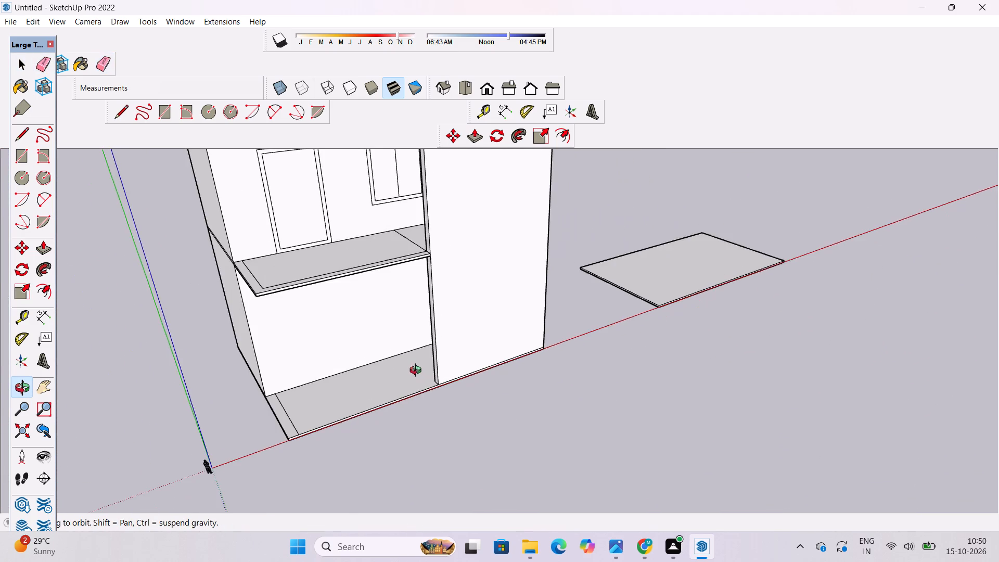
scroll(418, 372, "down", 1)
left_click_drag(425, 398, 399, 326)
left_click_drag(398, 324, 416, 378, "shift")
left_click_drag(510, 298, 314, 306)
left_click_drag(568, 275, 393, 296)
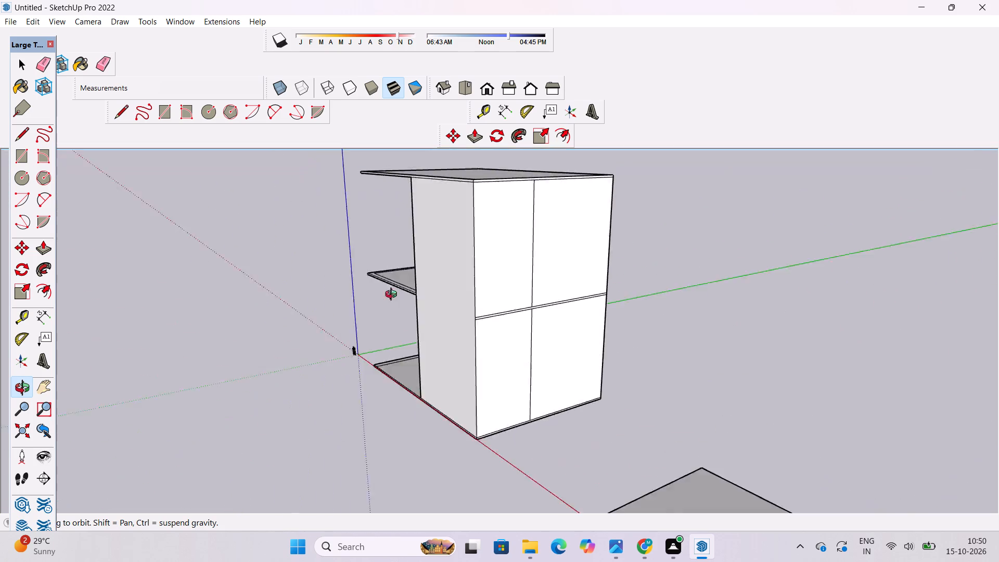
left_click_drag(393, 296, 810, 284)
left_click_drag(678, 307, 778, 315)
left_click_drag(749, 312, 391, 374)
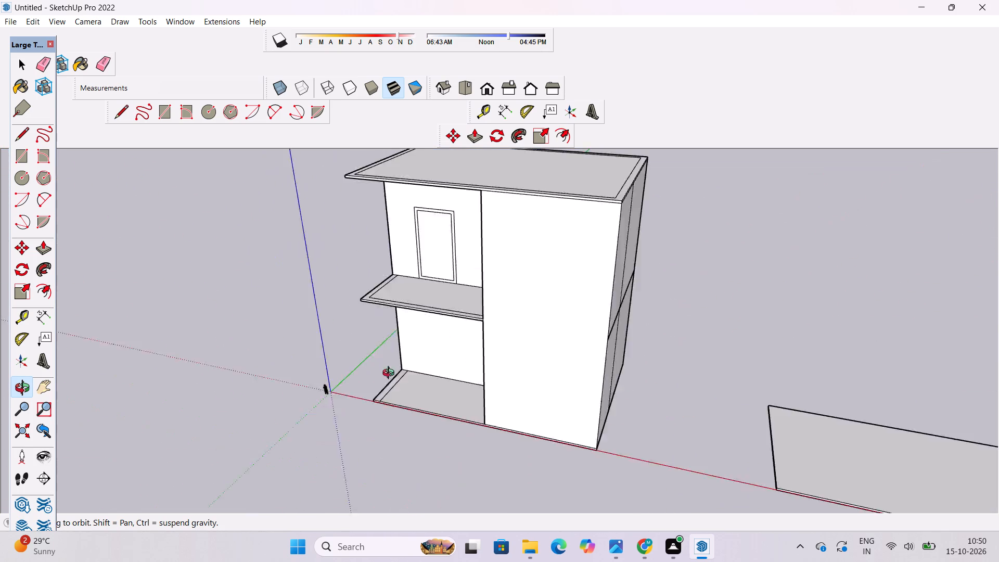
left_click_drag(391, 374, 327, 383)
left_click_drag(583, 318, 507, 350, "shift")
left_click_drag(513, 353, 491, 307)
key("e")
left_click_drag(554, 271, 539, 285)
left_click_drag(570, 374, 539, 388)
left_click_drag(552, 343, 545, 359)
left_click_drag(539, 347, 537, 362)
left_click_drag(540, 344, 541, 359)
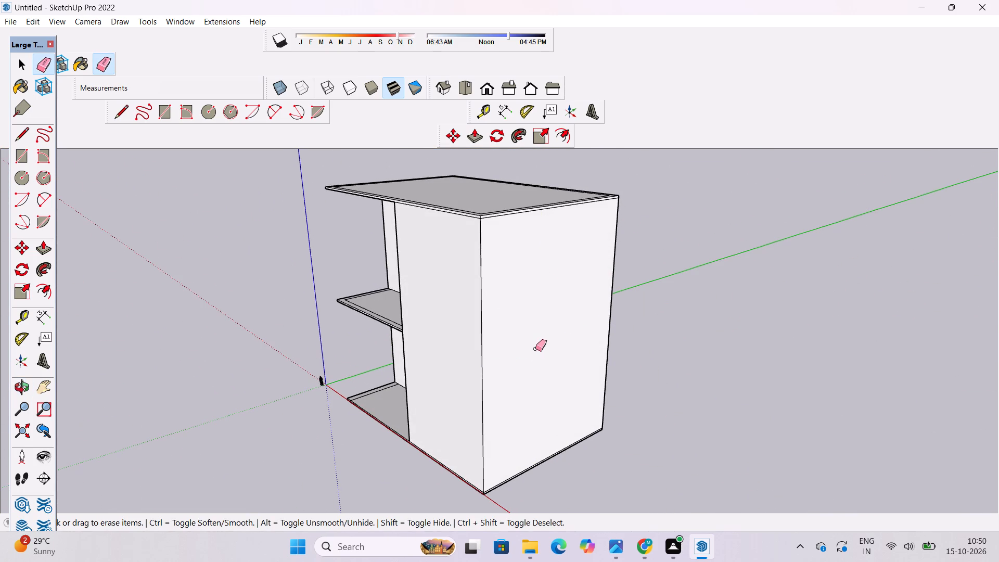
Erase the line crossing the upper-storey floor slab between the window wall and the edge of the solid front wall.
key("o")
left_click_drag(325, 378, 797, 315)
left_click_drag(513, 387, 633, 408)
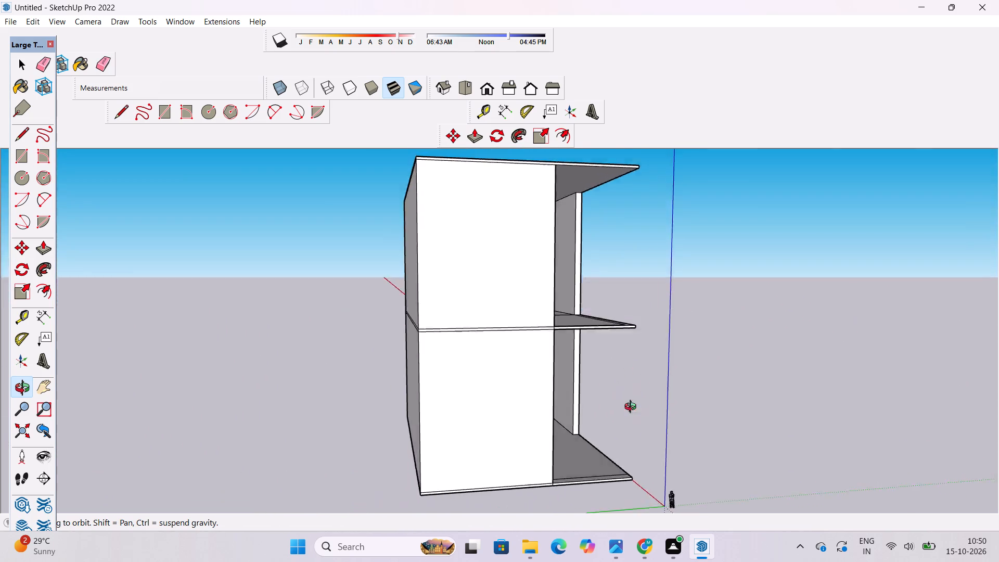
left_click_drag(633, 408, 274, 474)
left_click_drag(368, 416, 585, 411)
left_click_drag(505, 398, 506, 406, "shift")
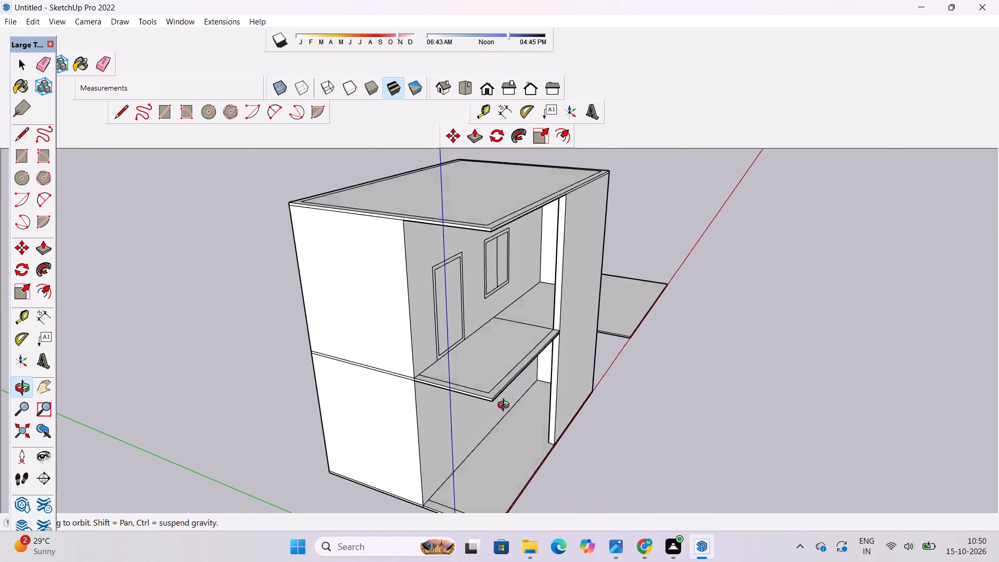
left_click_drag(506, 406, 518, 442, "shift")
scroll(526, 295, "up", 4)
scroll(526, 355, "up", 1, "shift")
left_click_drag(522, 353, 494, 402, "shift")
left_click_drag(492, 410, 489, 385)
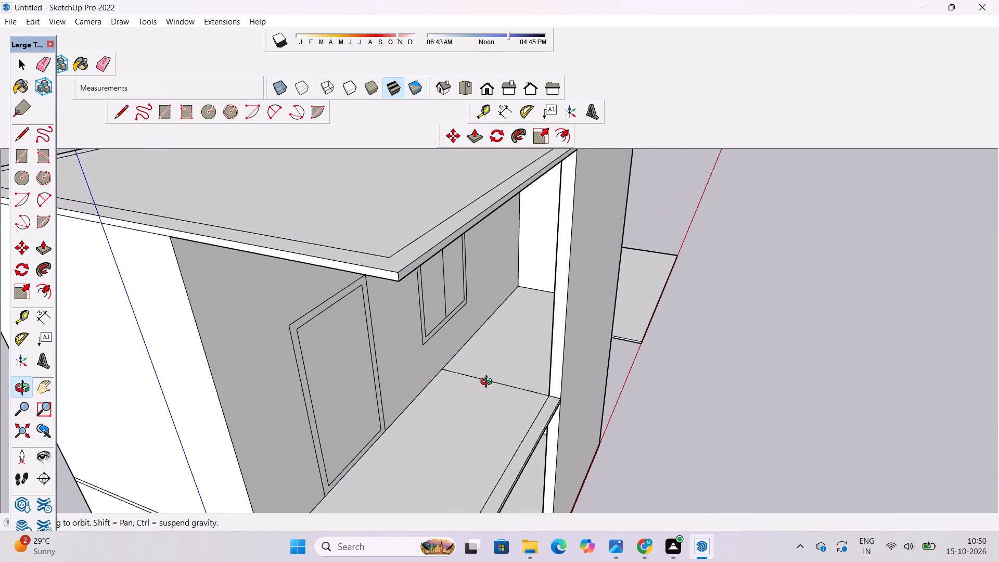
key("e")
left_click_drag(491, 358, 494, 384)
key("space")
Examine the house from the front, including the upper-storey door and the open ground-floor bay.
key("o")
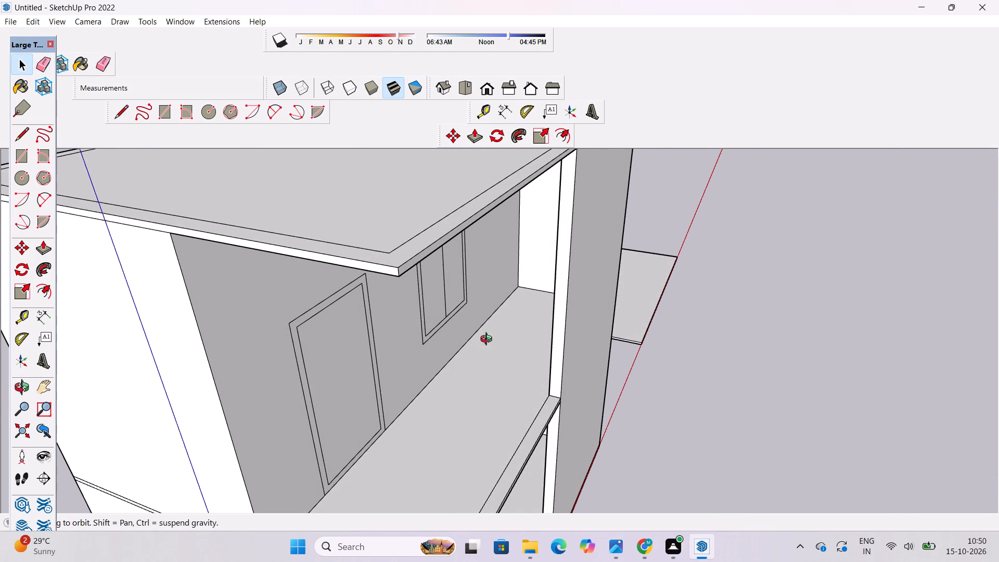
scroll(488, 340, "down", 11)
left_click_drag(552, 443, 247, 496)
scroll(322, 448, "down", 5)
left_click_drag(326, 471, 354, 404)
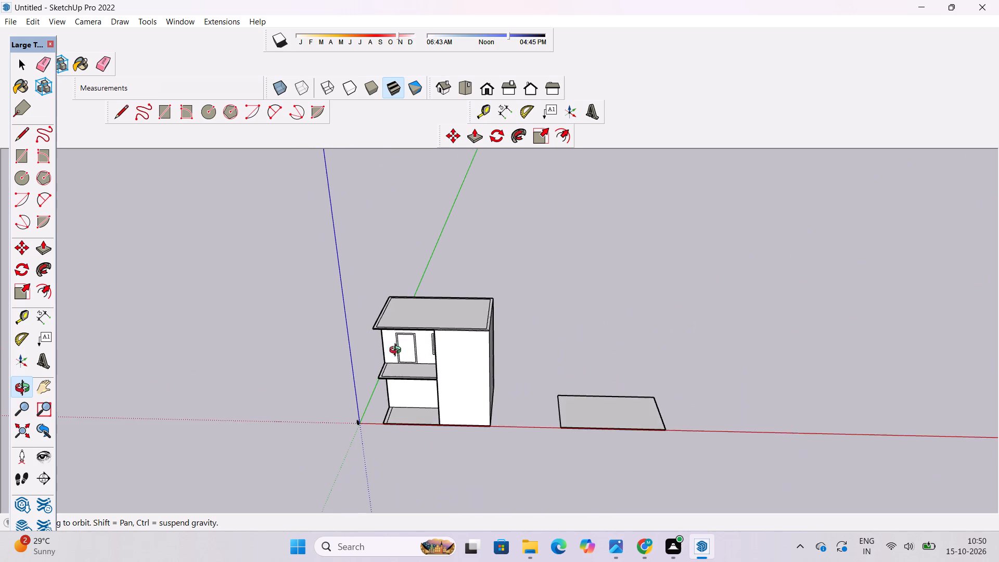
scroll(422, 319, "up", 4)
scroll(422, 319, "down", 1)
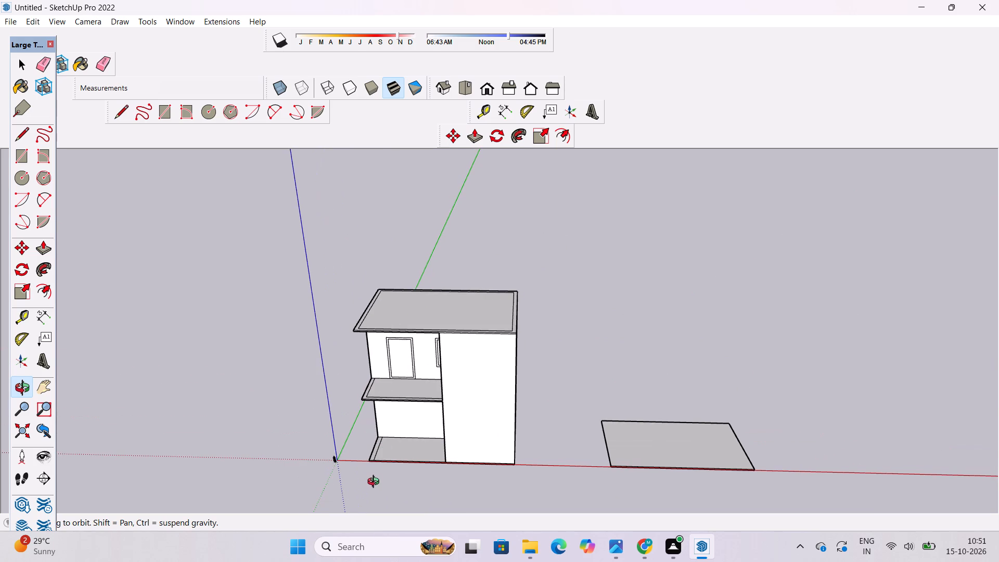
scroll(375, 483, "up", 7)
left_click_drag(376, 450, 378, 493, "shift")
left_click_drag(379, 501, 403, 469, "shift")
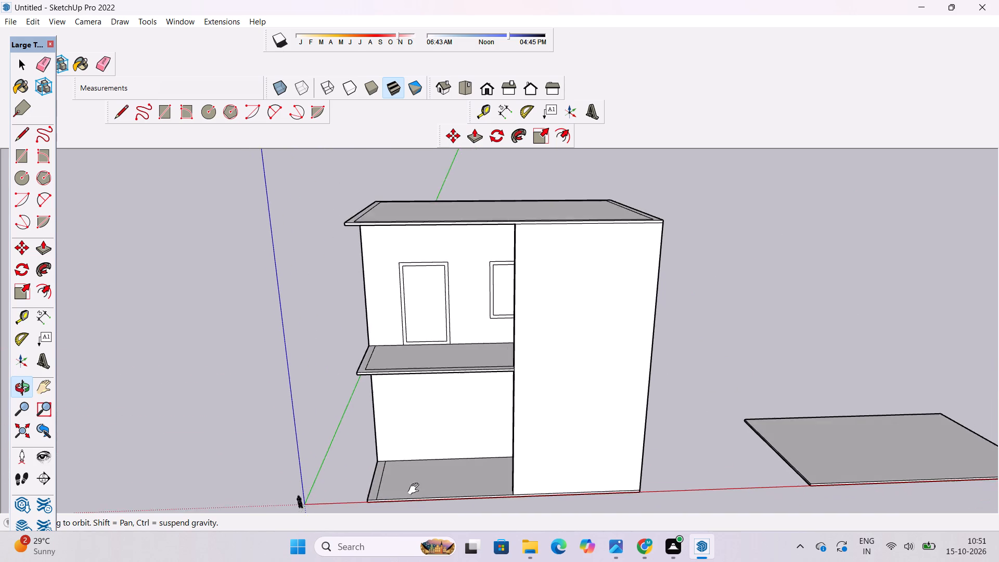
left_click_drag(416, 489, 401, 450, "shift")
left_click_drag(405, 450, 447, 450)
scroll(421, 453, "up", 2)
left_click_drag(417, 452, 419, 464, "shift")
left_click_drag(419, 467, 415, 481)
double_click(415, 481, "shift")
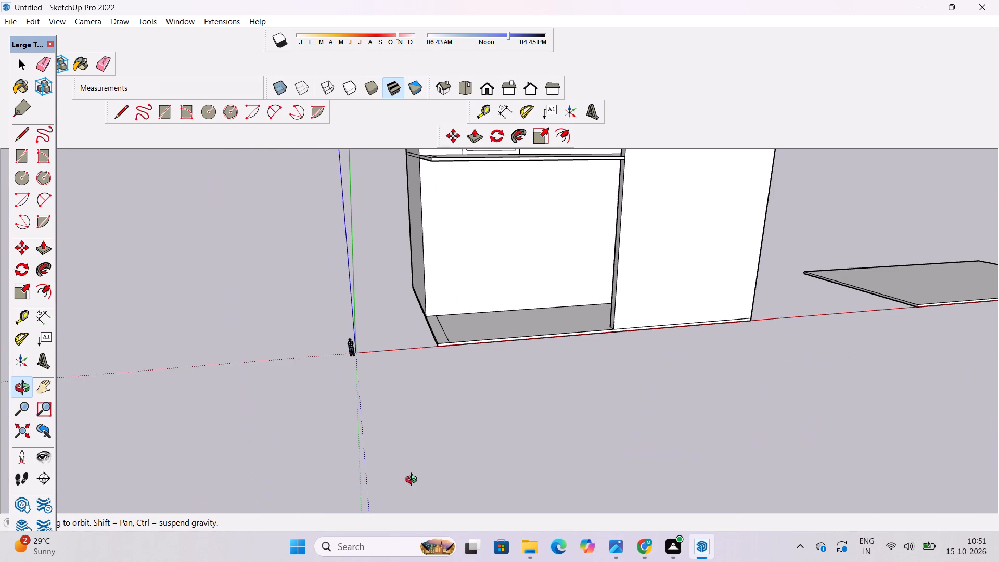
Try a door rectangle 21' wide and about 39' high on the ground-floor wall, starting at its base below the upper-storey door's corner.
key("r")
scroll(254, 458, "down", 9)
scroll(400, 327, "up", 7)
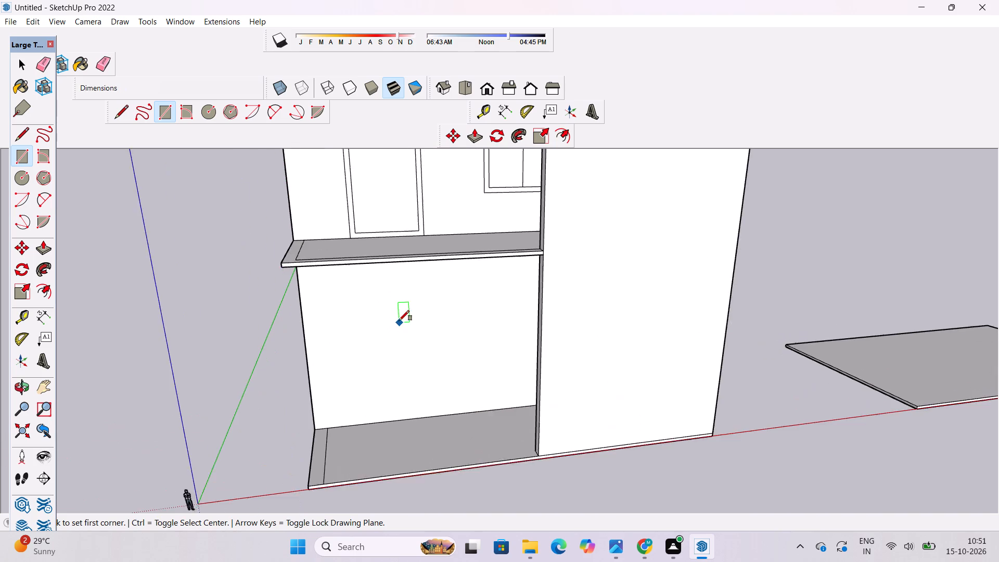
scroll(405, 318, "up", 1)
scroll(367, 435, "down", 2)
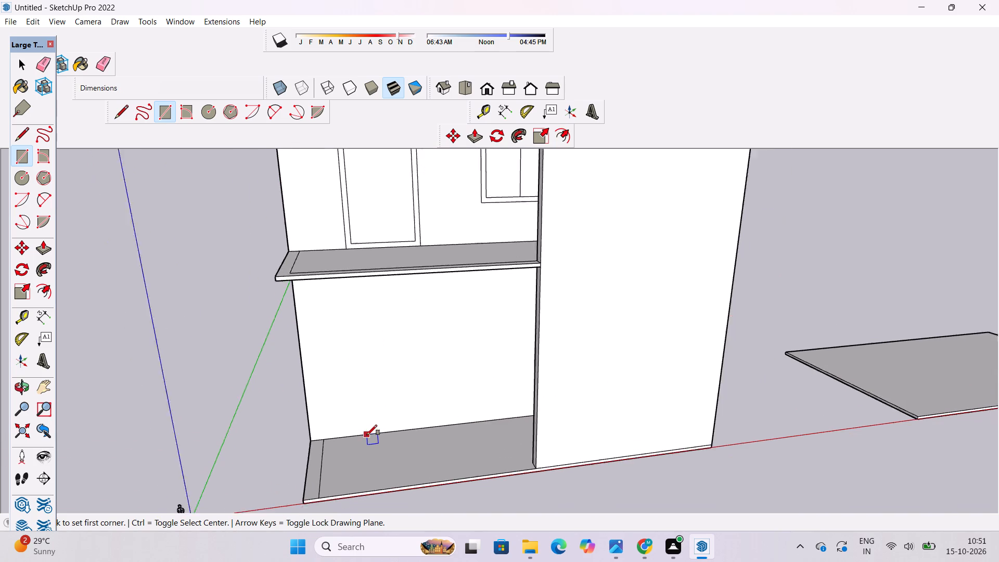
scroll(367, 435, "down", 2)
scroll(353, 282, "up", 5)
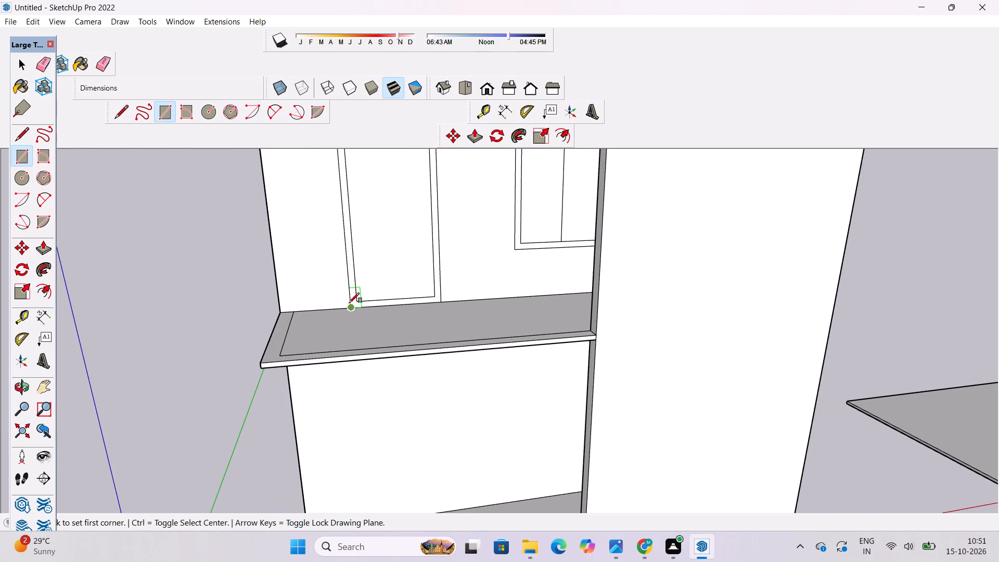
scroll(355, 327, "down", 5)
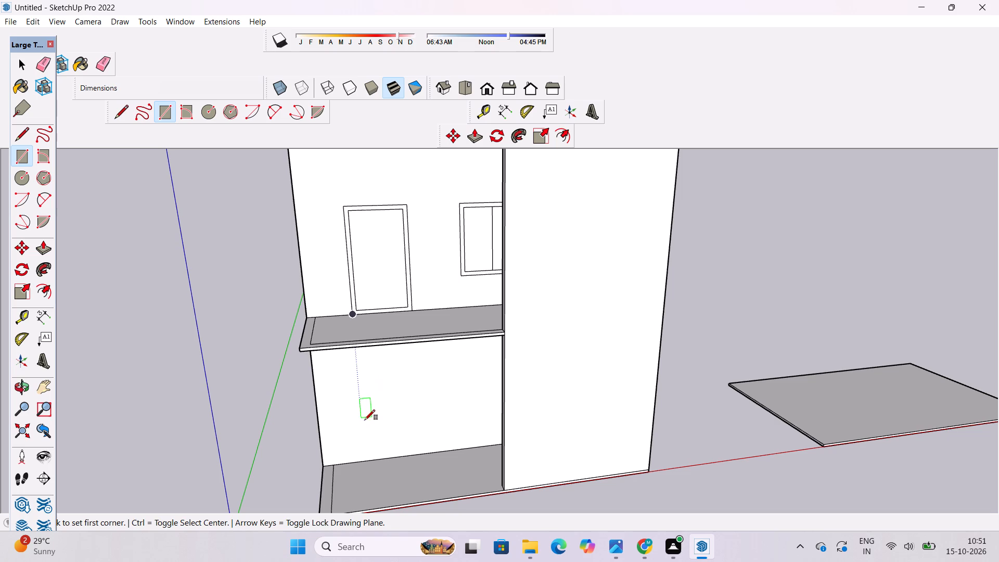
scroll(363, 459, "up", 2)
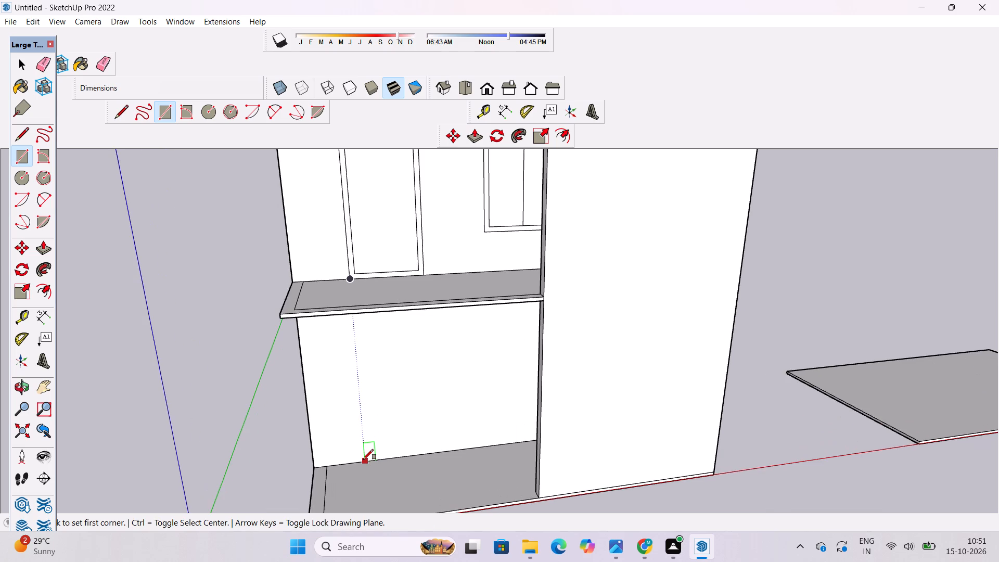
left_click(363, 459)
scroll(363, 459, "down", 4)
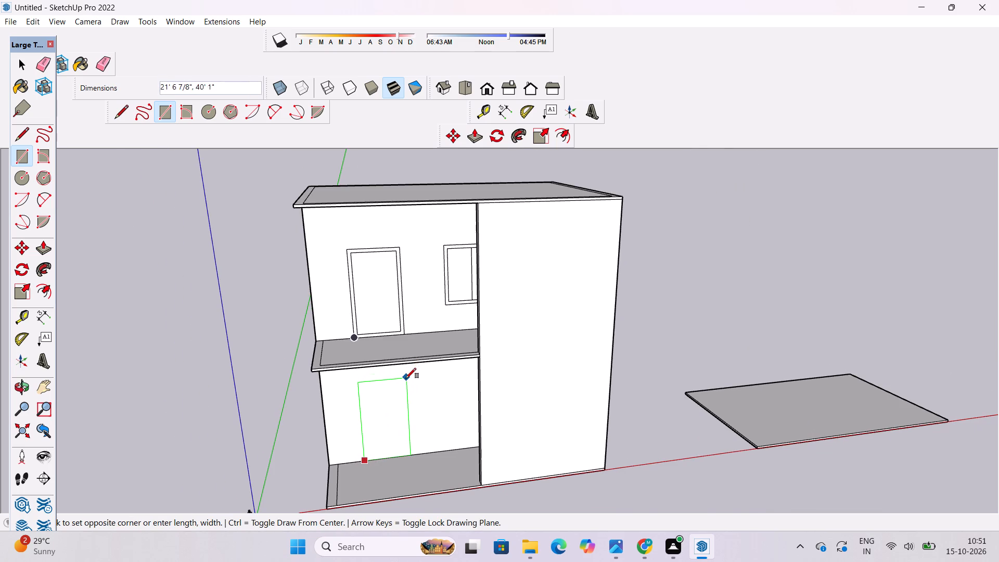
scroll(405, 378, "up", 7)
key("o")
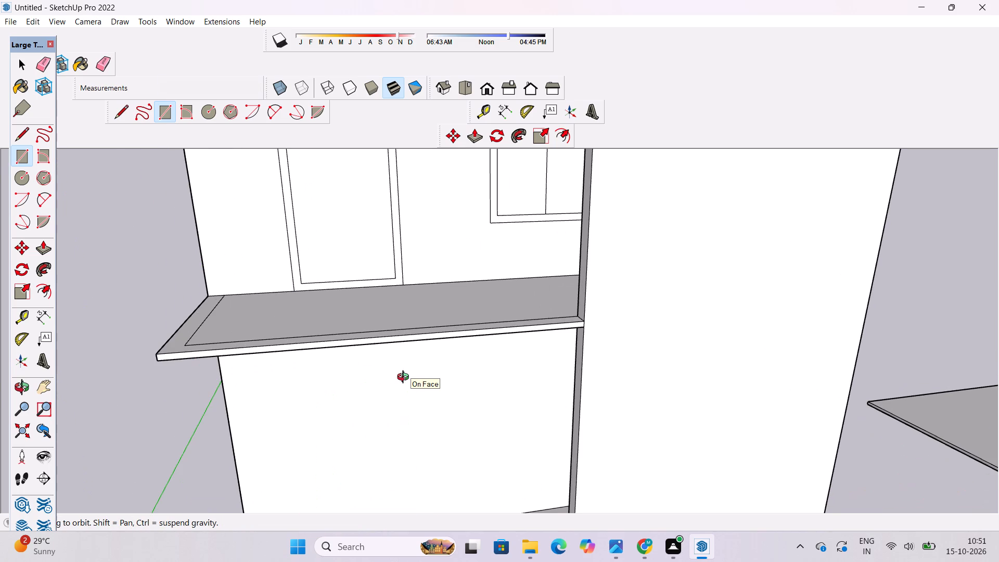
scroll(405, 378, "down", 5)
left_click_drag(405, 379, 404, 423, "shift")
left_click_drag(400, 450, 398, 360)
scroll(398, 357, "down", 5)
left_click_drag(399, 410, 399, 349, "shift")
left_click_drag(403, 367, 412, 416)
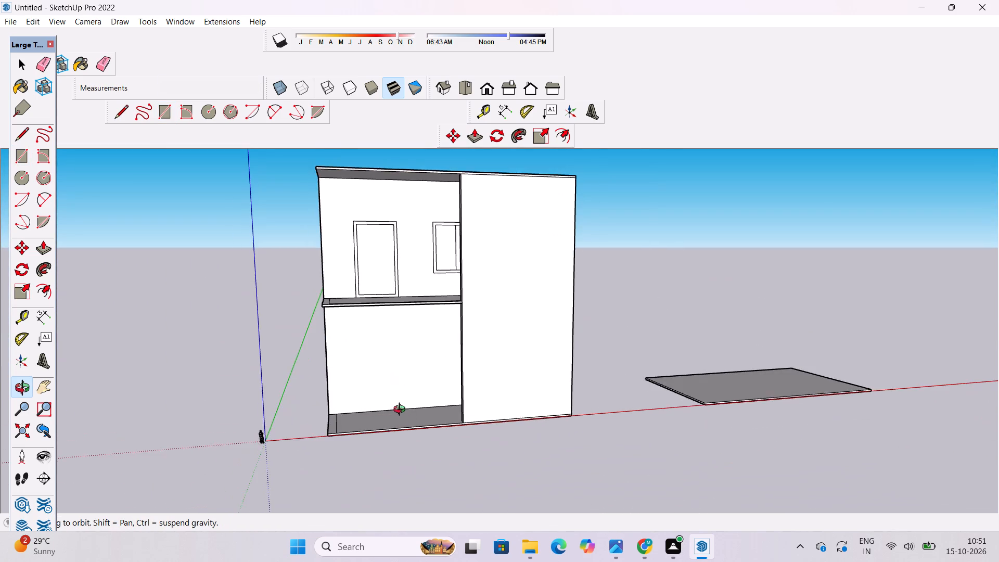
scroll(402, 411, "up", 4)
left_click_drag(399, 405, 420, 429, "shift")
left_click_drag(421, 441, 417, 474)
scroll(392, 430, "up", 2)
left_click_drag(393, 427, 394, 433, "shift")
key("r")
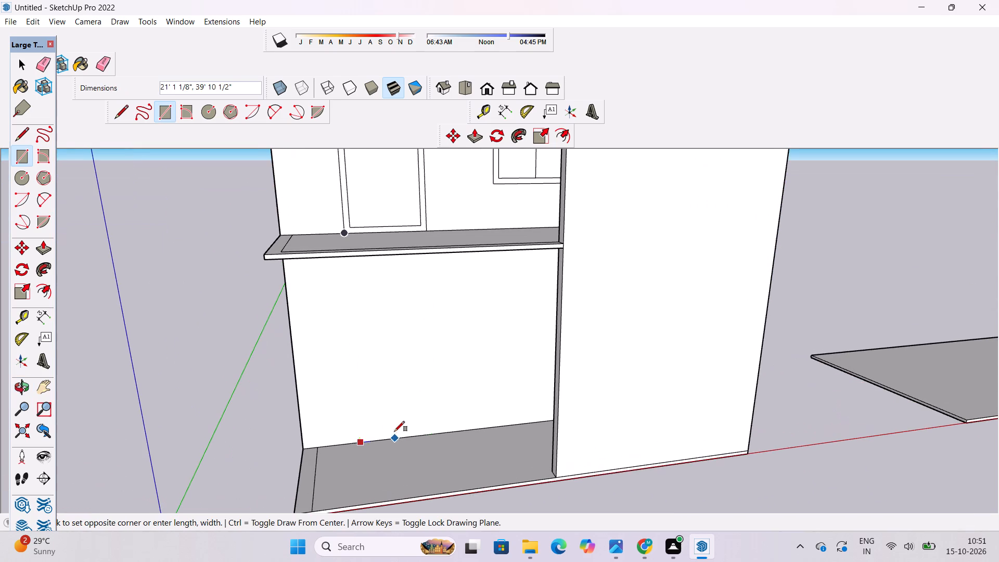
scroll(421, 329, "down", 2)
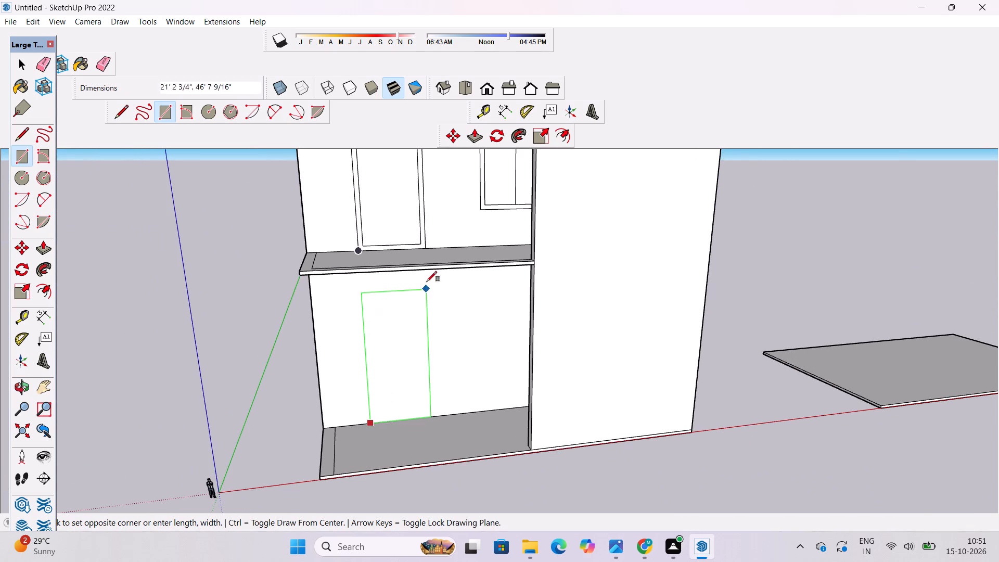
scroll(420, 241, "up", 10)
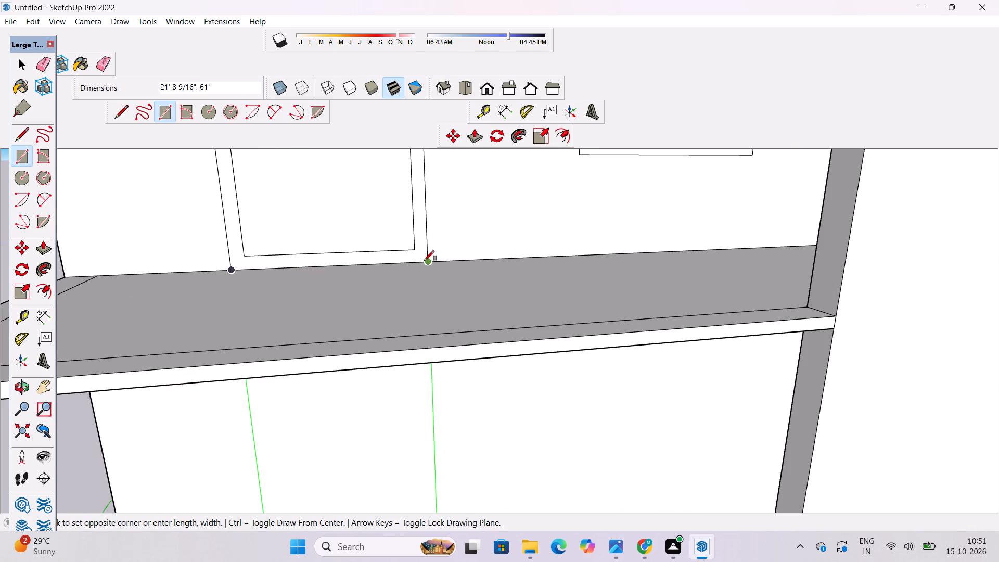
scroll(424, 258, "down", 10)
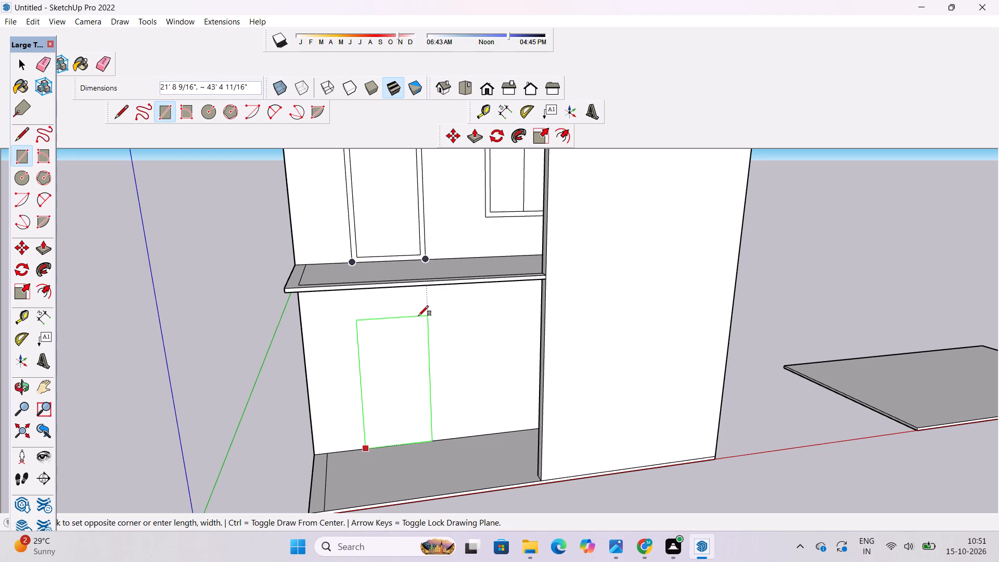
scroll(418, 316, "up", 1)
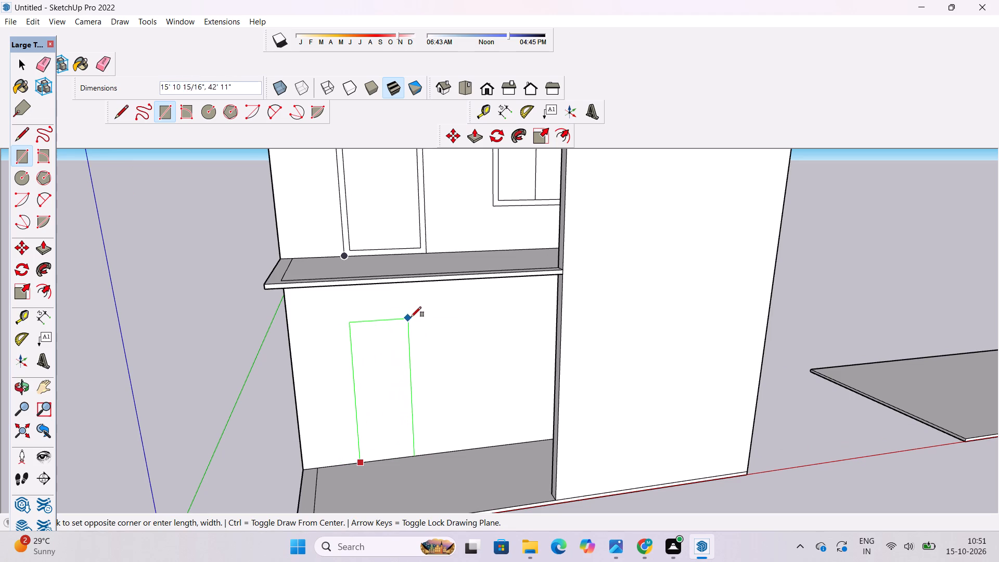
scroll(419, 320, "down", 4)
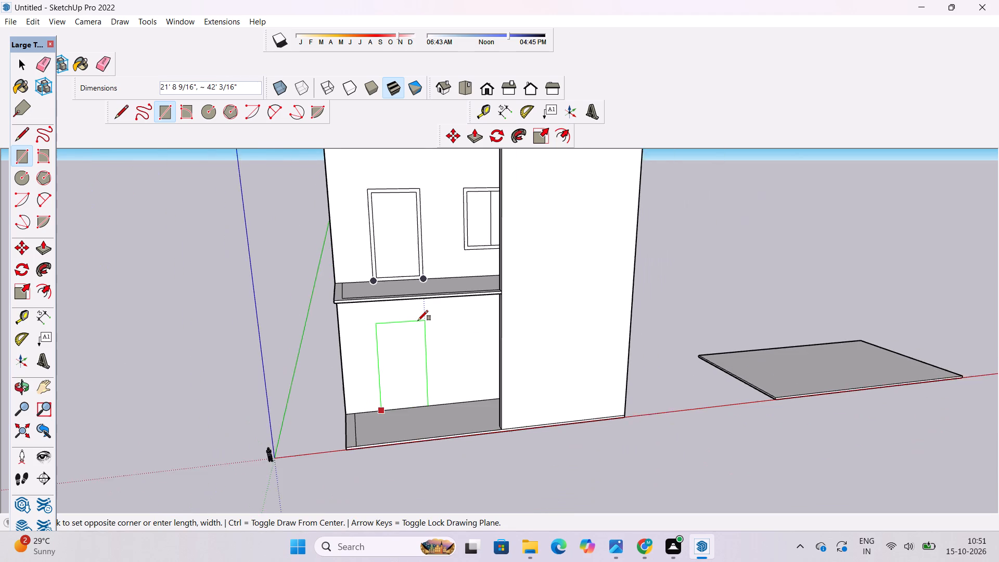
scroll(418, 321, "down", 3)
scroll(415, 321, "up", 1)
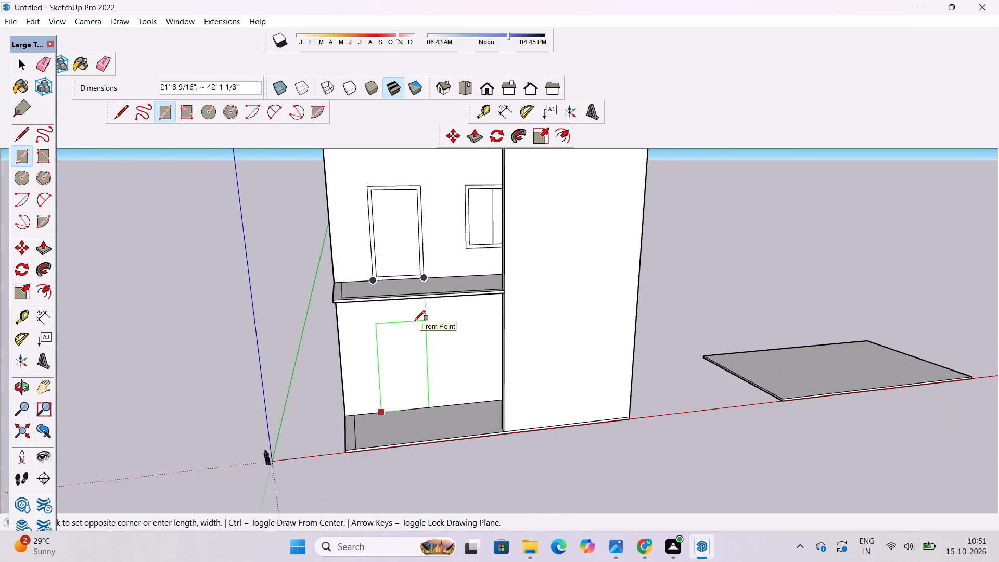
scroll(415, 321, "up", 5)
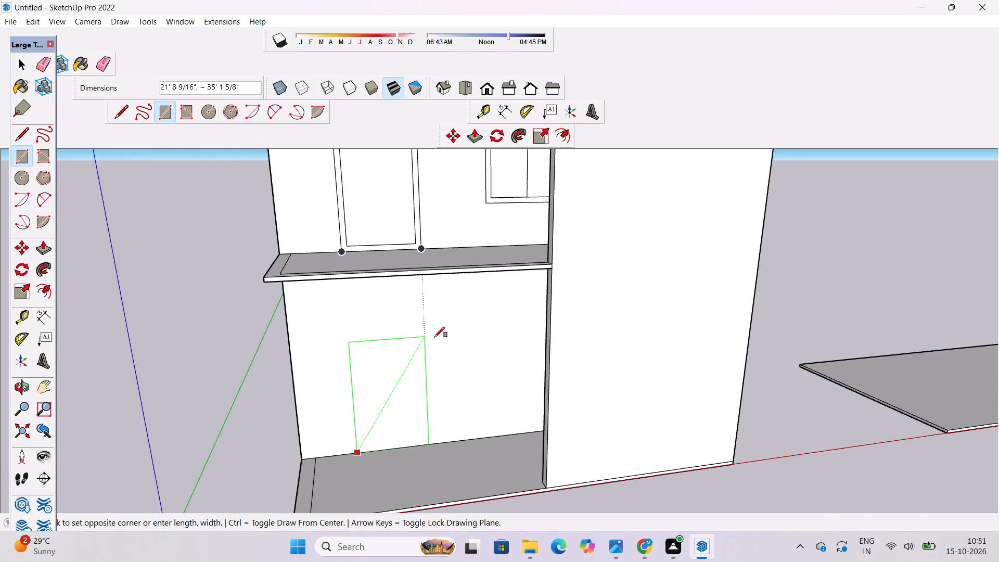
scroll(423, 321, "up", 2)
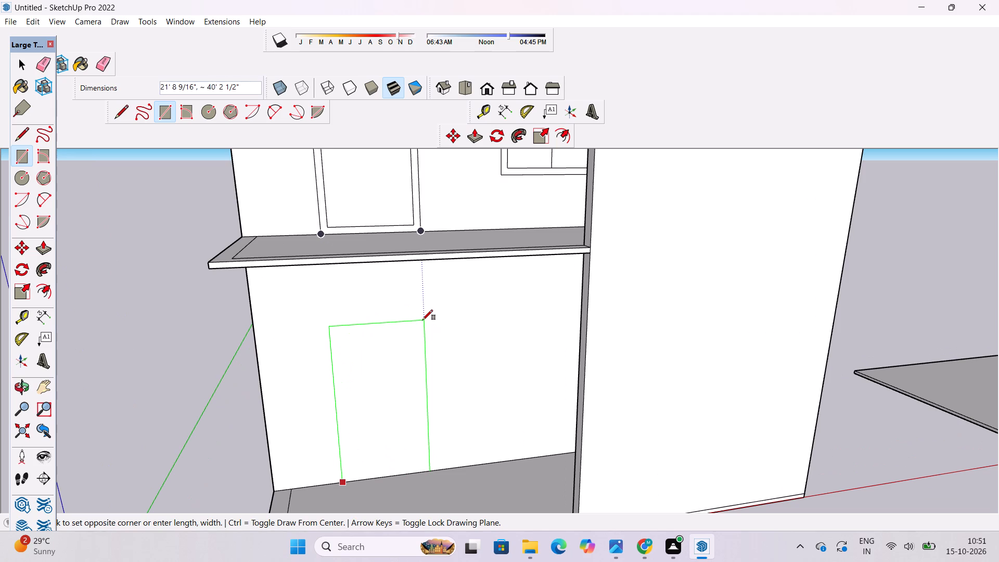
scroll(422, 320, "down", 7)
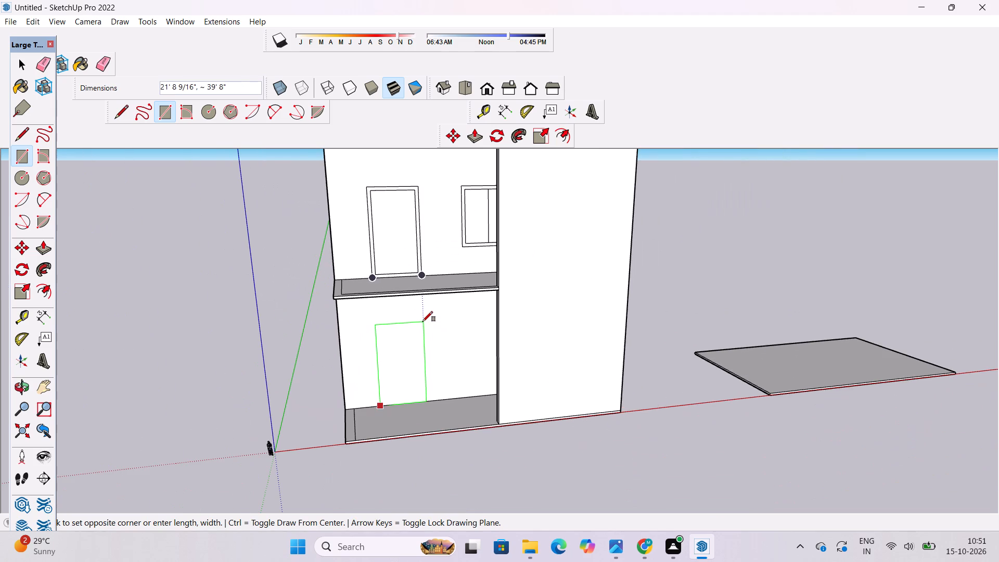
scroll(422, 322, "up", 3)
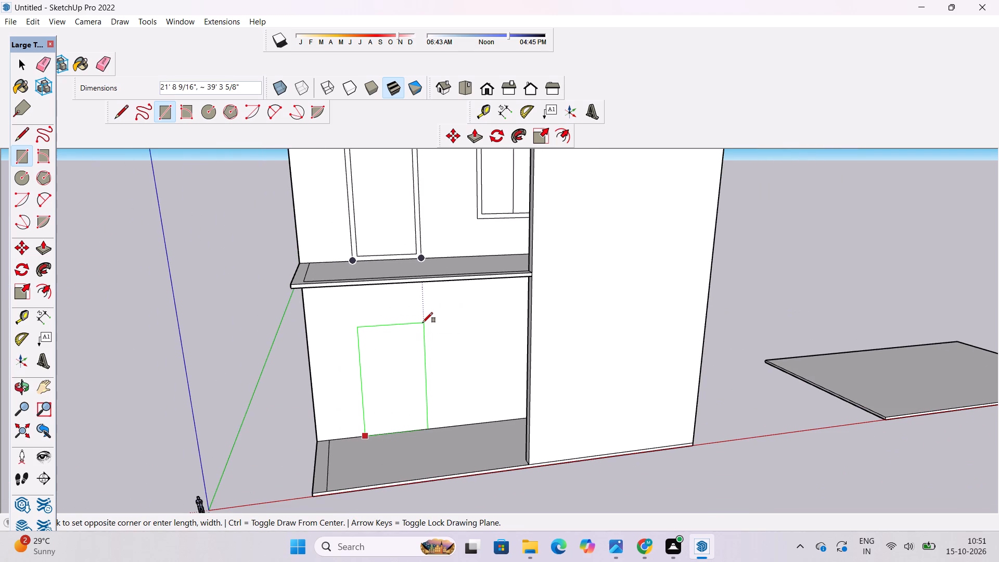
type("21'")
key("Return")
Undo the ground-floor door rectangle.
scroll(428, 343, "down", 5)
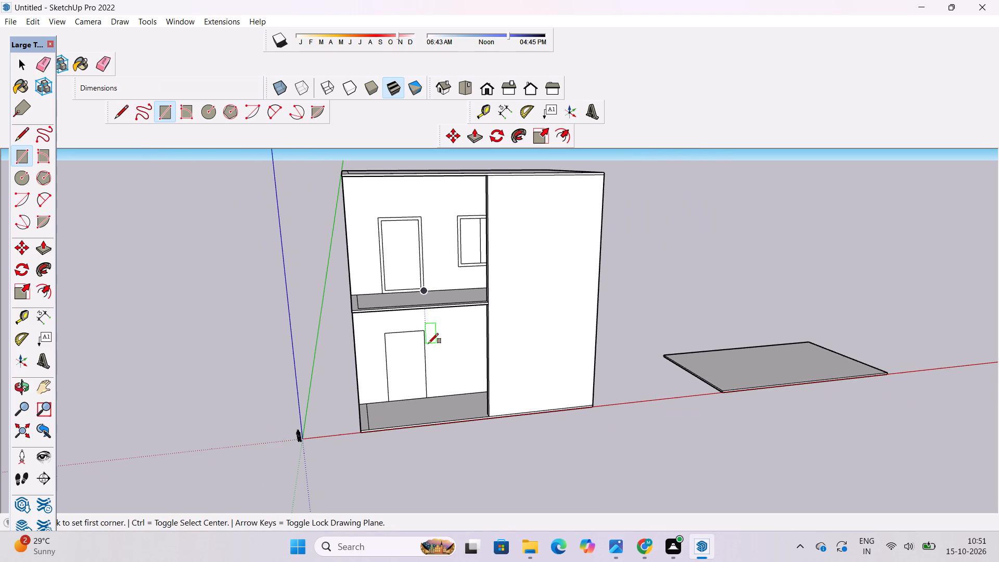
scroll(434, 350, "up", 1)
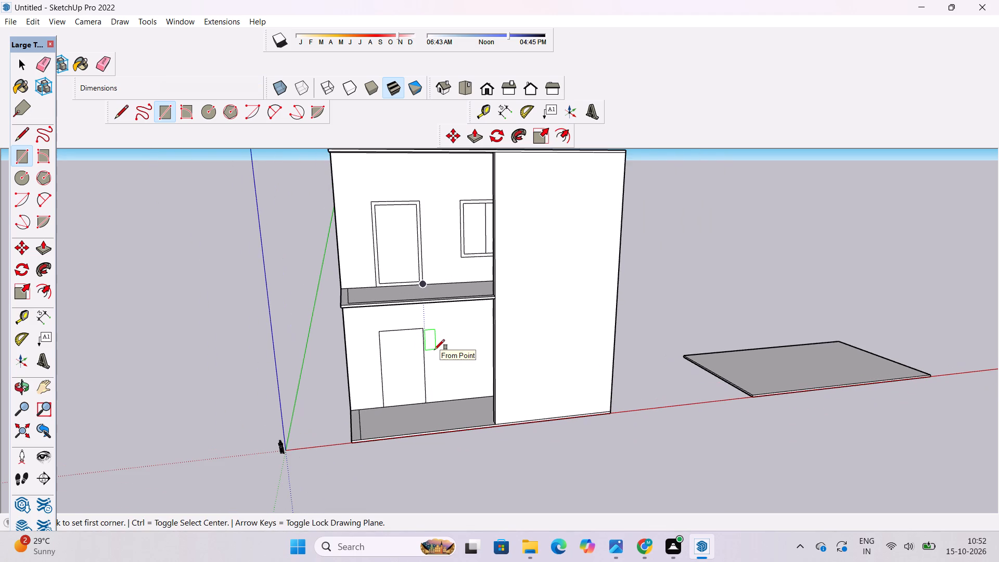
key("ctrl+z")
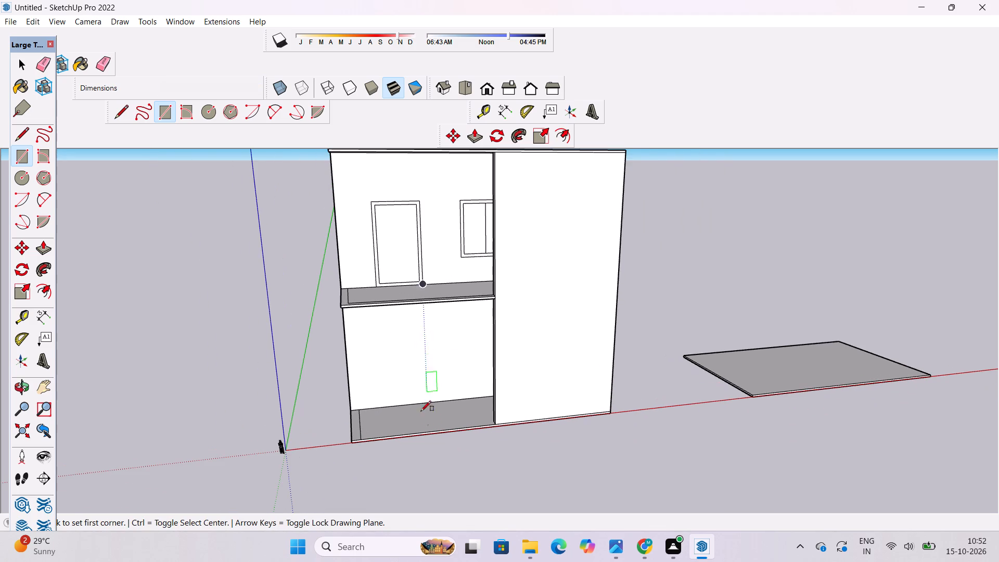
Examine the ground-floor bay's wall and floor beneath the upper-storey door from the front.
scroll(428, 425, "down", 3)
key("o")
scroll(419, 426, "up", 3)
left_click_drag(410, 419, 414, 442, "shift")
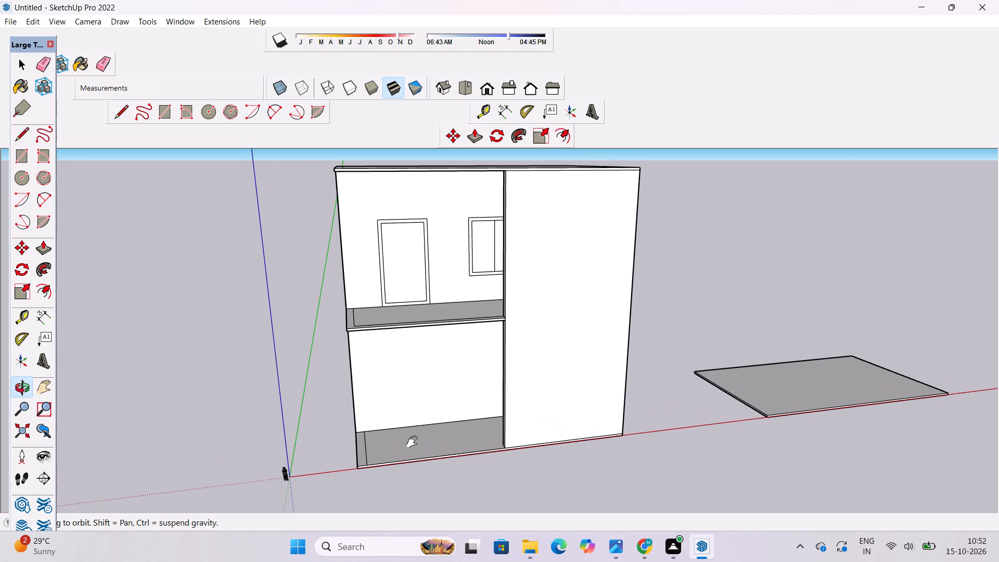
scroll(414, 443, "up", 1)
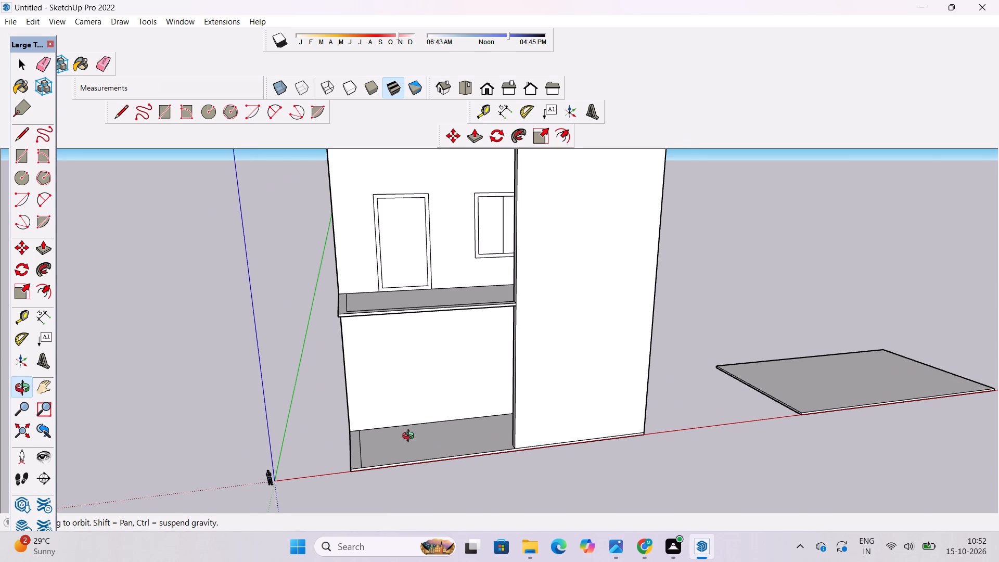
scroll(411, 437, "up", 1)
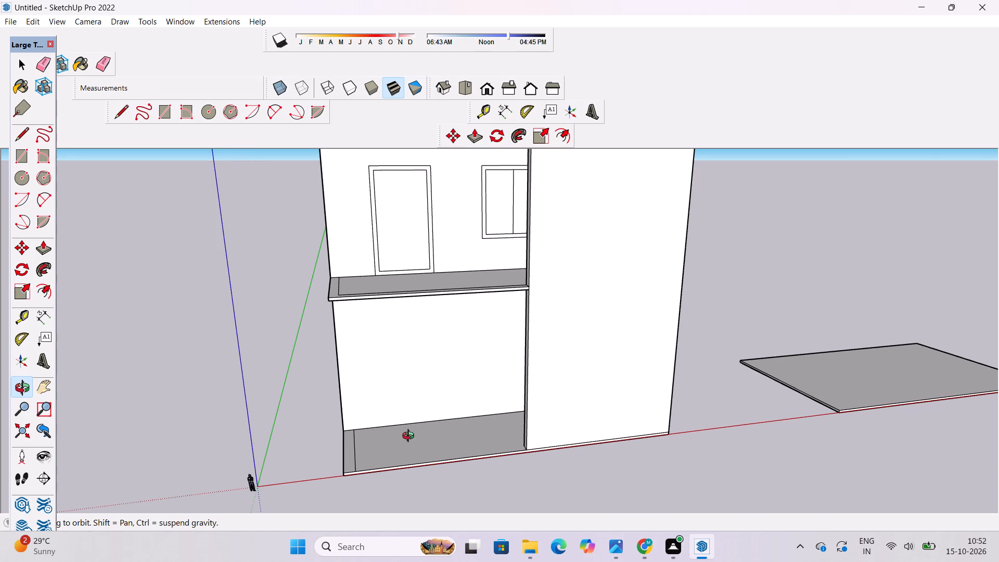
scroll(411, 437, "down", 5)
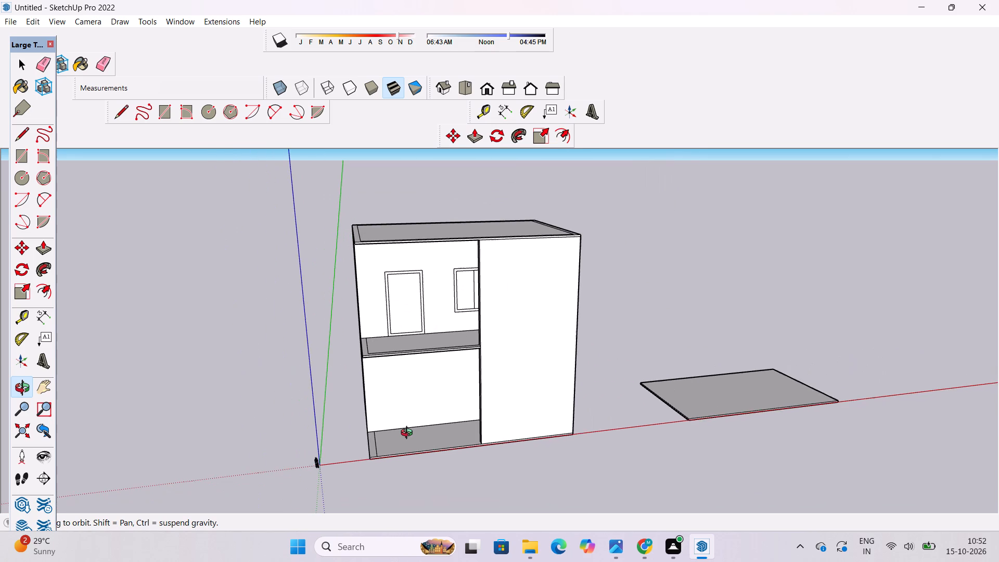
scroll(389, 431, "up", 2)
left_click_drag(391, 431, 412, 478, "shift")
left_click_drag(413, 479, 406, 448)
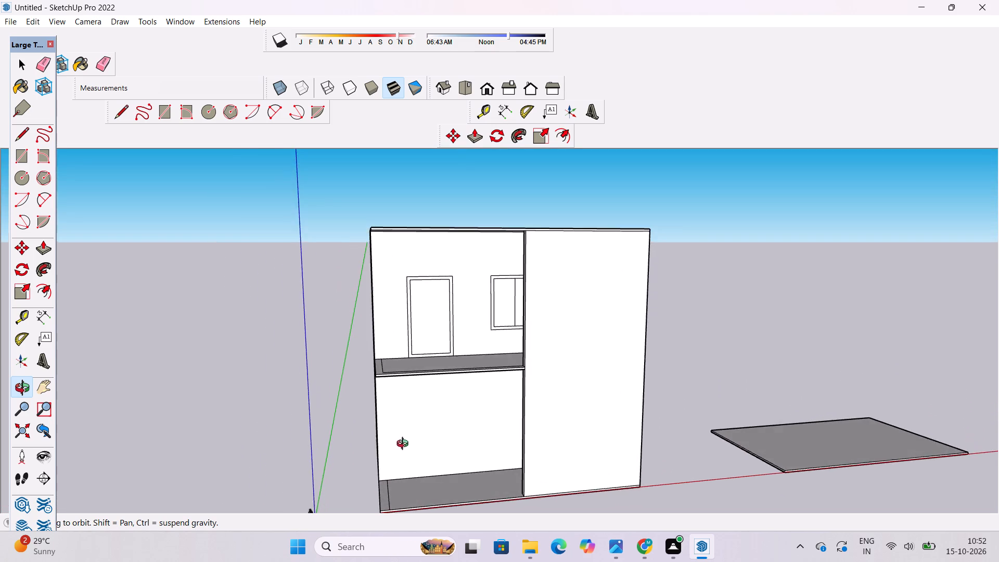
Examine the ground-floor bay's wall and floor edge beneath the upper-storey door from several angles.
scroll(407, 456, "up", 3)
left_click_drag(407, 456, 401, 443, "shift")
left_click_drag(400, 443, 439, 455)
left_click_drag(439, 462, 435, 436, "shift")
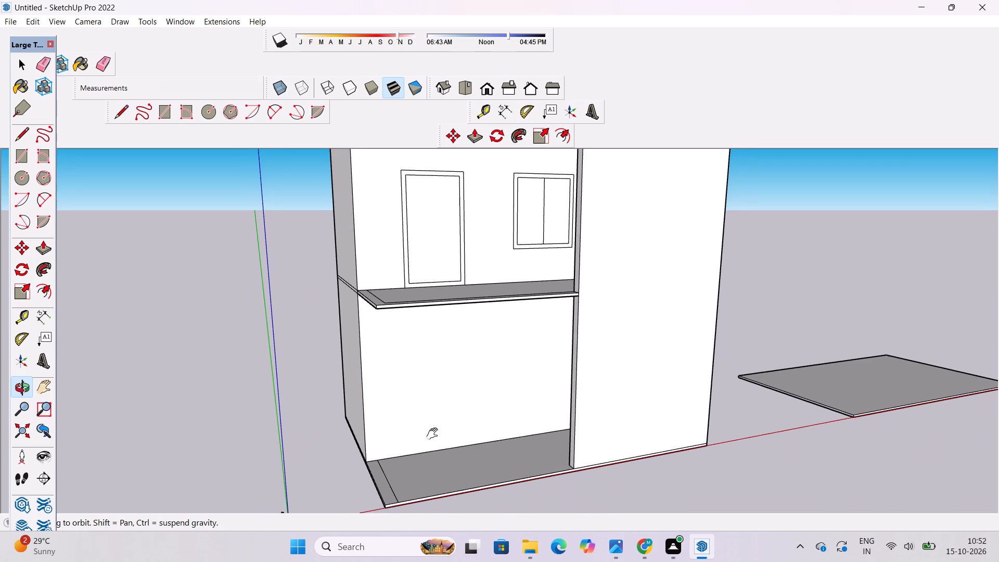
scroll(412, 445, "up", 3, "shift")
left_click_drag(413, 446, 429, 457, "shift")
left_click_drag(430, 457, 420, 456)
scroll(412, 449, "down", 1)
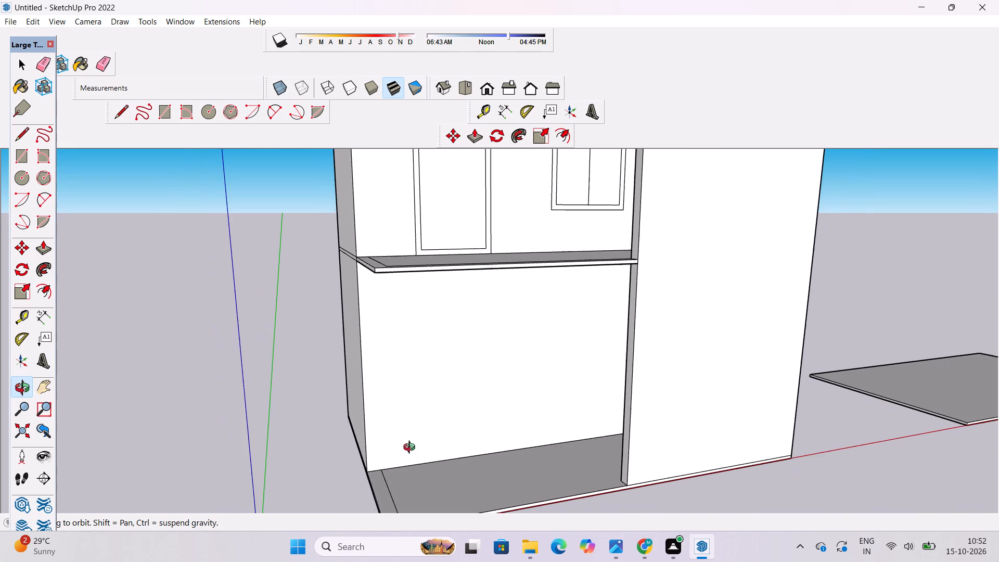
left_click_drag(412, 449, 394, 455)
scroll(392, 455, "up", 1)
left_click_drag(388, 455, 382, 455, "shift")
left_click_drag(382, 455, 387, 462)
key("r")
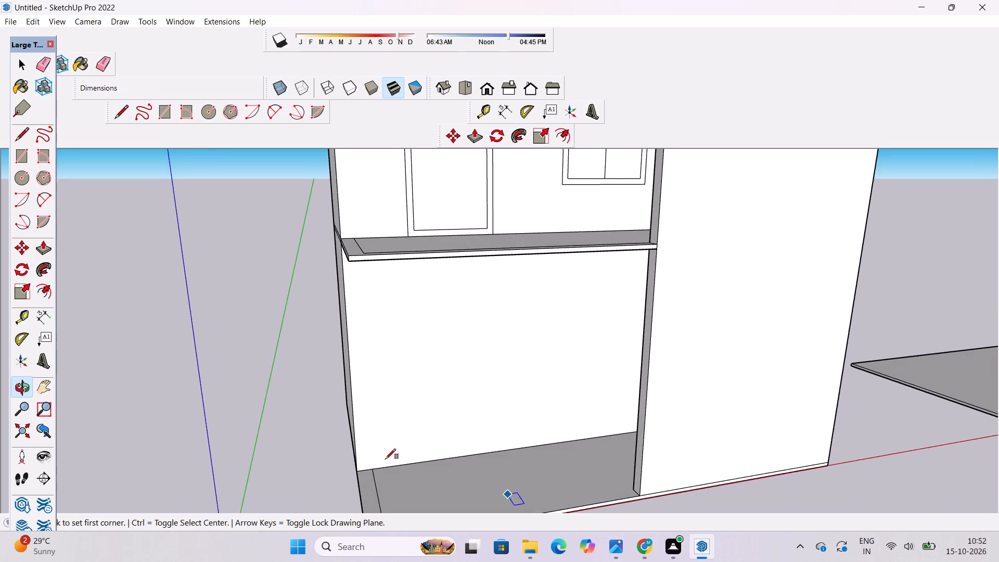
scroll(355, 459, "down", 3)
key("space")
type("o")
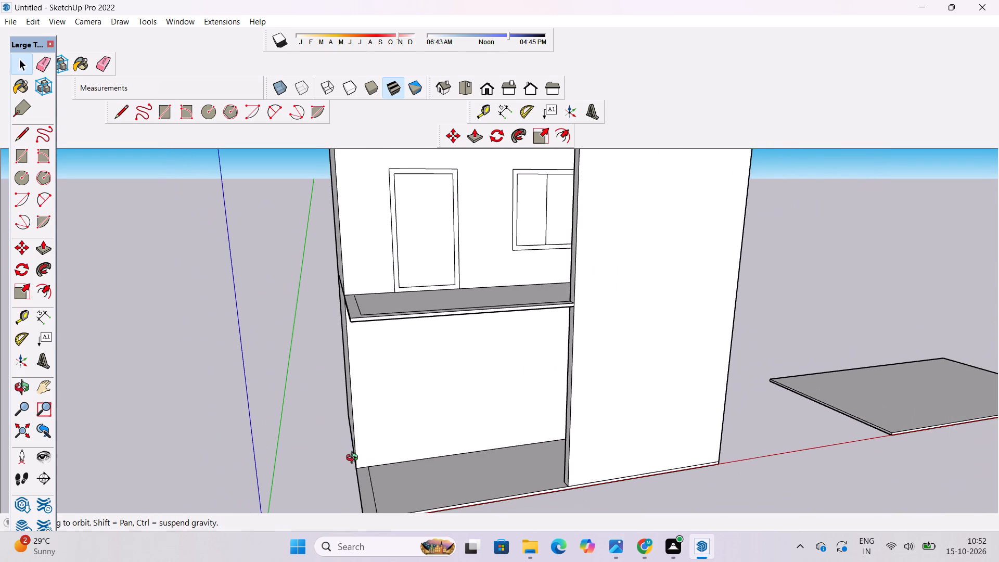
scroll(354, 459, "up", 1)
left_click_drag(355, 458, 364, 469, "shift")
left_click_drag(366, 474, 356, 420)
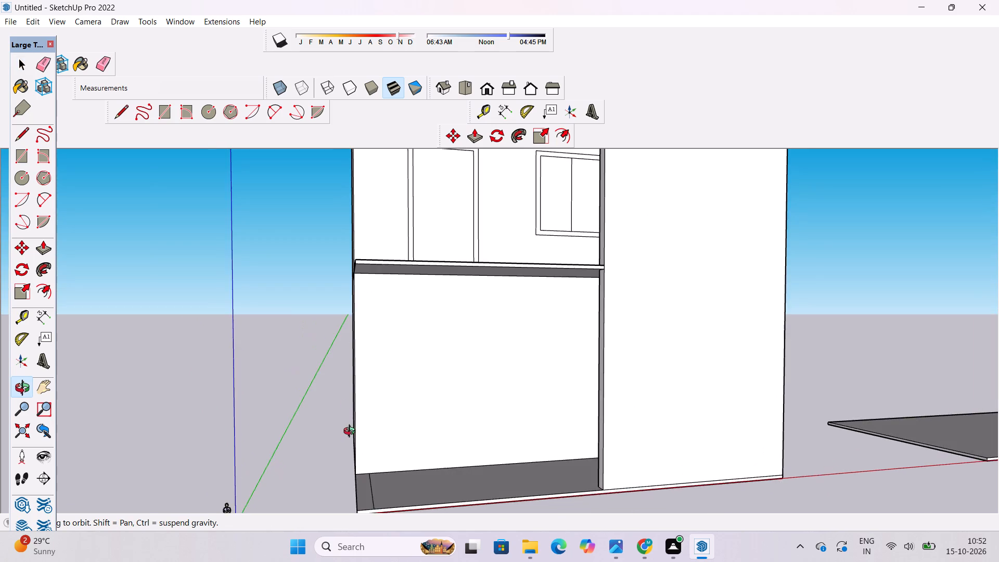
scroll(352, 433, "up", 4)
left_click_drag(362, 442, 356, 422, "shift")
left_click_drag(356, 425, 366, 459)
scroll(401, 449, "down", 4)
left_click_drag(420, 451, 387, 433)
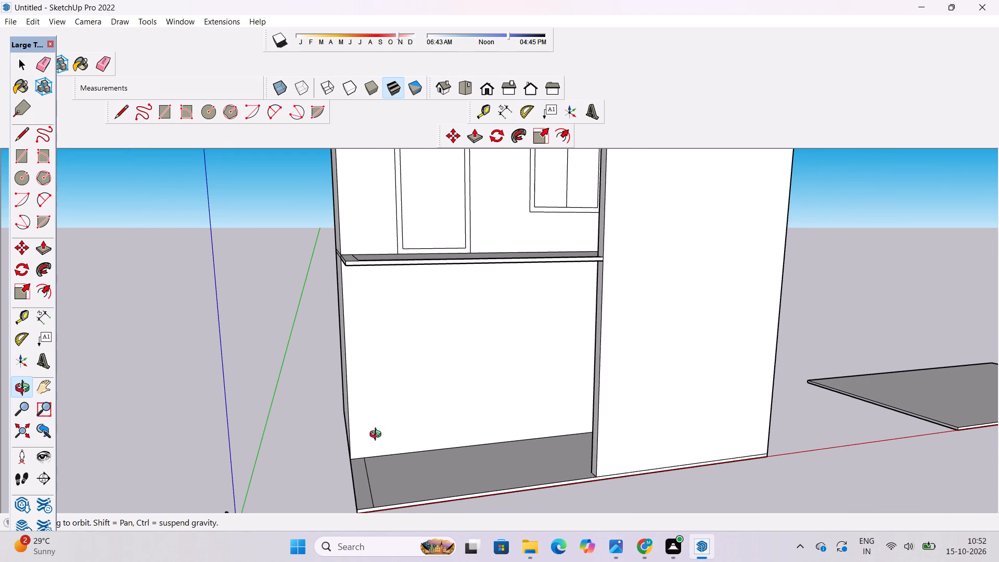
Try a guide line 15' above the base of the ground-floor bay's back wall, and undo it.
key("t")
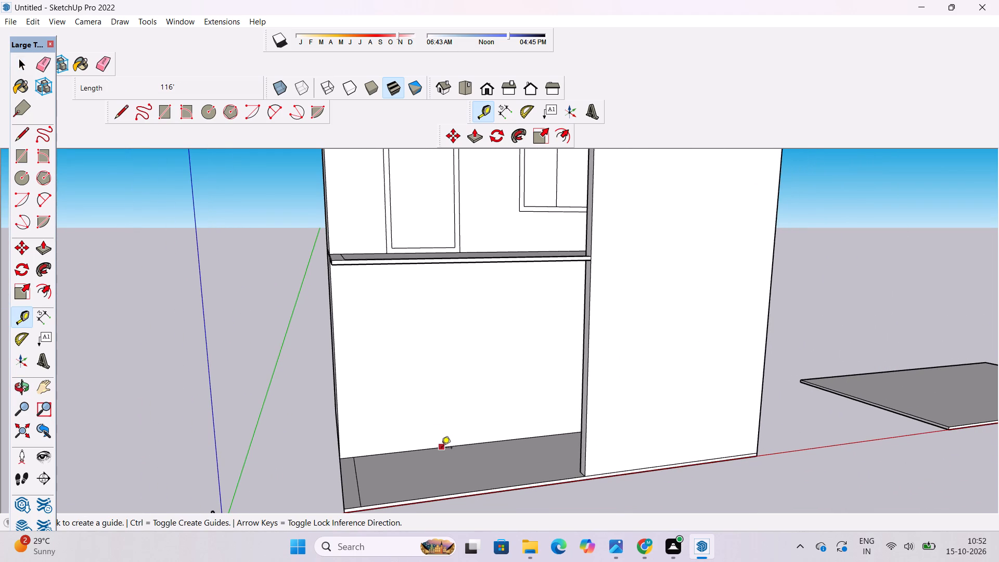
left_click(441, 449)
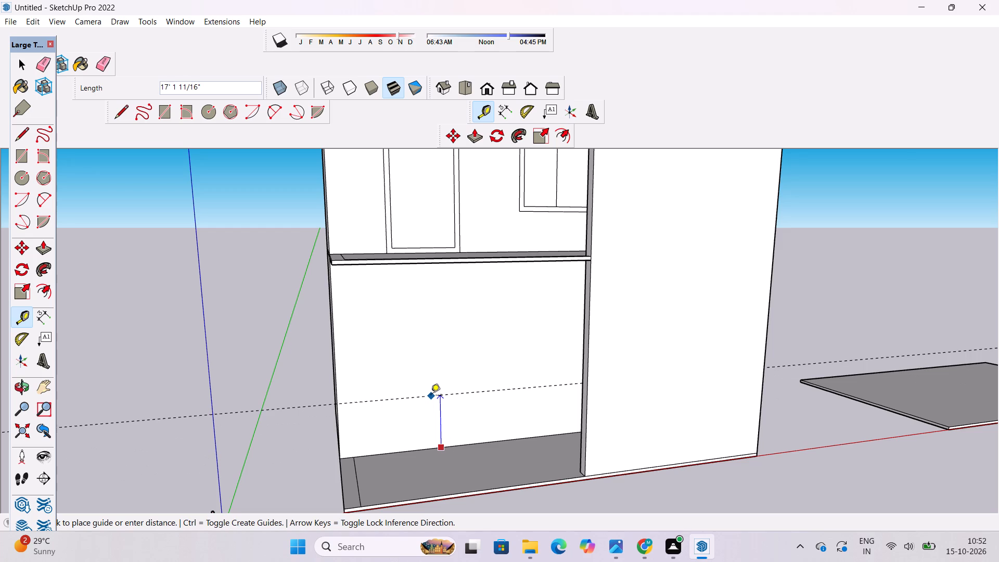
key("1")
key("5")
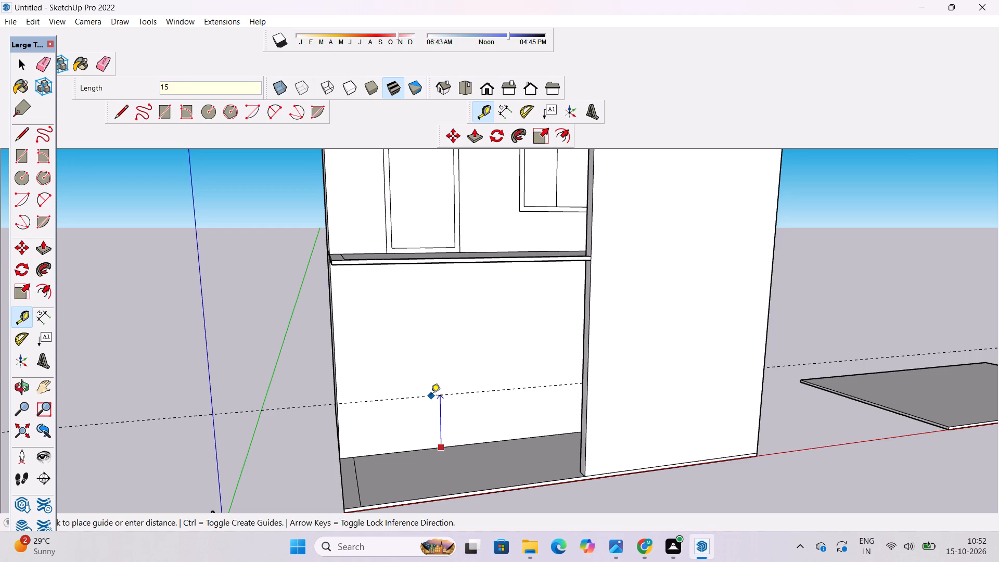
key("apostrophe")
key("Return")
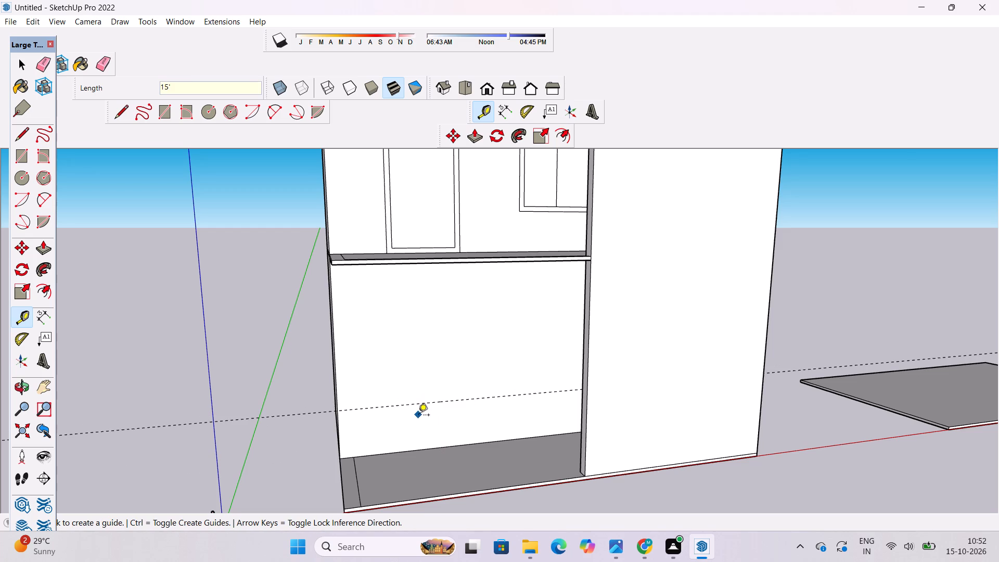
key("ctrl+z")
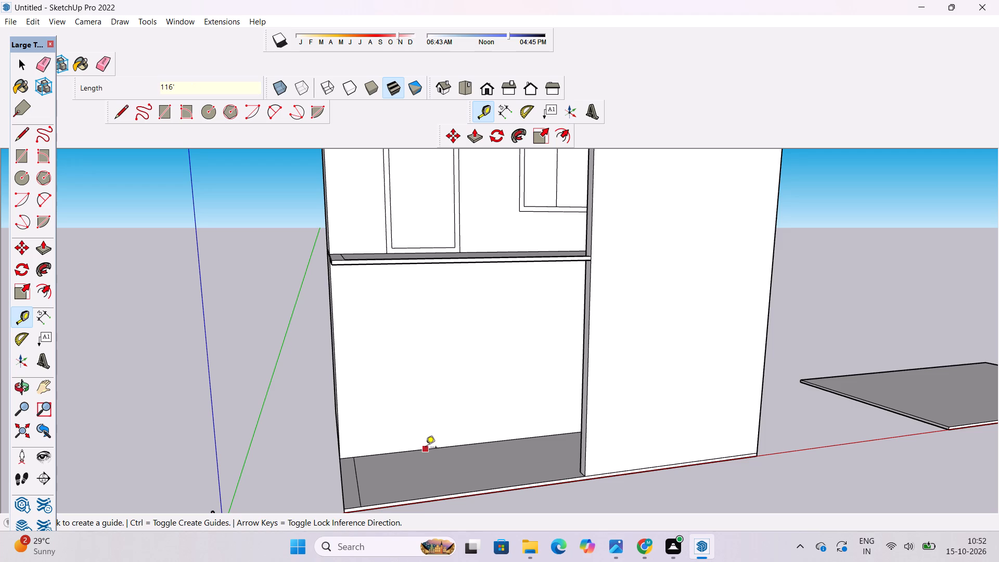
Place a horizontal guide line 10' above the base of the ground-floor bay's back wall.
left_click(426, 448)
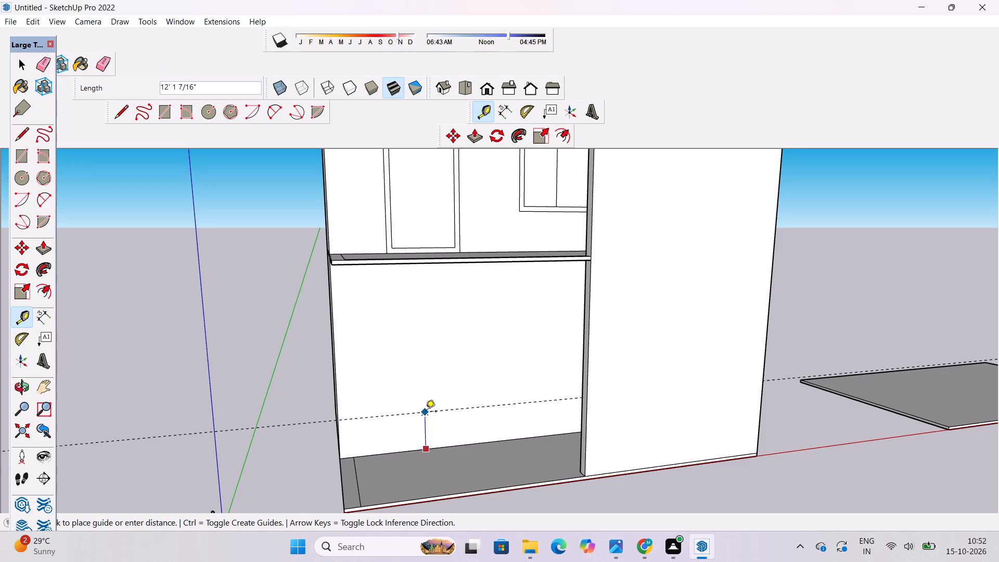
type("10'")
key("Return")
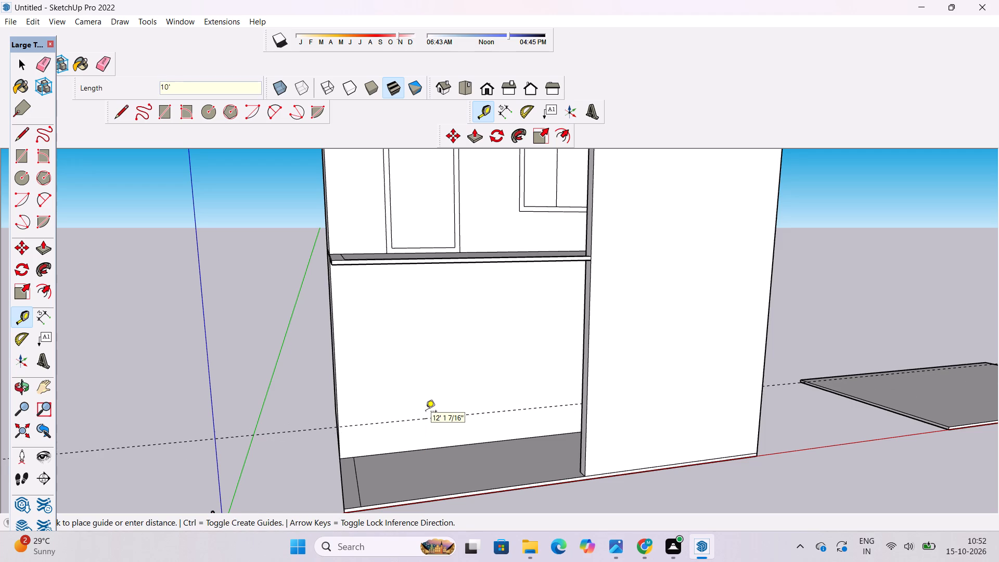
key("space")
Examine the ground-floor wall and its guide line in relation to the upper-storey door.
key("o")
left_click_drag(488, 415, 451, 392)
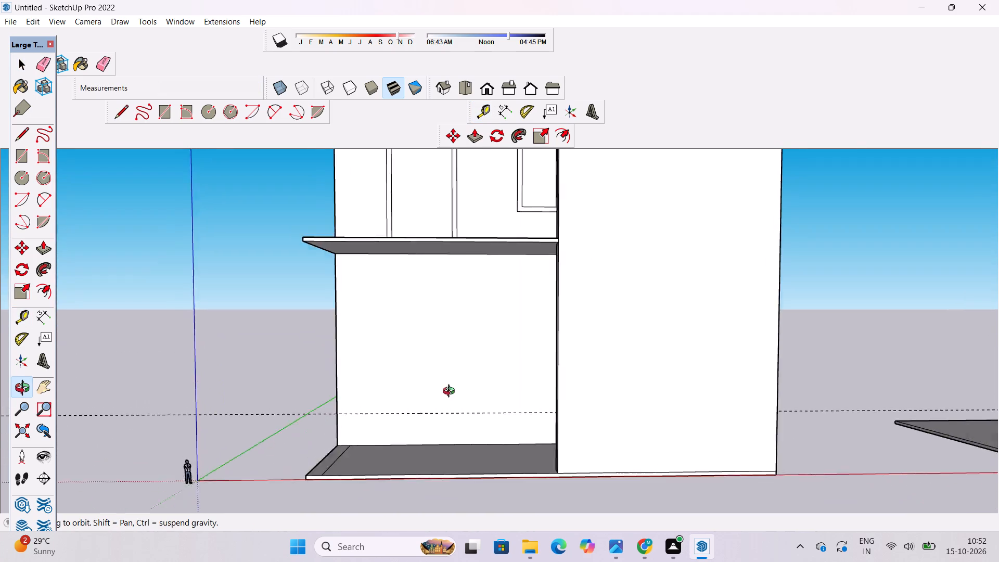
left_click_drag(451, 392, 507, 431)
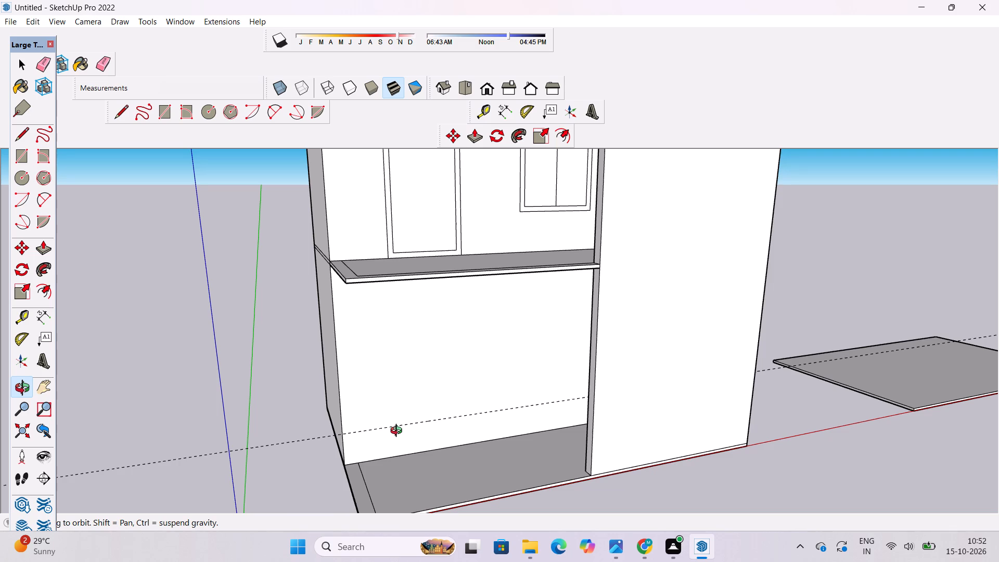
left_click_drag(398, 431, 408, 452, "shift")
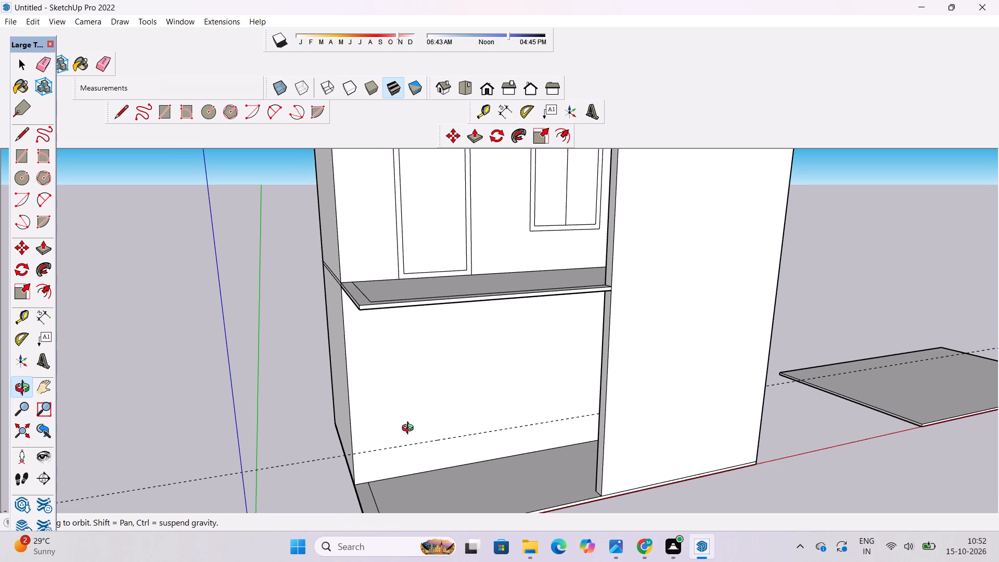
scroll(421, 437, "up", 1)
left_click_drag(421, 437, 426, 477, "shift")
left_click_drag(426, 478, 414, 446)
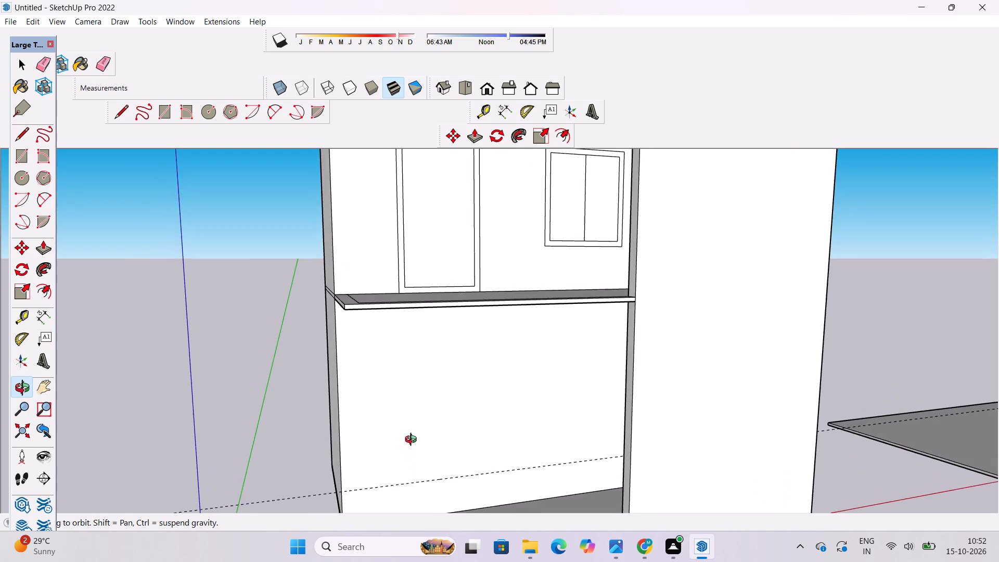
scroll(426, 463, "up", 4)
left_click_drag(433, 468, 416, 426, "shift")
left_click_drag(428, 461, 395, 504)
scroll(401, 455, "down", 6)
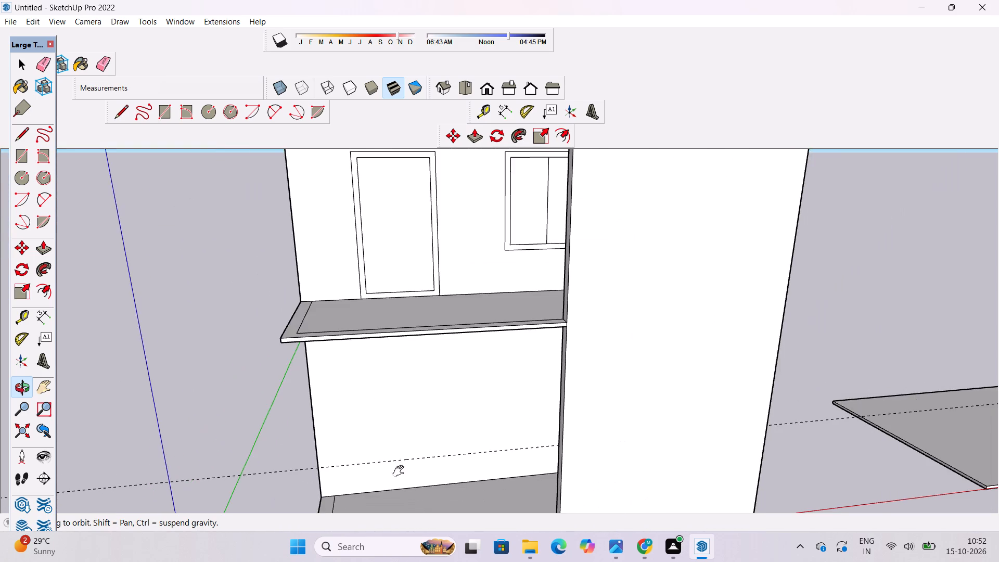
left_click_drag(402, 477, 437, 390)
scroll(427, 468, "up", 3)
left_click_drag(427, 468, 503, 462, "shift")
left_click_drag(501, 461, 352, 483)
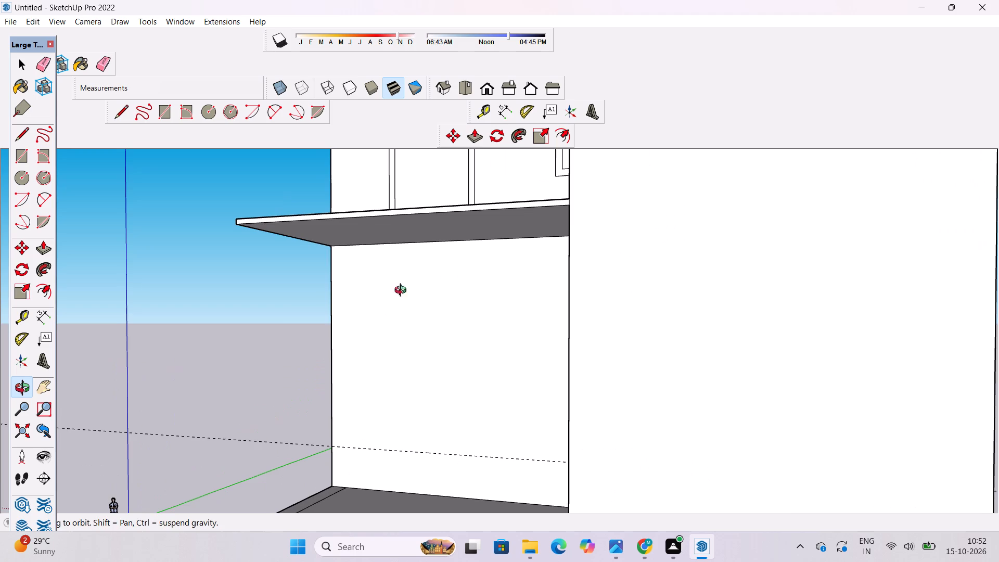
left_click(492, 88)
scroll(480, 240, "down", 10)
left_click_drag(416, 305, 424, 359, "shift")
left_click_drag(424, 362, 487, 435)
scroll(470, 399, "up", 4)
left_click_drag(470, 403, 490, 451, "shift")
left_click_drag(489, 452, 495, 466)
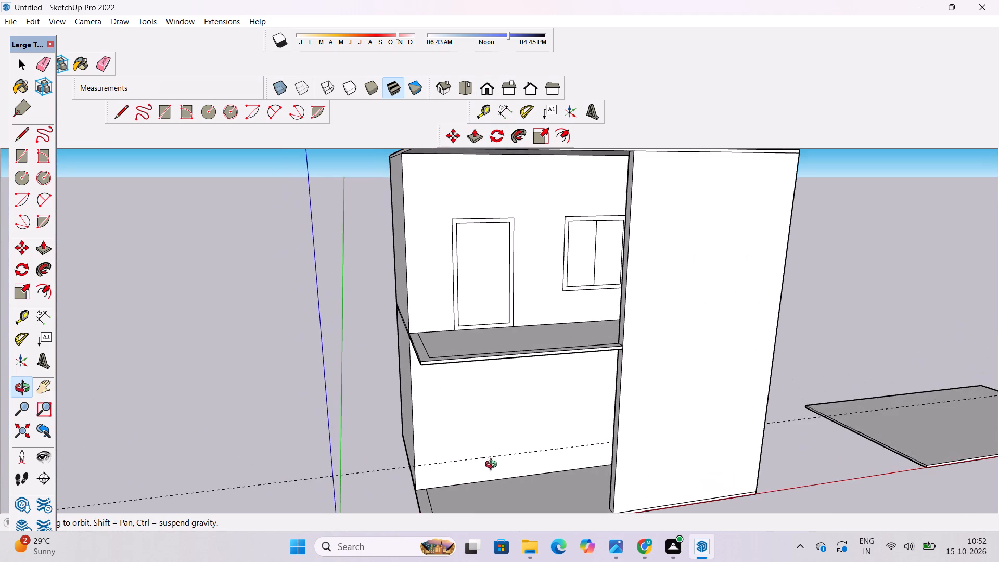
left_click_drag(490, 458, 410, 452)
left_click_drag(409, 452, 452, 454)
Draw a ground-floor door rectangle about 21' 9" wide and 36' high, standing on the guide line and aligned with the upper-storey door.
key("r")
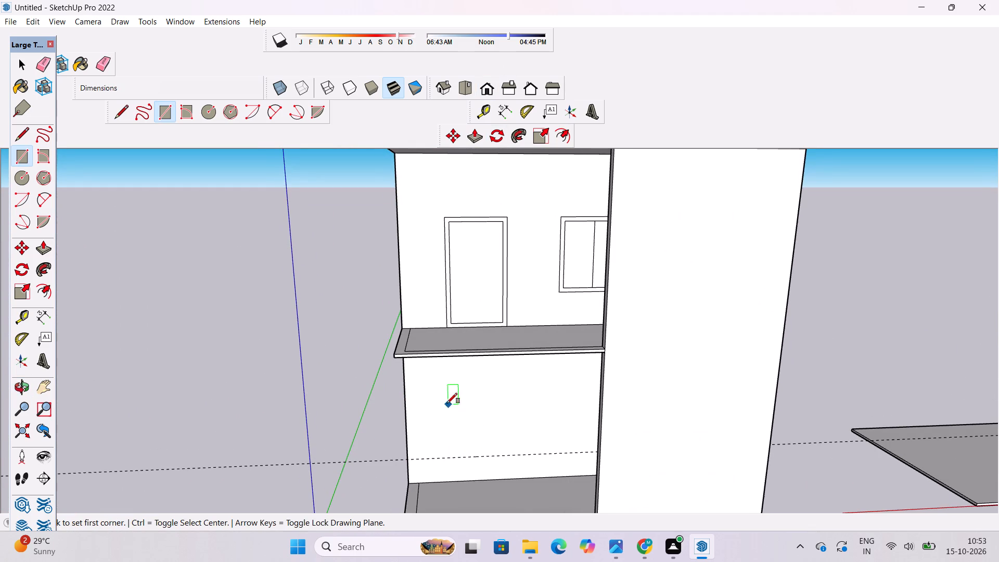
left_click(452, 456)
scroll(504, 376, "up", 2)
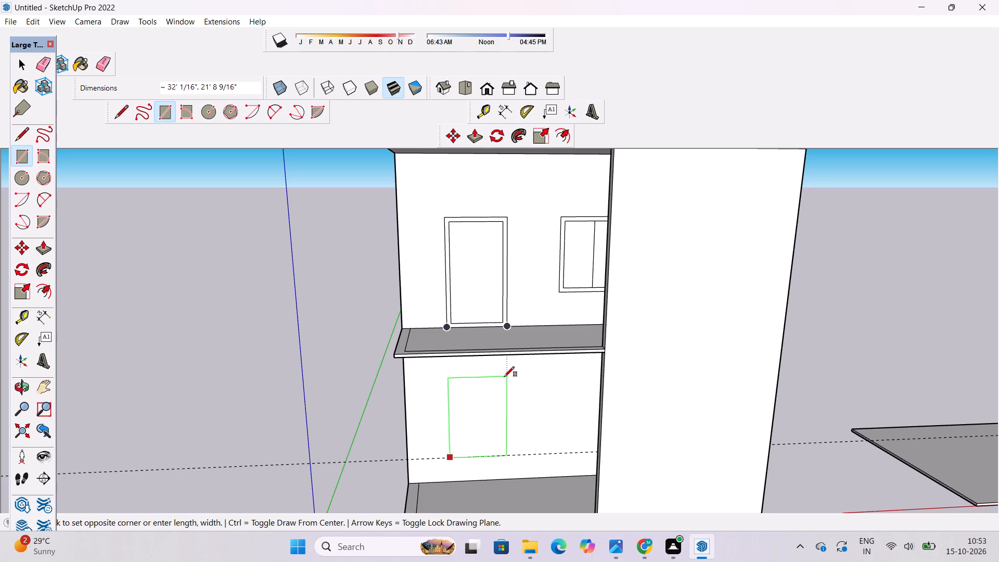
scroll(504, 377, "up", 7)
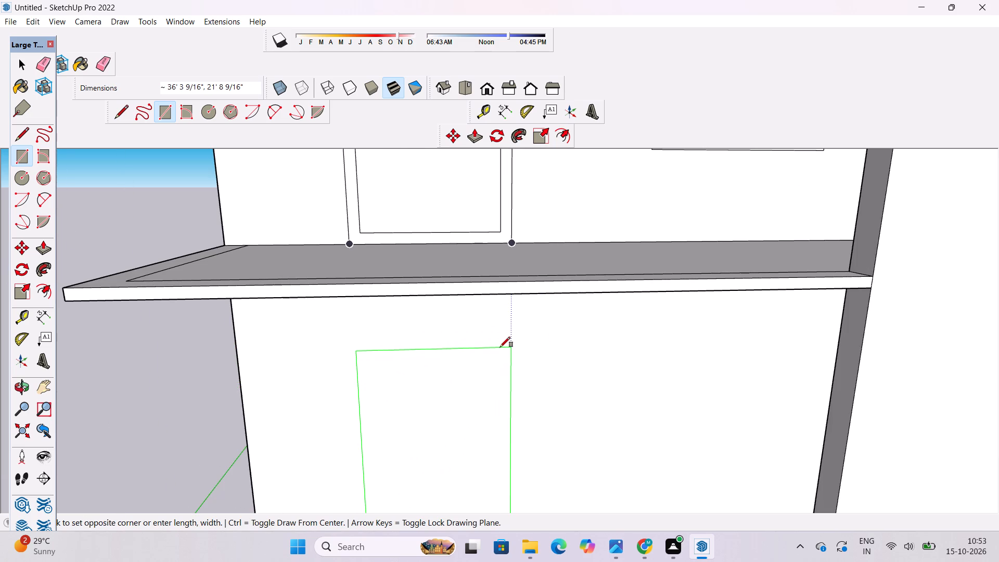
left_click(500, 347)
Draw a window rectangle about 24' 4" wide and 20' 3" high beside the ground-floor door, aligned with the upper-storey window's sides.
scroll(512, 360, "down", 10)
scroll(518, 365, "up", 4)
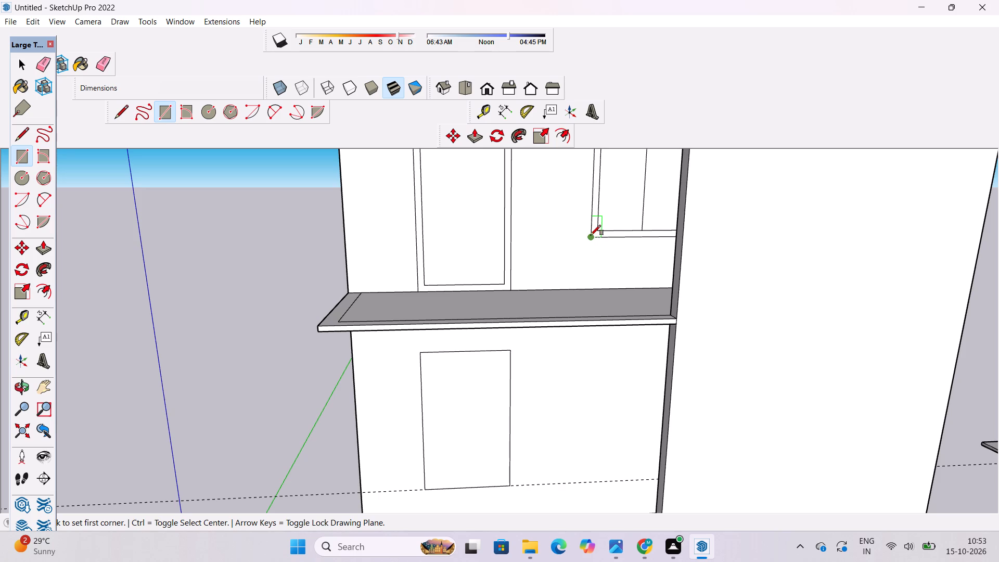
left_click(588, 347)
scroll(587, 349, "up", 2)
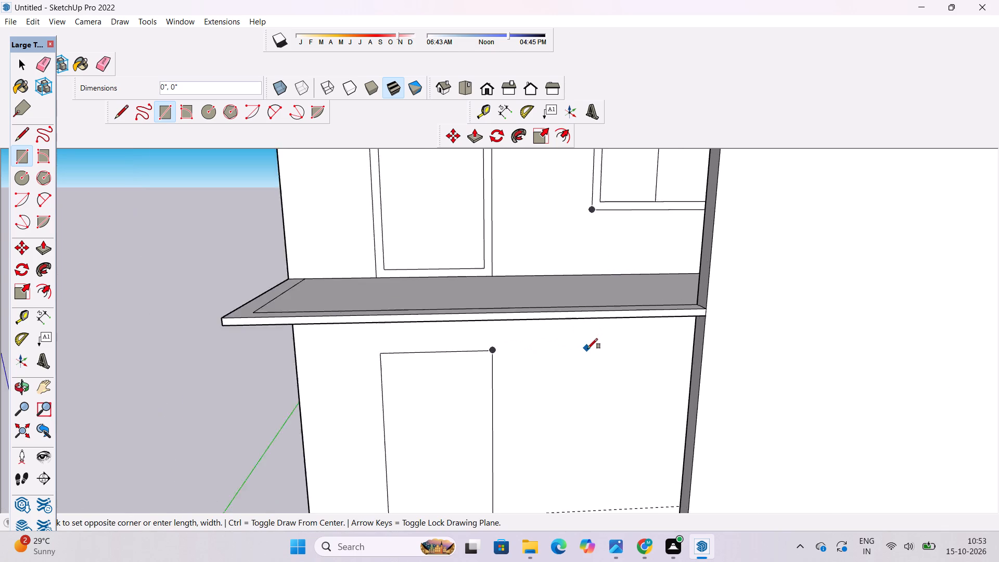
scroll(587, 349, "up", 5)
scroll(593, 399, "down", 12)
scroll(601, 428, "up", 6)
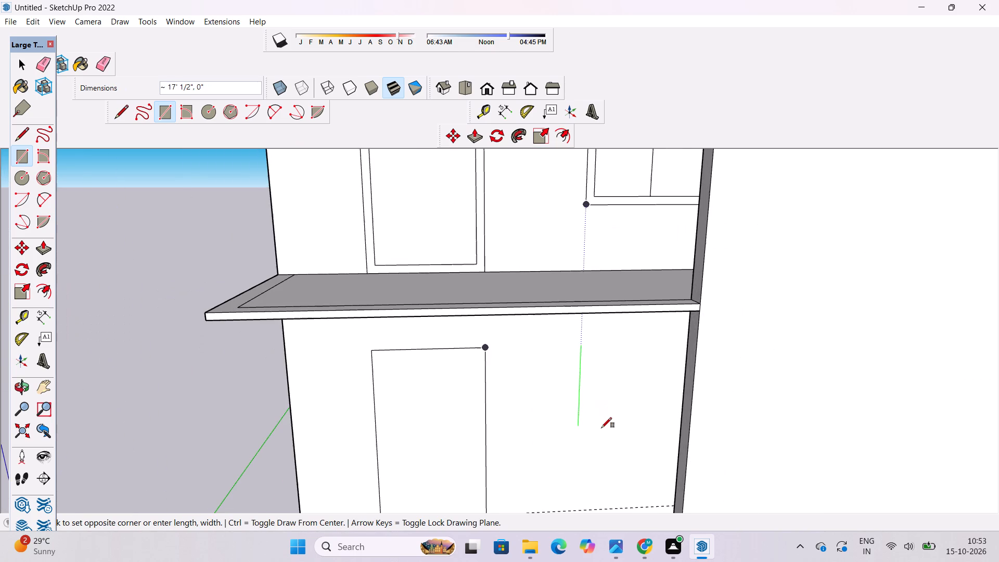
key("o")
scroll(594, 425, "down", 4)
left_click_drag(514, 453, 627, 428)
left_click_drag(627, 428, 617, 424, "shift")
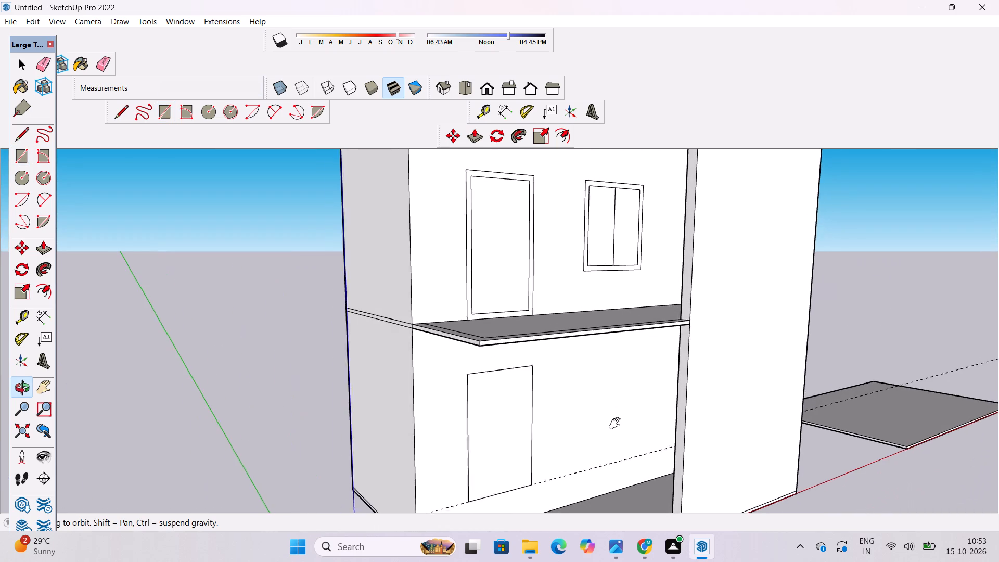
left_click_drag(617, 424, 610, 422, "shift")
scroll(597, 428, "up", 3, "shift")
left_click_drag(593, 426, 570, 443, "shift")
key("r")
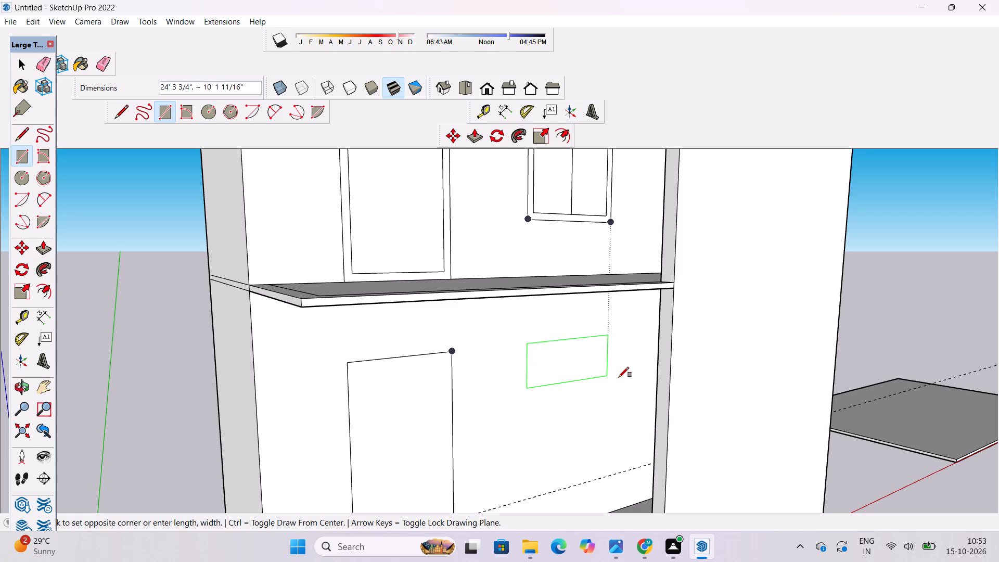
left_click(609, 416)
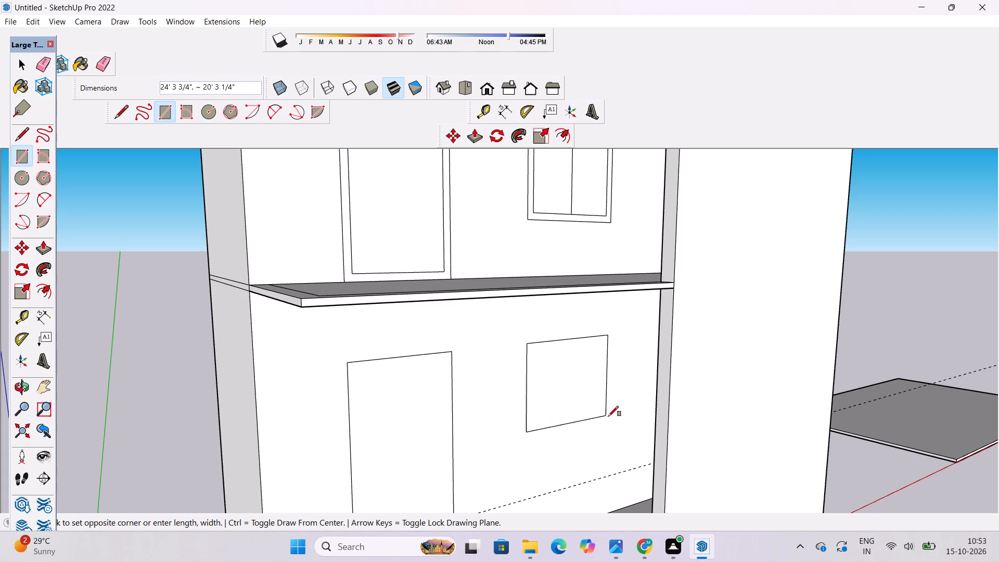
key("space")
Erase the horizontal guide line running along the base of the ground-floor door.
type("o")
scroll(598, 397, "down", 5)
left_click_drag(617, 415, 533, 417)
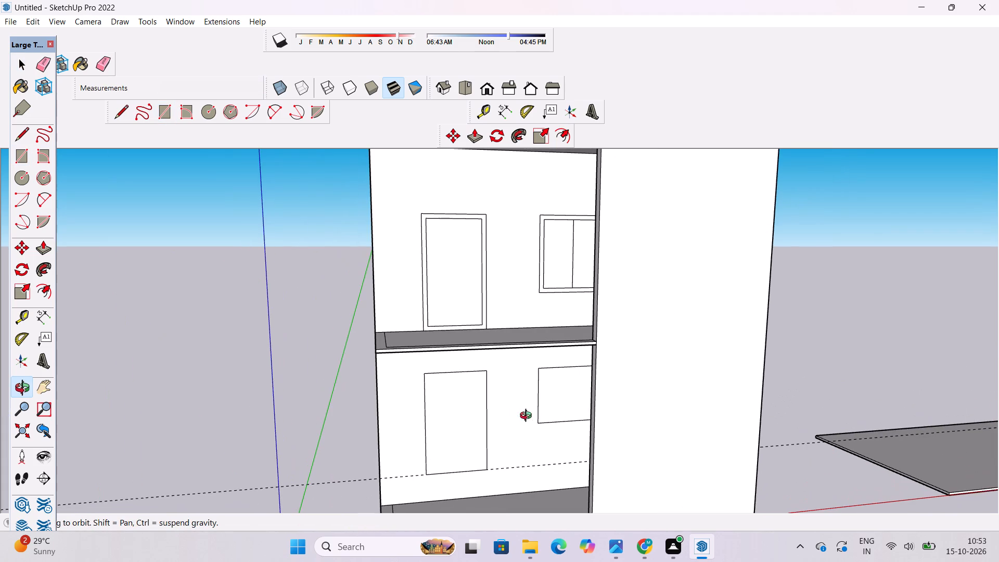
left_click_drag(504, 428, 611, 419)
scroll(584, 401, "up", 4)
left_click_drag(582, 403, 581, 410, "shift")
left_click_drag(577, 410, 563, 352, "shift")
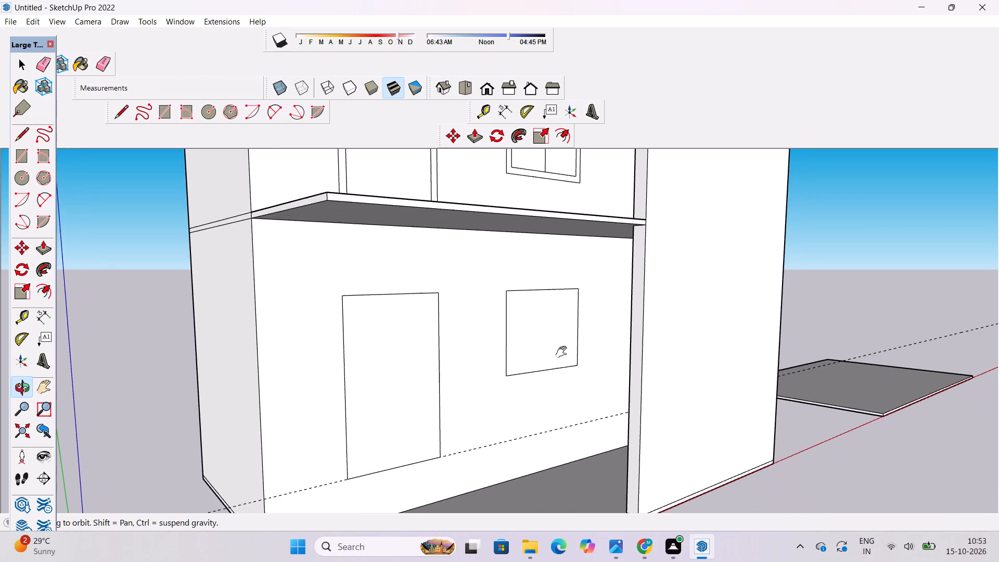
left_click_drag(563, 352, 563, 353, "shift")
left_click_drag(533, 368, 493, 378)
left_click_drag(491, 378, 544, 365, "shift")
left_click(544, 364)
left_click_drag(535, 374, 529, 376, "shift")
key("e")
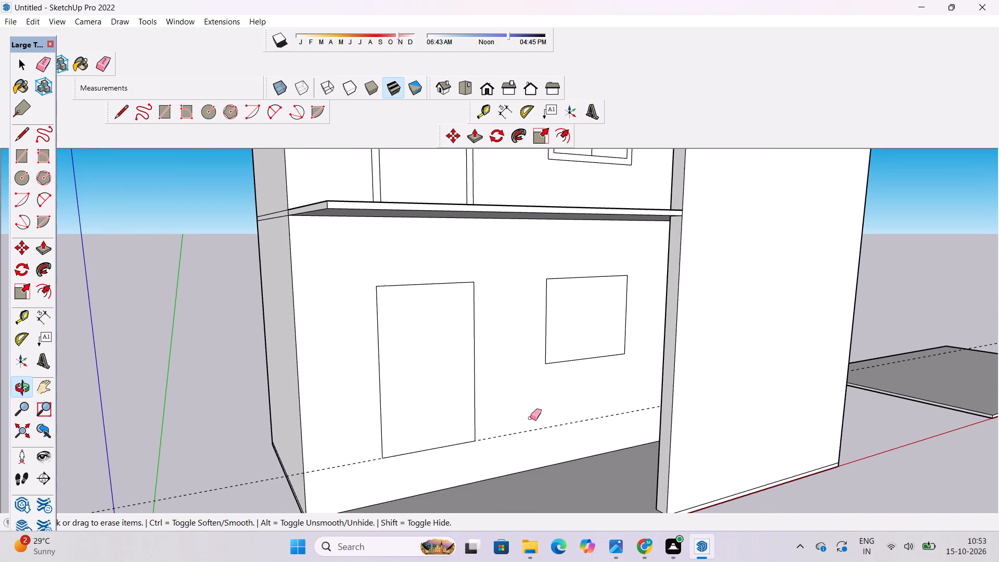
left_click_drag(528, 423, 529, 435)
key("space")
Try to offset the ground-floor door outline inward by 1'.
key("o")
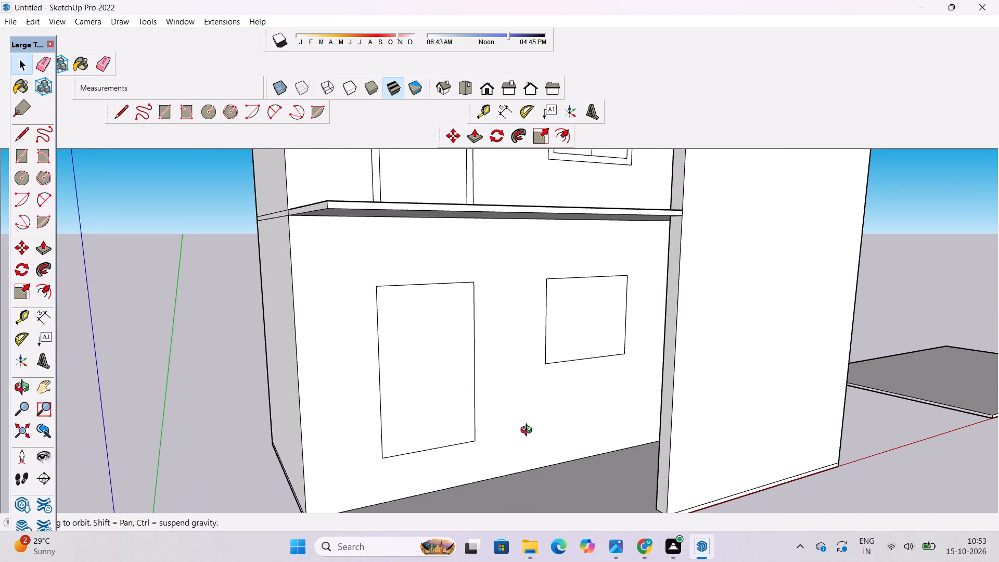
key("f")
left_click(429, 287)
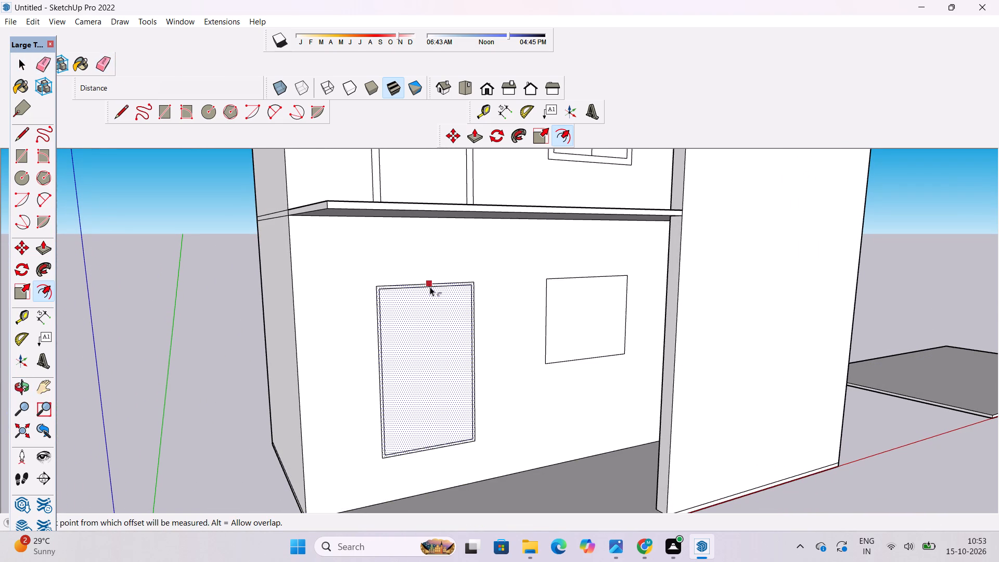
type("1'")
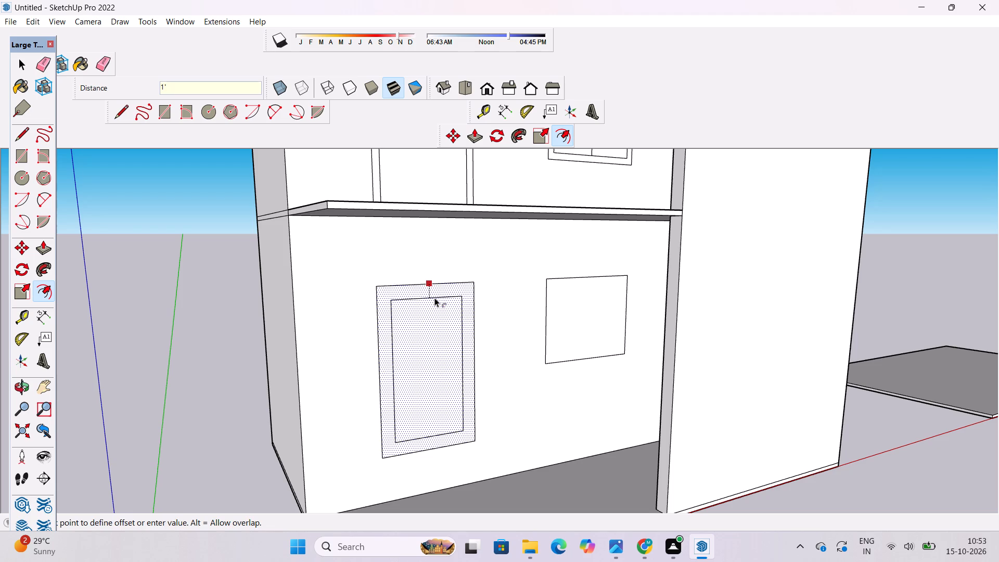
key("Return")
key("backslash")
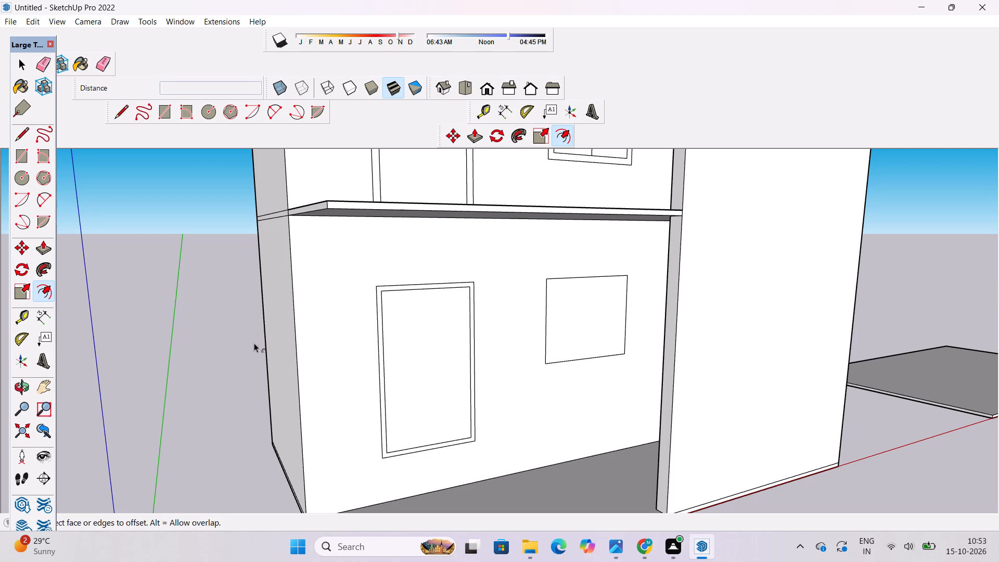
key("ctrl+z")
Offset the ground-floor door outline inward by 1.5' to form its frame.
scroll(341, 404, "down", 4)
scroll(405, 311, "up", 5)
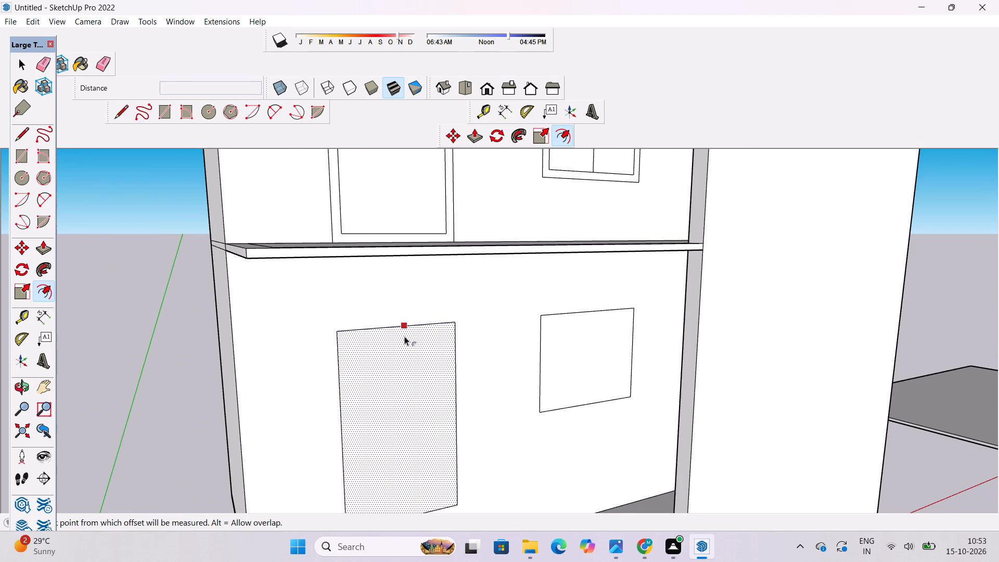
left_click(404, 333)
type("1.5'")
key("Return")
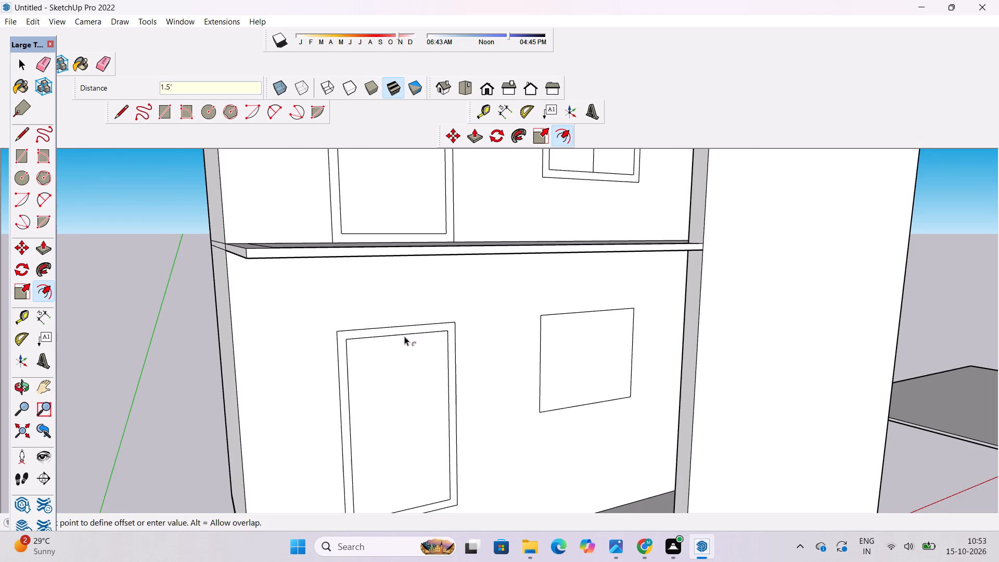
Offset the ground-floor window outline inward by 1.5' to form its frame.
scroll(582, 329, "up", 3)
left_click(582, 329)
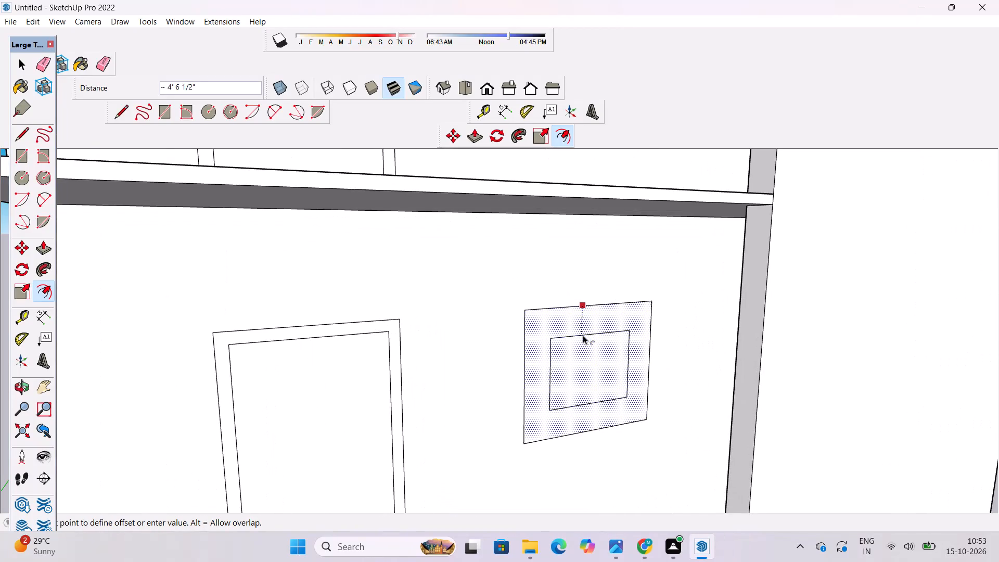
type("1.5'")
key("Return")
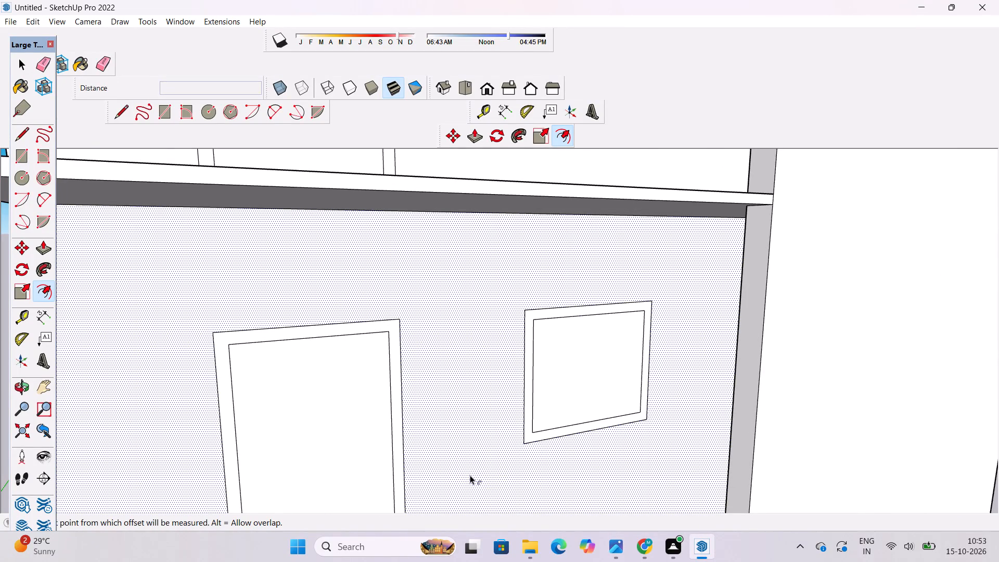
key("space")
Draw a vertical line from the midpoint of the ground-floor window's inner top edge to its inner bottom edge, splitting it into two panes.
key("l")
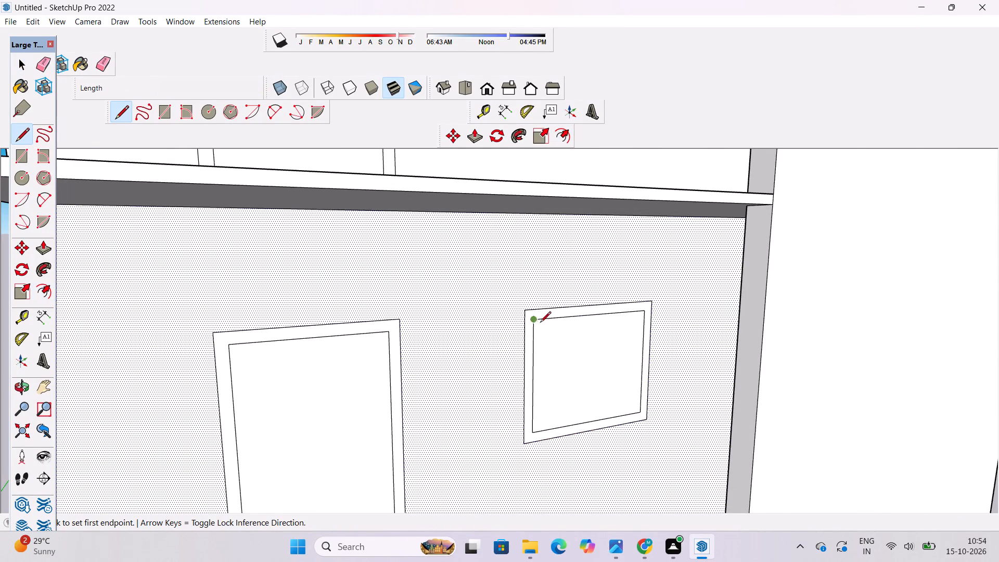
scroll(569, 331, "up", 3)
left_click(600, 311)
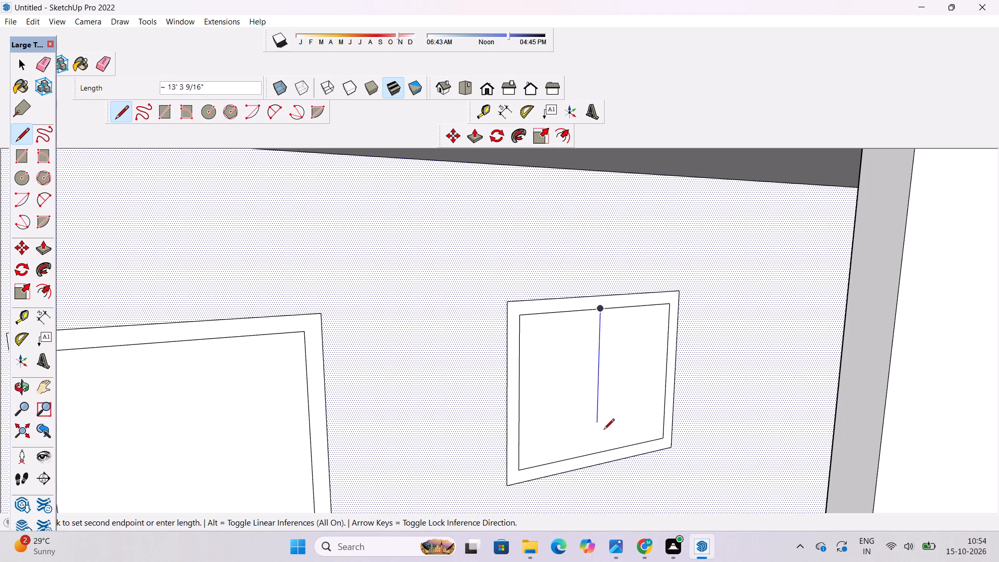
left_click(597, 456)
key("space")
Examine the house front from several angles, comparing the doors, windows and slabs on both storeys.
key("o")
scroll(499, 316, "down", 5)
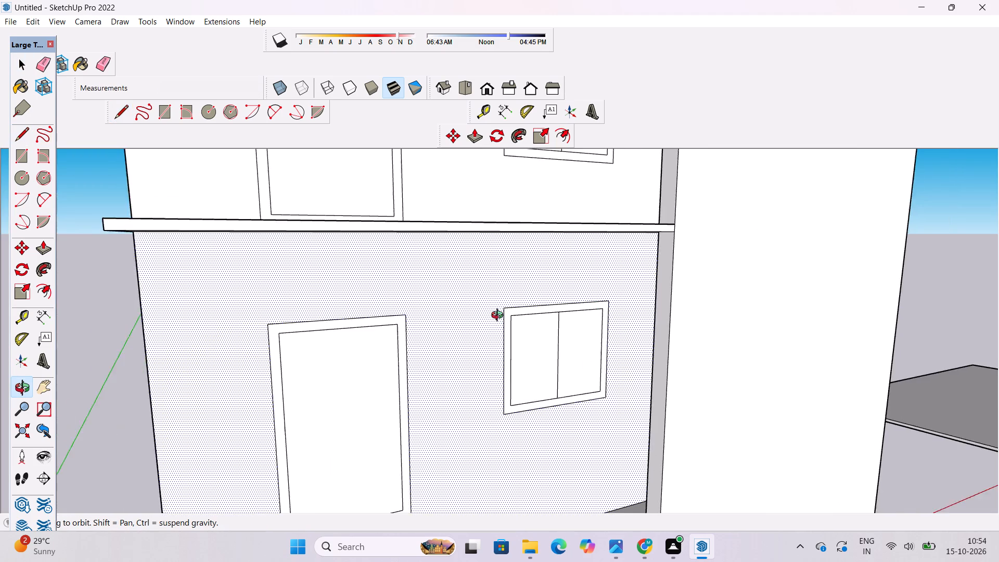
scroll(499, 316, "down", 6)
left_click_drag(546, 411, 434, 386)
scroll(177, 387, "down", 1)
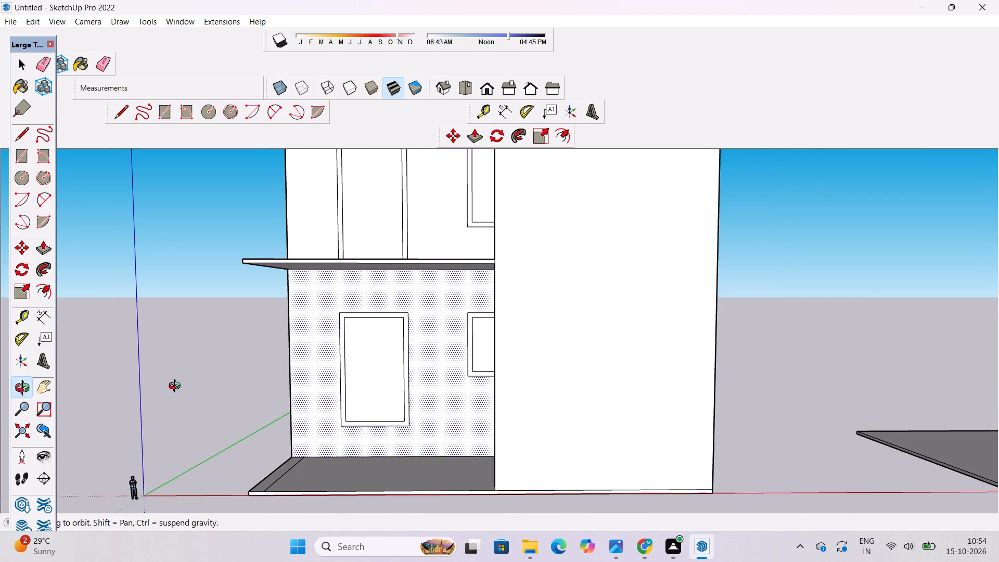
left_click_drag(182, 387, 261, 413, "shift")
left_click_drag(269, 415, 312, 431)
key("space")
left_click(272, 417)
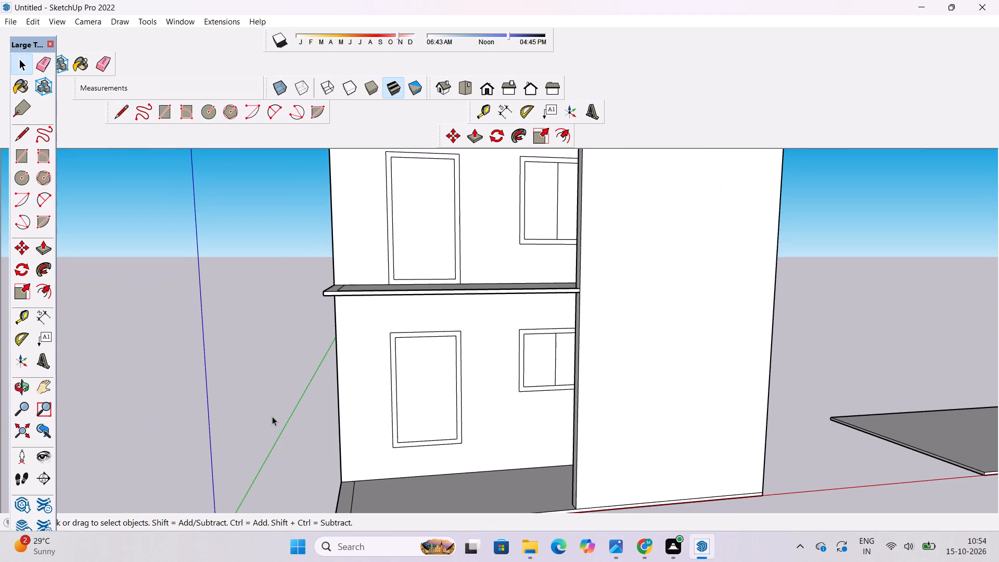
key("o")
scroll(224, 385, "down", 5)
left_click_drag(160, 390, 285, 422)
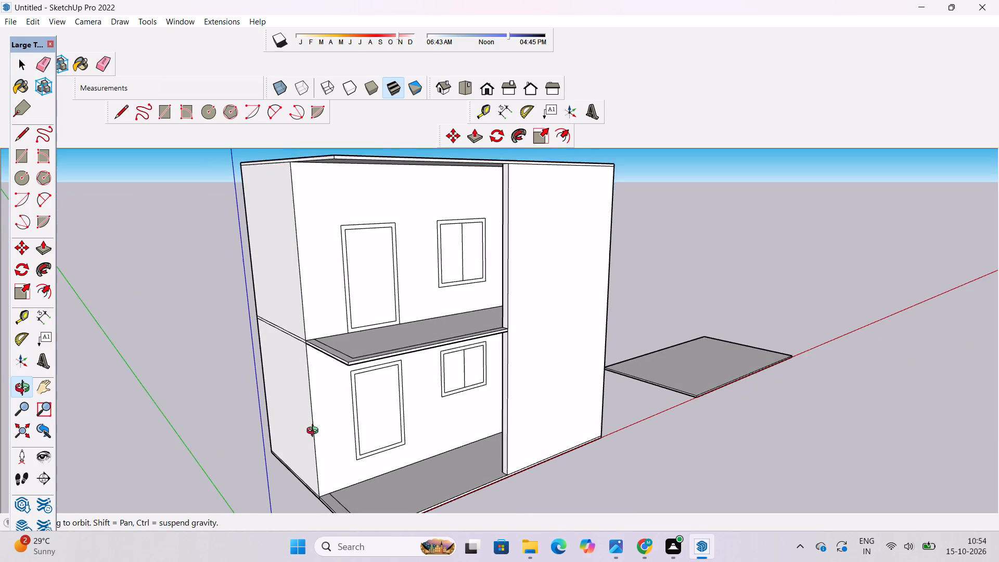
left_click_drag(315, 432, 293, 399, "shift")
scroll(345, 444, "up", 3)
left_click_drag(343, 459, 325, 409, "shift")
left_click_drag(342, 437, 312, 454)
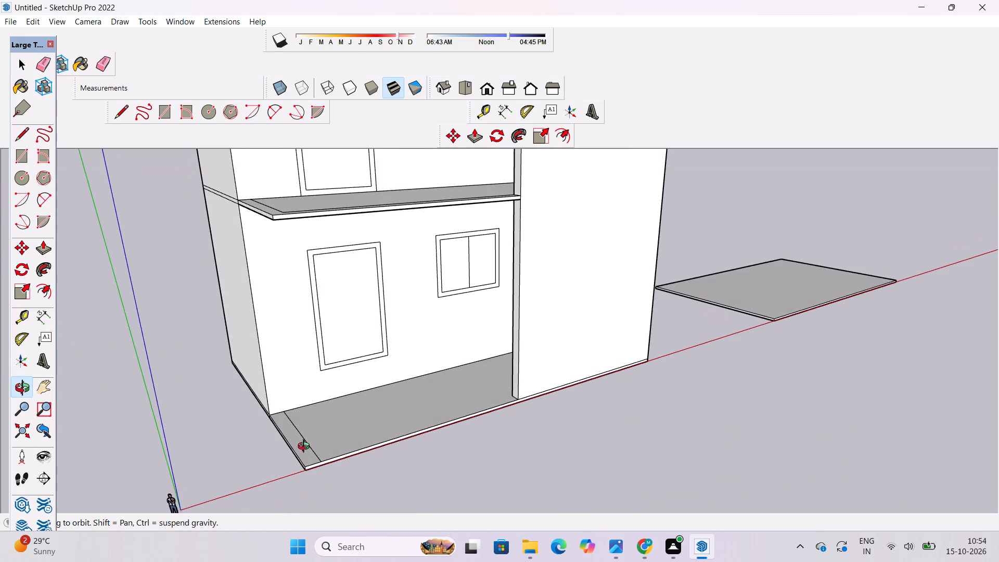
scroll(297, 443, "up", 1)
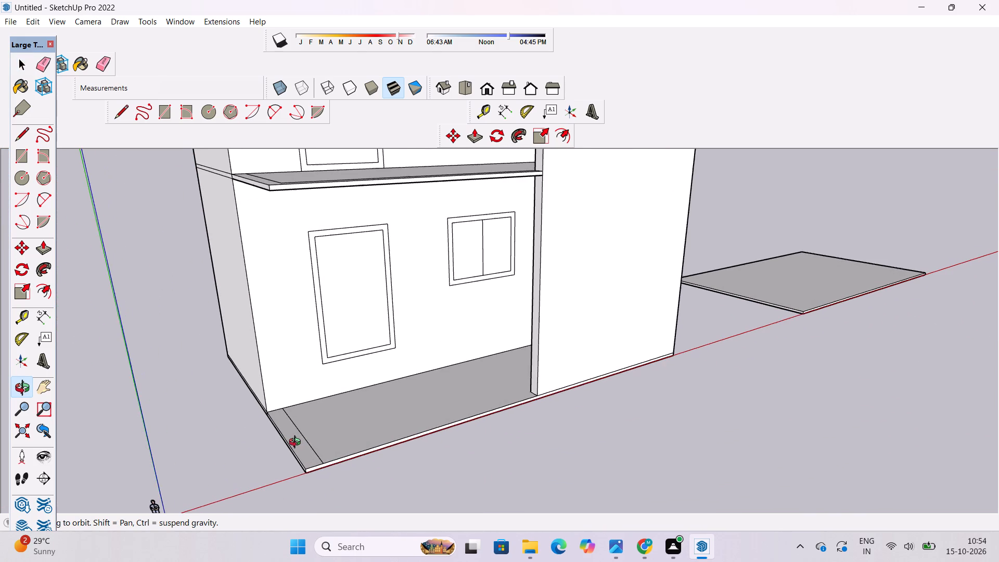
scroll(297, 443, "down", 3)
left_click_drag(334, 446, 273, 420)
left_click_drag(272, 420, 277, 433, "shift")
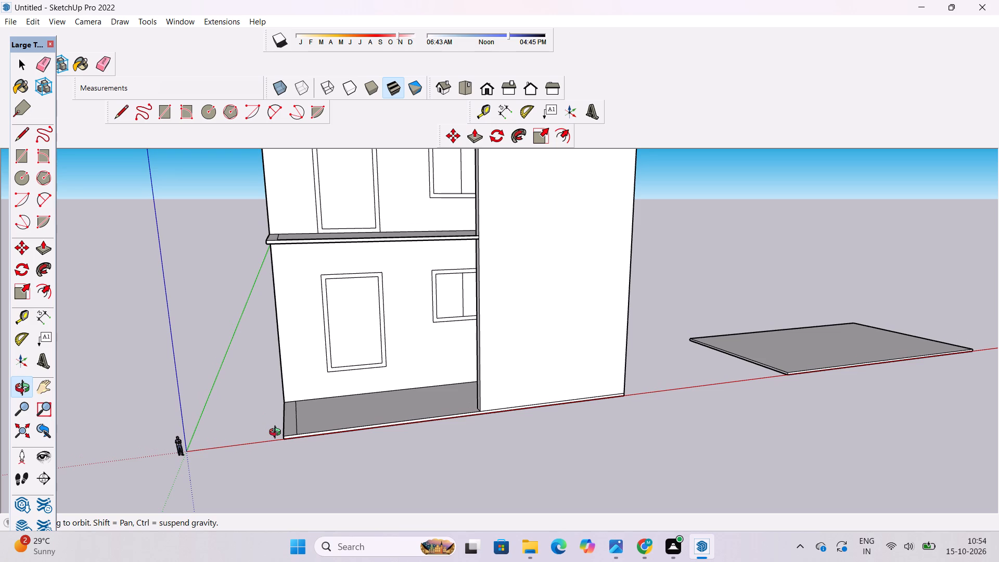
left_click_drag(303, 445, 266, 401)
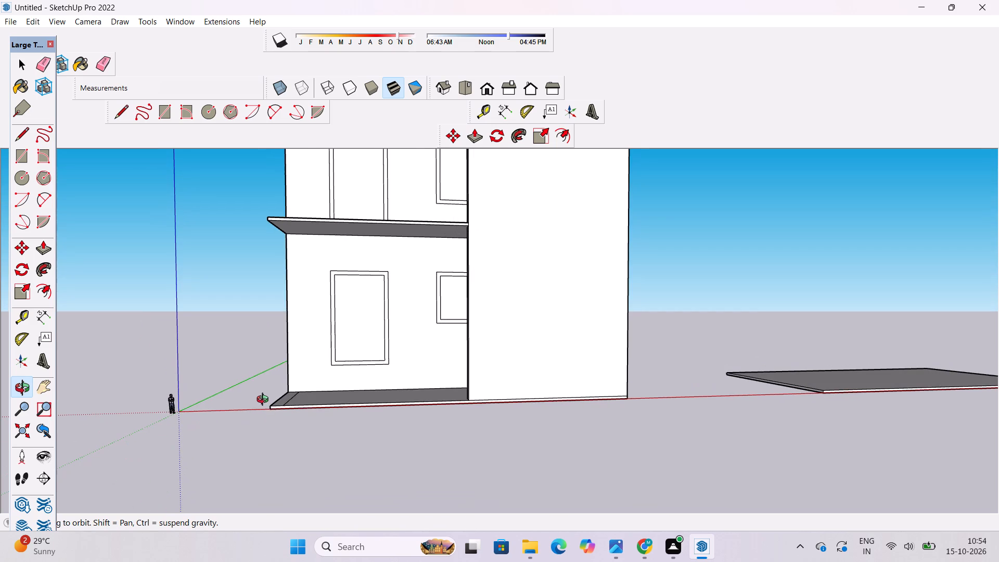
scroll(261, 402, "down", 1)
left_click_drag(289, 379, 299, 426)
scroll(317, 354, "up", 5)
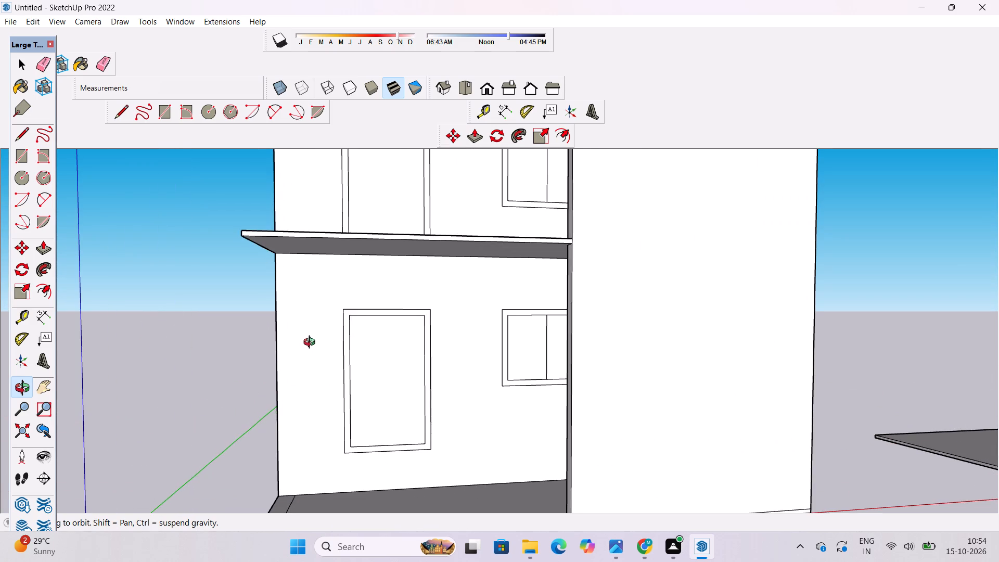
left_click_drag(312, 343, 315, 392)
left_click_drag(314, 392, 298, 353)
left_click_drag(298, 352, 353, 339, "shift")
scroll(354, 332, "down", 5)
left_click_drag(370, 355, 395, 453)
scroll(387, 348, "up", 2)
left_click_drag(387, 349, 404, 411, "shift")
left_click_drag(404, 414, 393, 364)
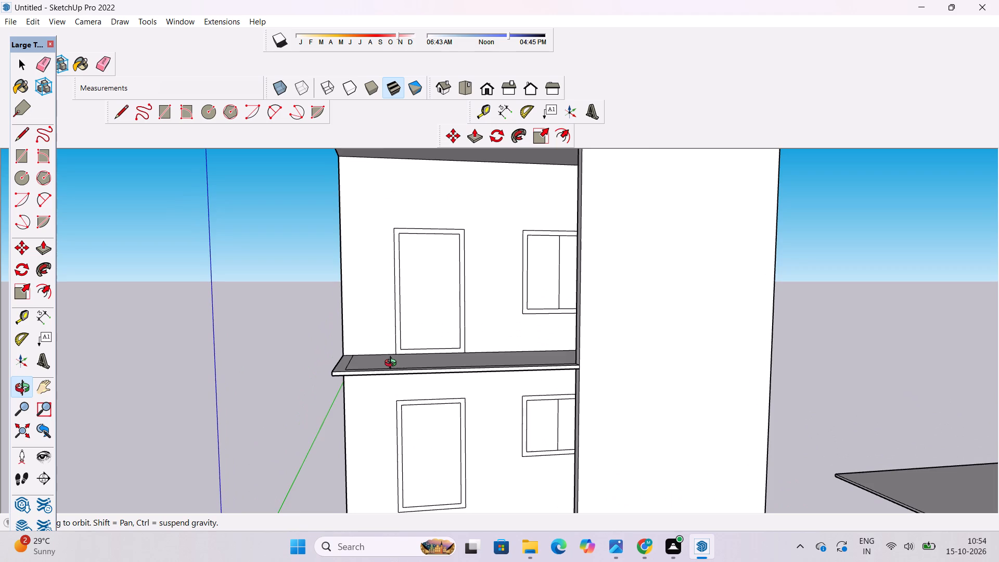
left_click_drag(393, 364, 370, 363)
left_click_drag(369, 363, 369, 369, "shift")
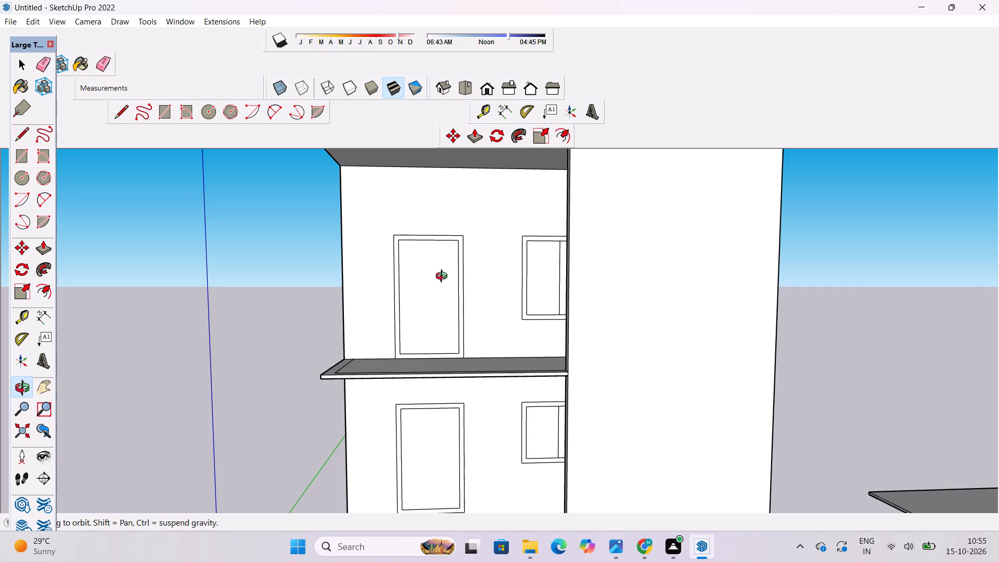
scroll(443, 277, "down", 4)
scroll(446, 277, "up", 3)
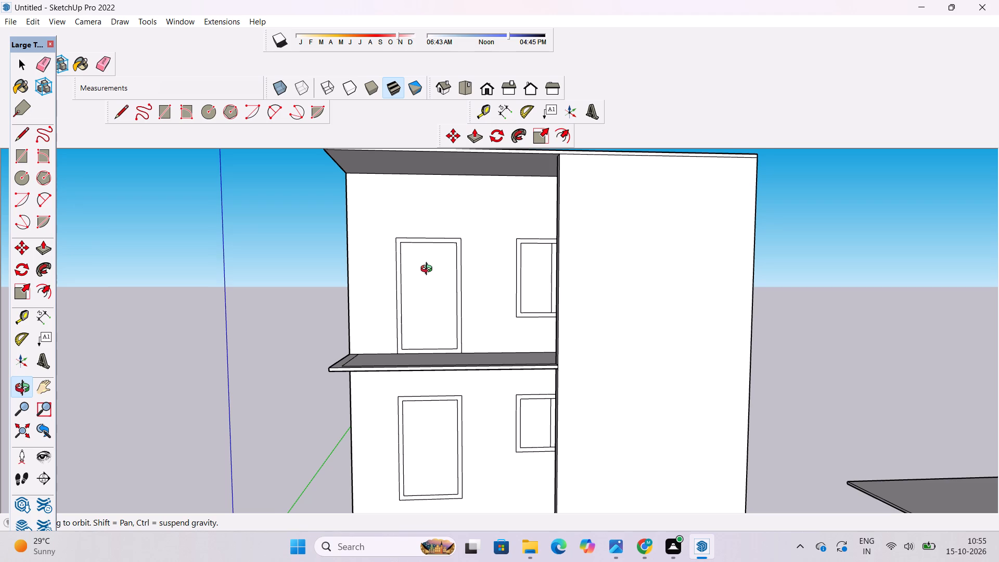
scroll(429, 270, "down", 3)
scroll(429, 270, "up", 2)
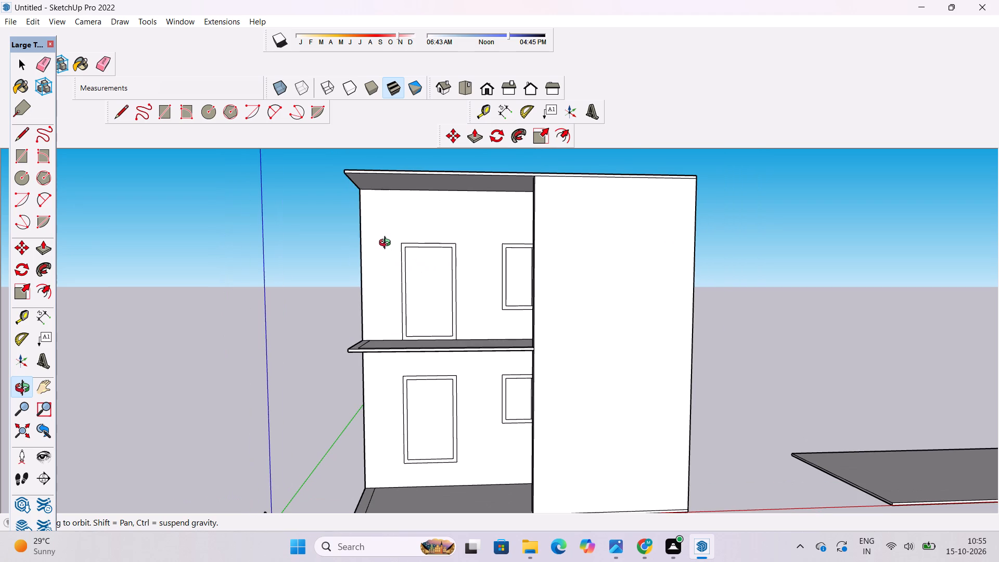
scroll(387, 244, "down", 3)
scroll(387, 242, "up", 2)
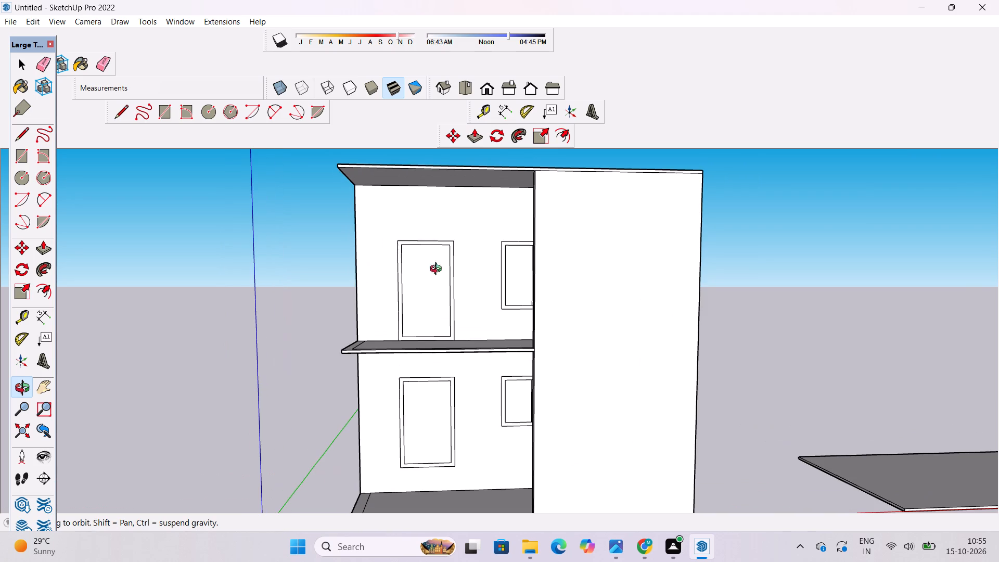
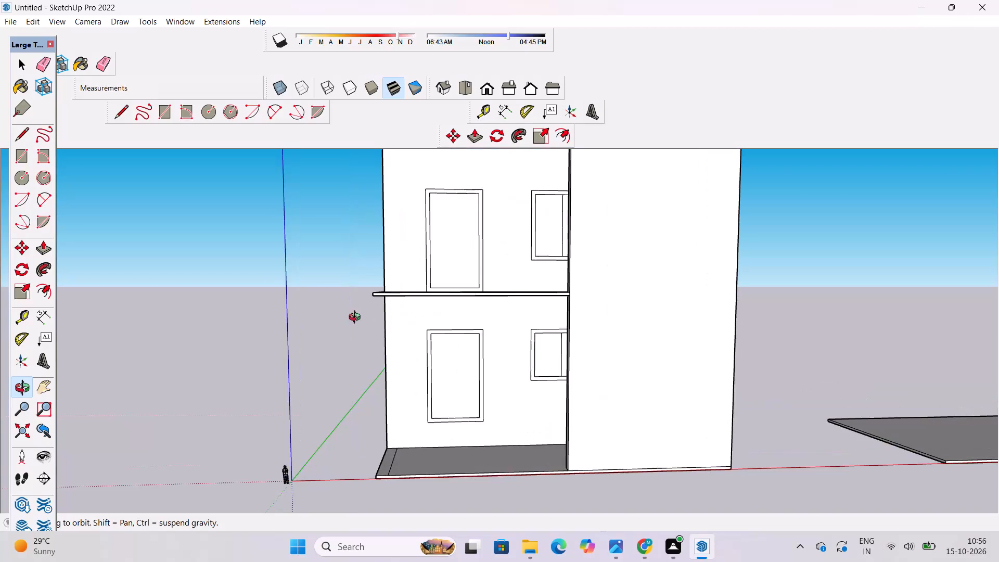
Place a guide 3' in from the front edge on the underside of the first-floor balcony slab.
scroll(344, 339, "down", 6)
left_click_drag(319, 391, 358, 343)
scroll(391, 276, "up", 6)
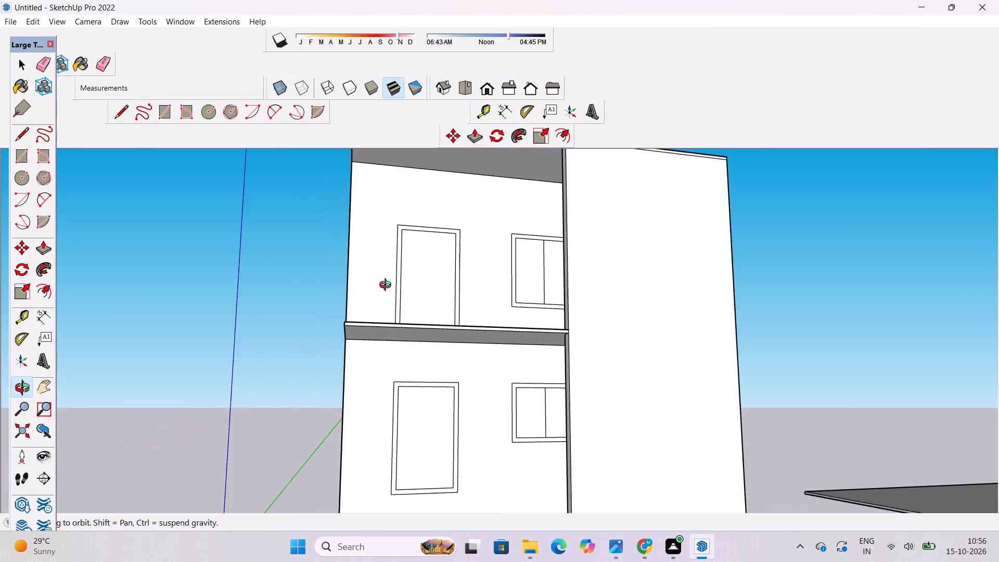
scroll(388, 286, "up", 4)
left_click_drag(380, 295, 393, 230)
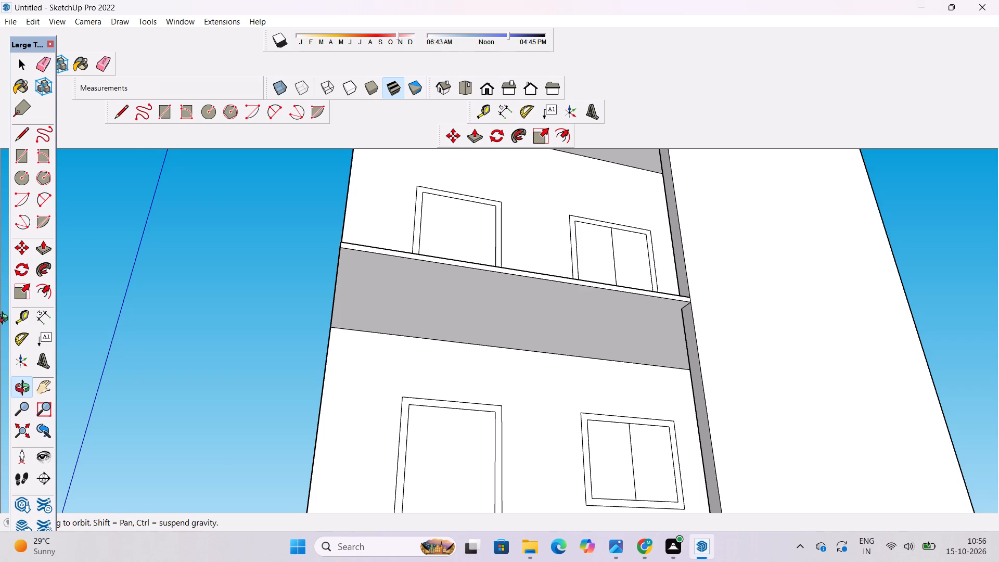
left_click(25, 317)
scroll(438, 264, "up", 4)
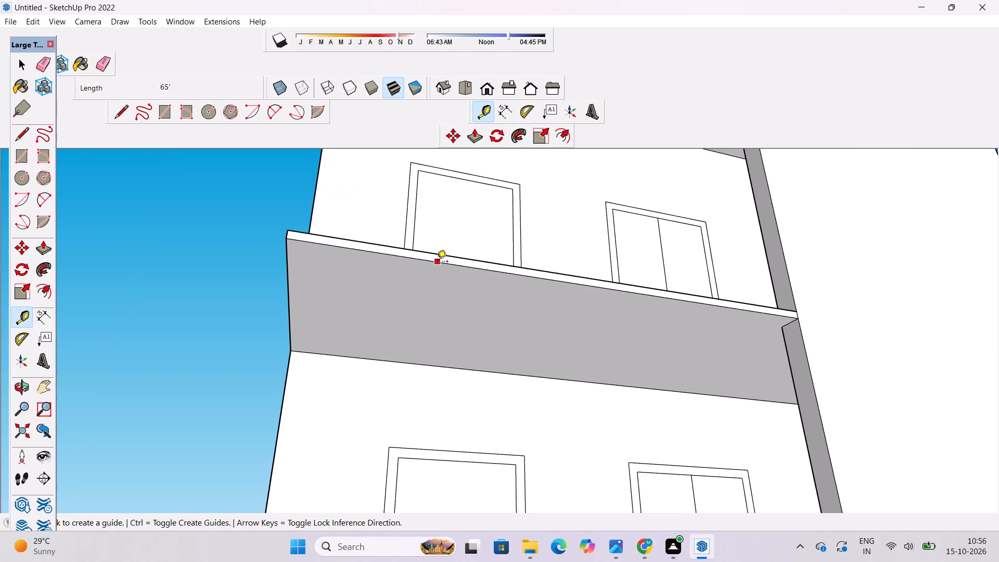
left_click(566, 283)
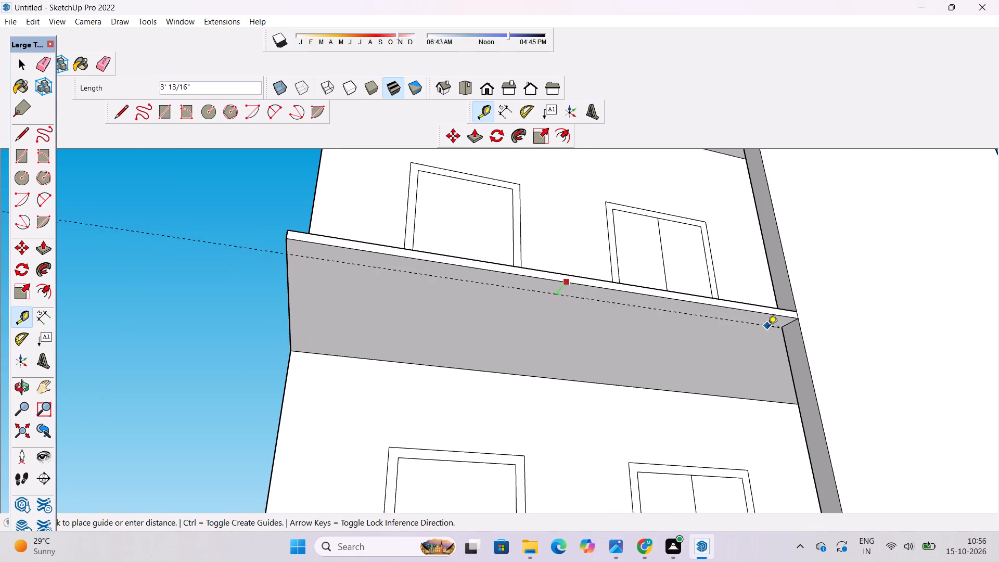
left_click(782, 329)
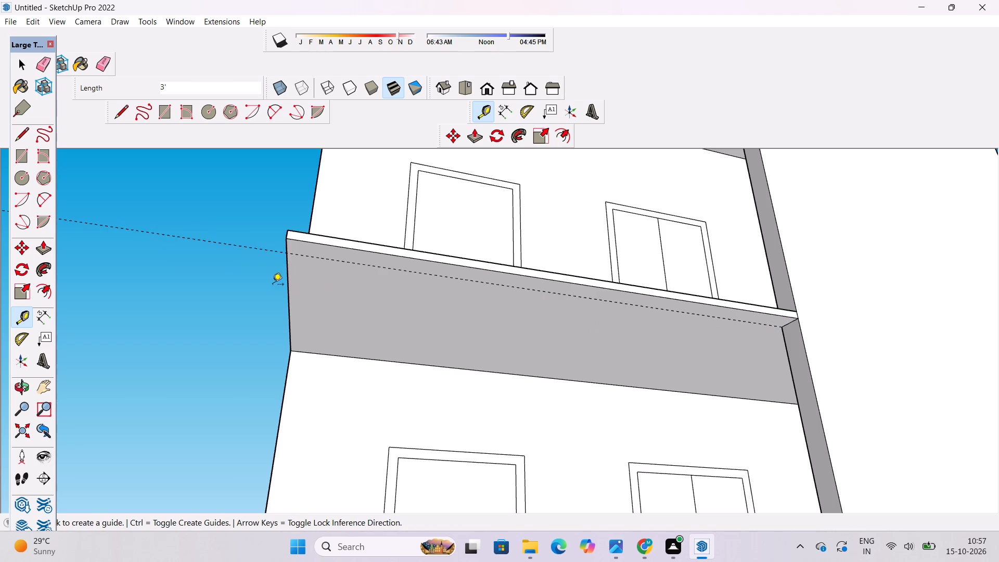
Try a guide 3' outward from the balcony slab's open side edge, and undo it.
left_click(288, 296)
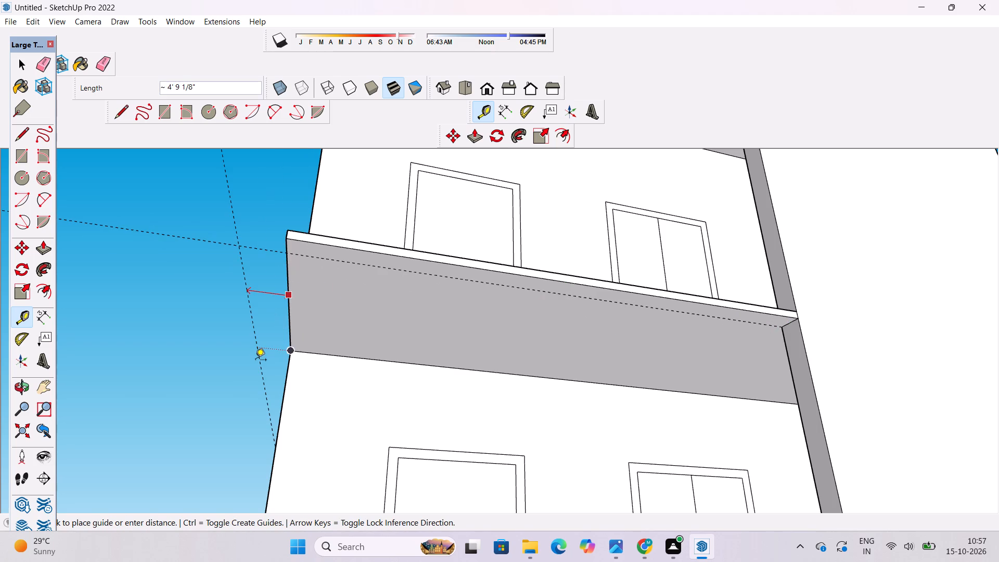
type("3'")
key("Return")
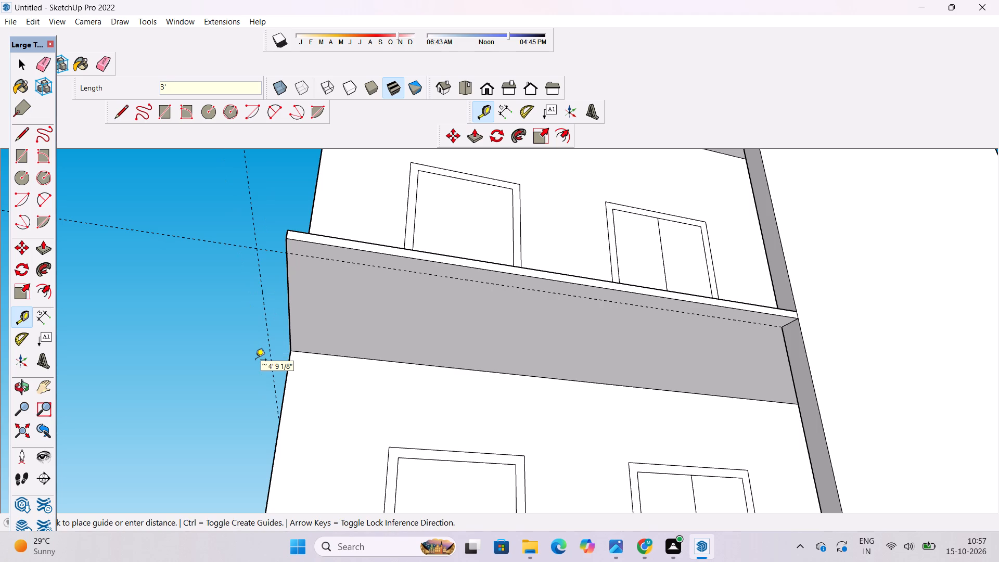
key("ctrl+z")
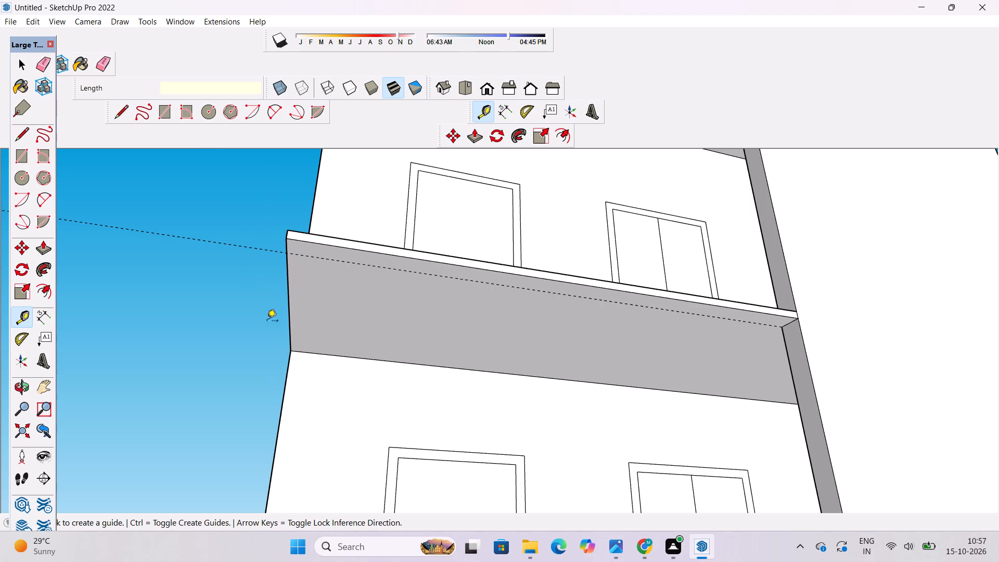
Place a guide 3' inward from the open side edge on the balcony slab's underside.
left_click(285, 285)
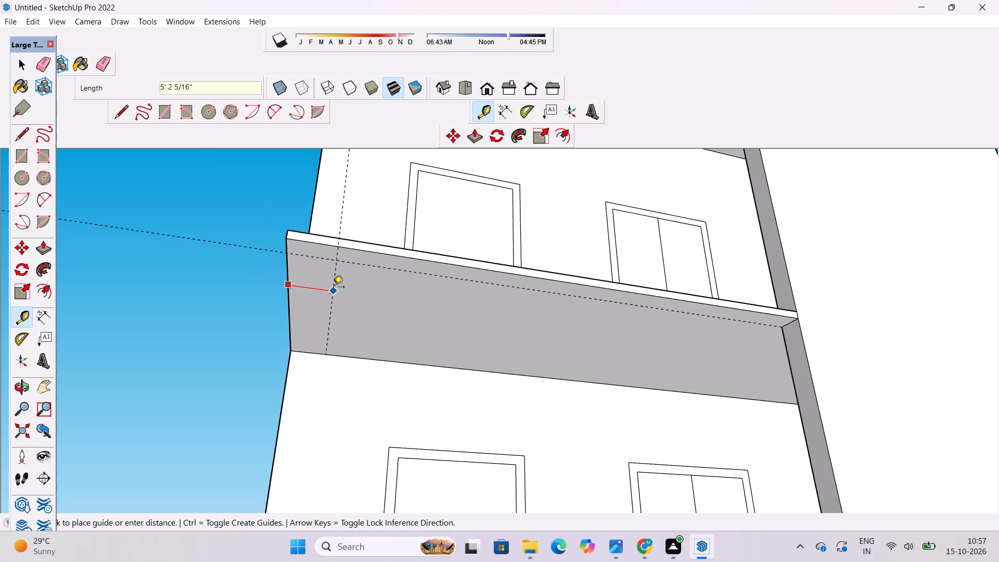
type("3'")
key("Return")
Draw two edges along the guides on the balcony slab's underside, from the house wall to the guide intersection and 62' across to the side wall.
key("o")
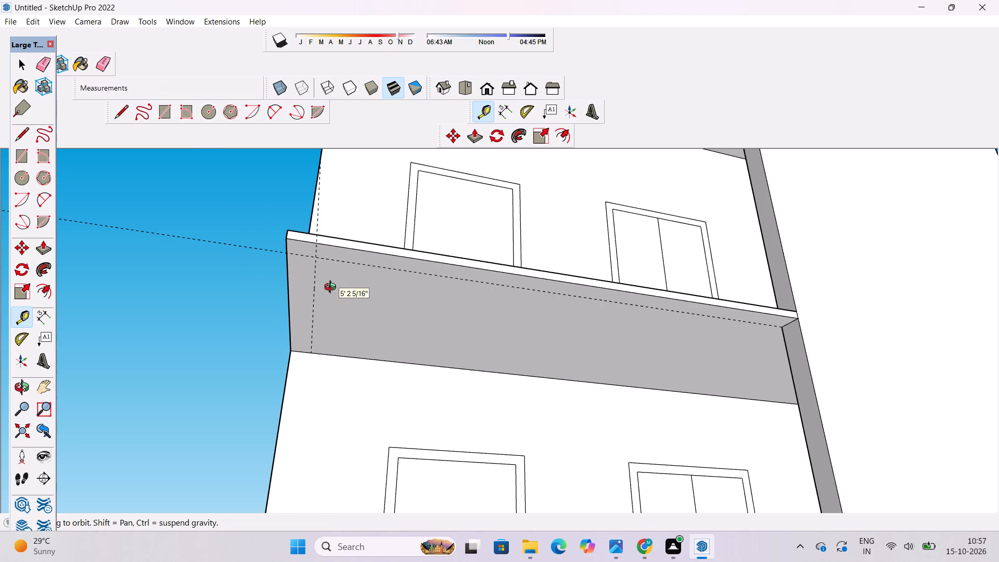
scroll(112, 372, "down", 4)
left_click_drag(369, 356, 420, 481)
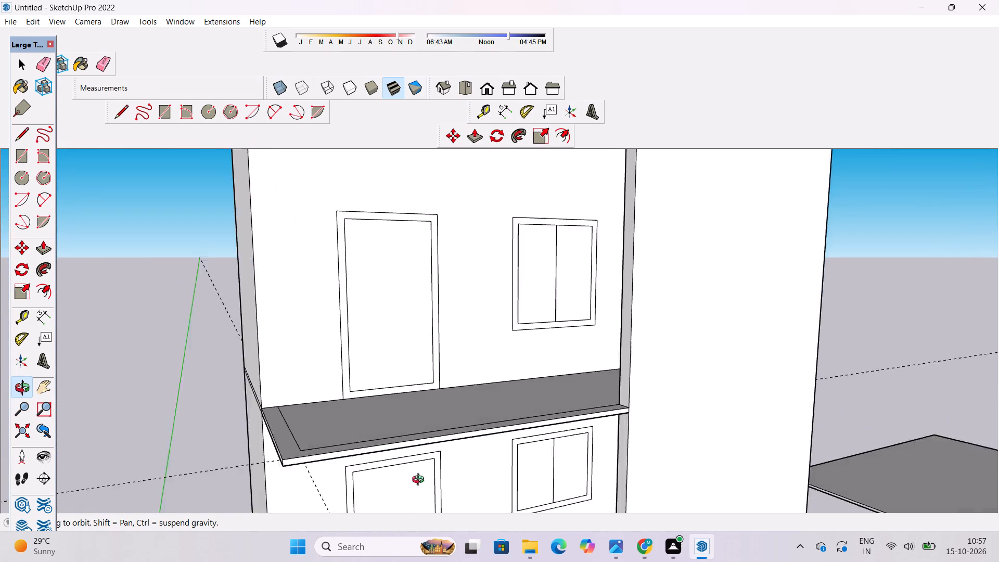
left_click_drag(420, 481, 431, 470)
left_click_drag(427, 472, 411, 416, "shift")
left_click_drag(403, 429, 347, 506)
left_click_drag(353, 473, 429, 464, "shift")
left_click_drag(437, 492, 413, 323)
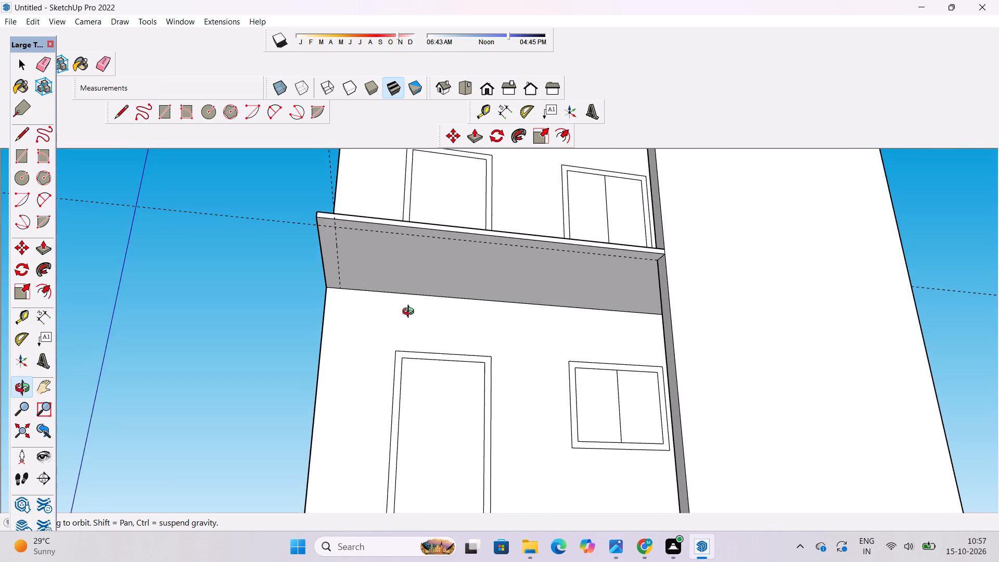
left_click_drag(395, 283, 407, 351, "shift")
left_click_drag(405, 355, 353, 283)
scroll(341, 286, "up", 4)
left_click_drag(335, 288, 354, 339, "shift")
left_click_drag(350, 353, 358, 244)
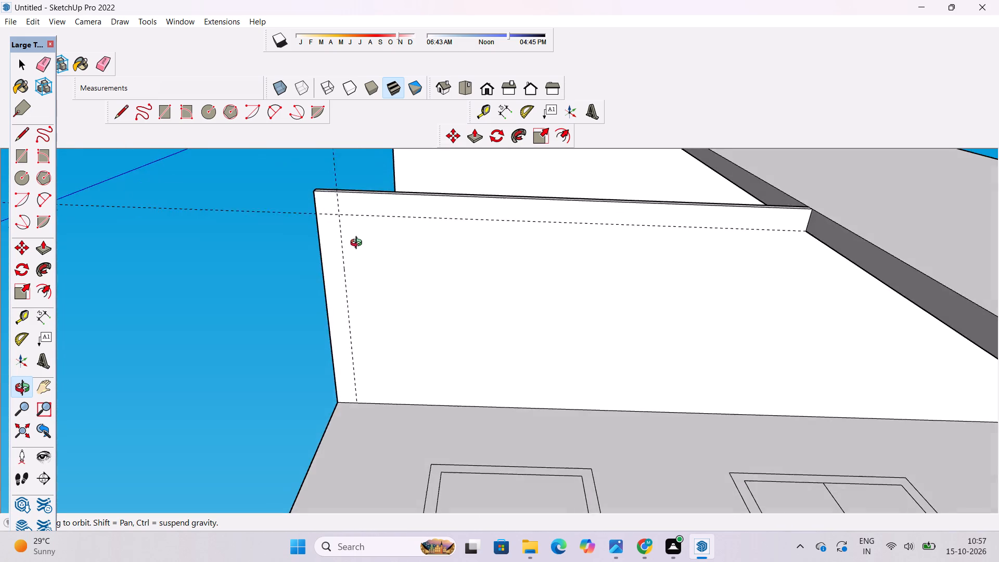
left_click_drag(358, 244, 358, 242)
left_click_drag(358, 245, 345, 279, "shift")
left_click_drag(344, 286, 334, 260, "shift")
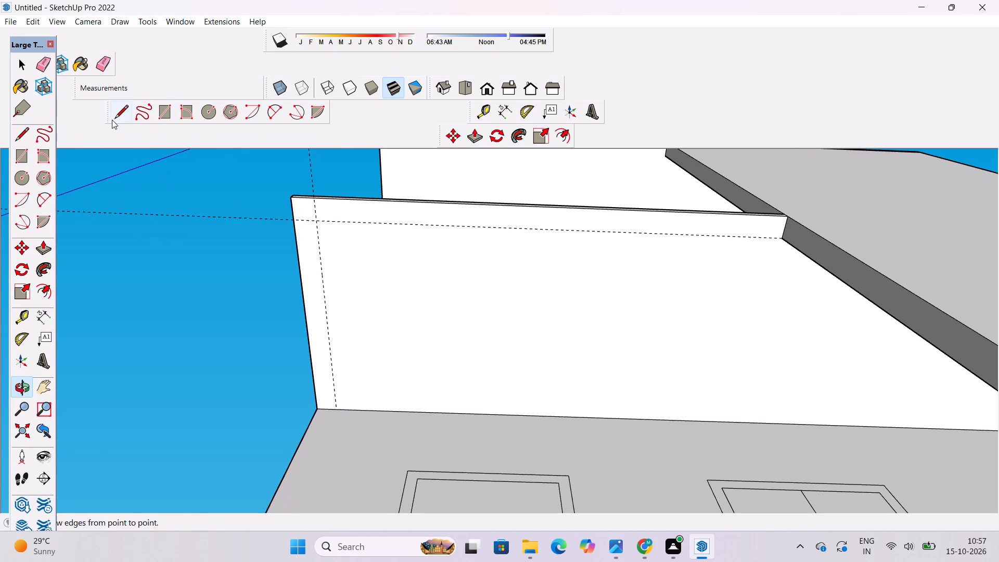
left_click(114, 116)
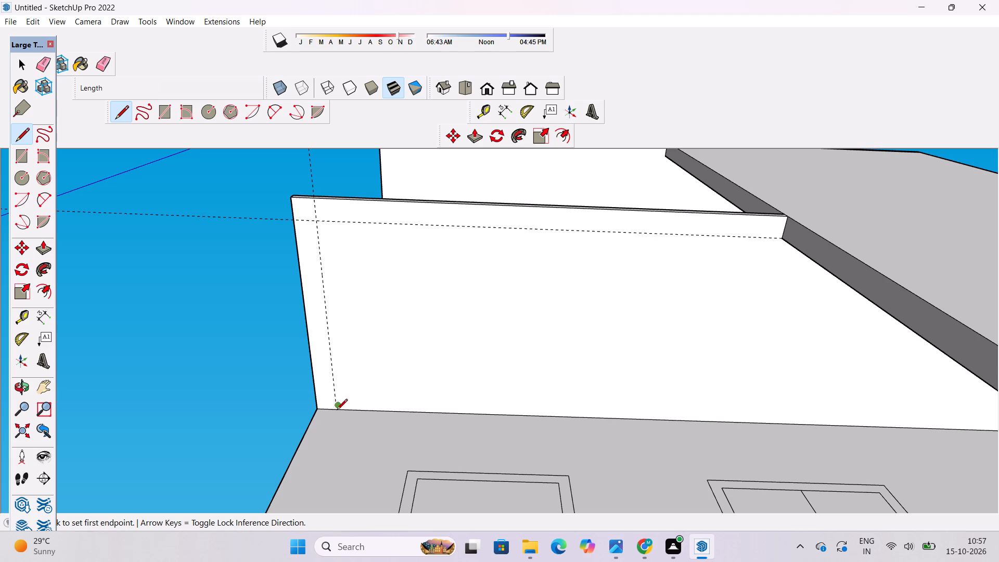
scroll(338, 413, "up", 11)
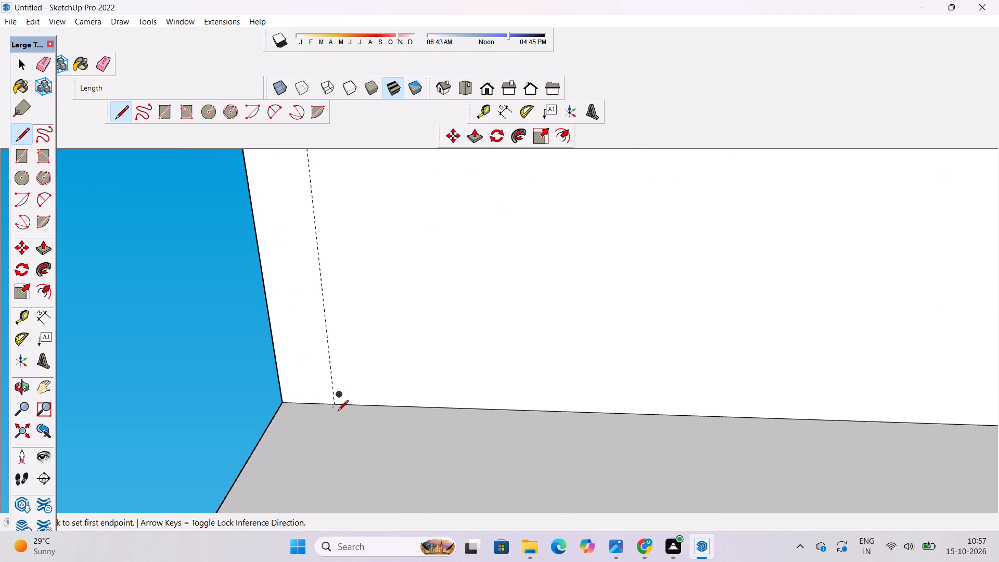
scroll(338, 412, "up", 3)
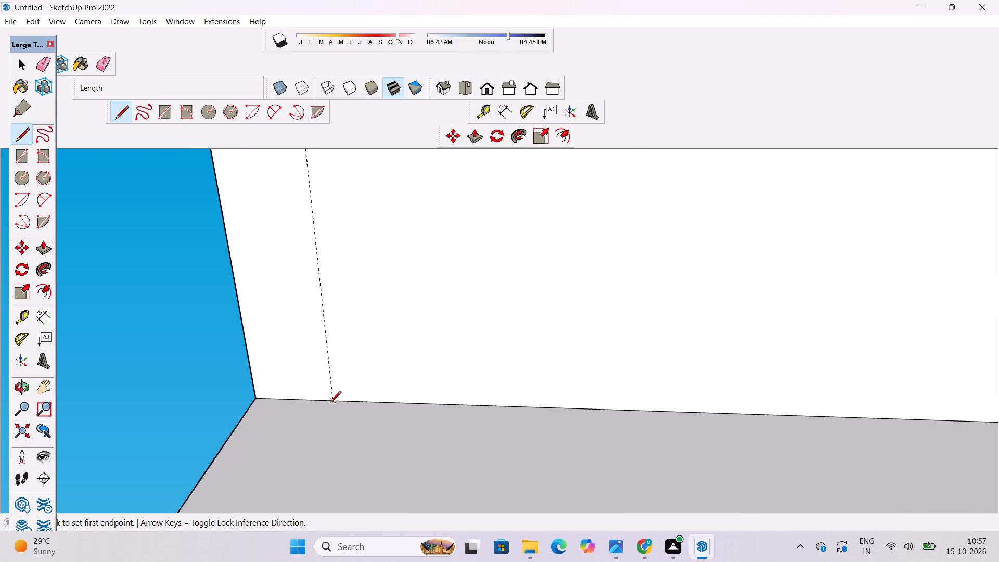
left_click(330, 403)
scroll(330, 403, "down", 19)
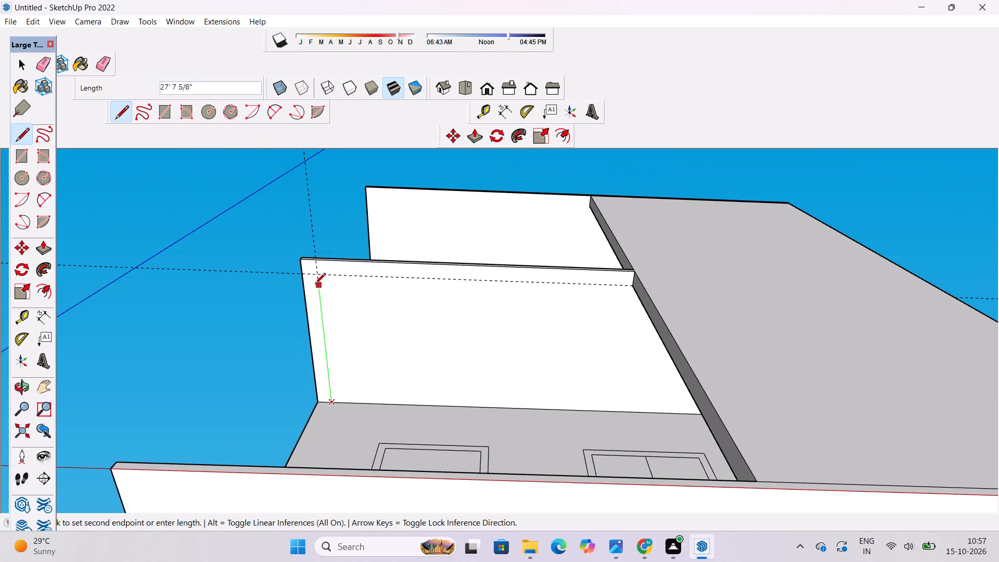
left_click(316, 275)
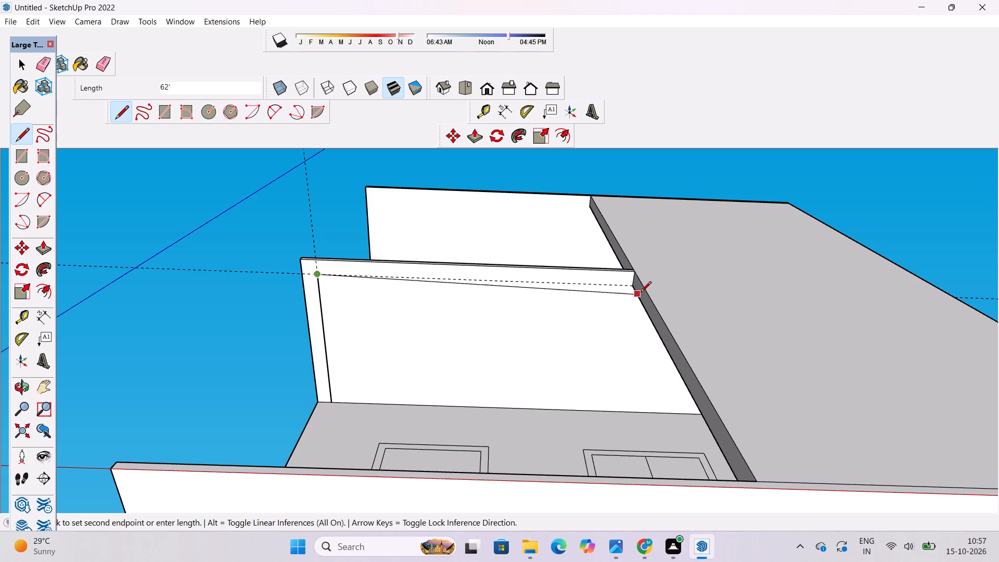
left_click(633, 287)
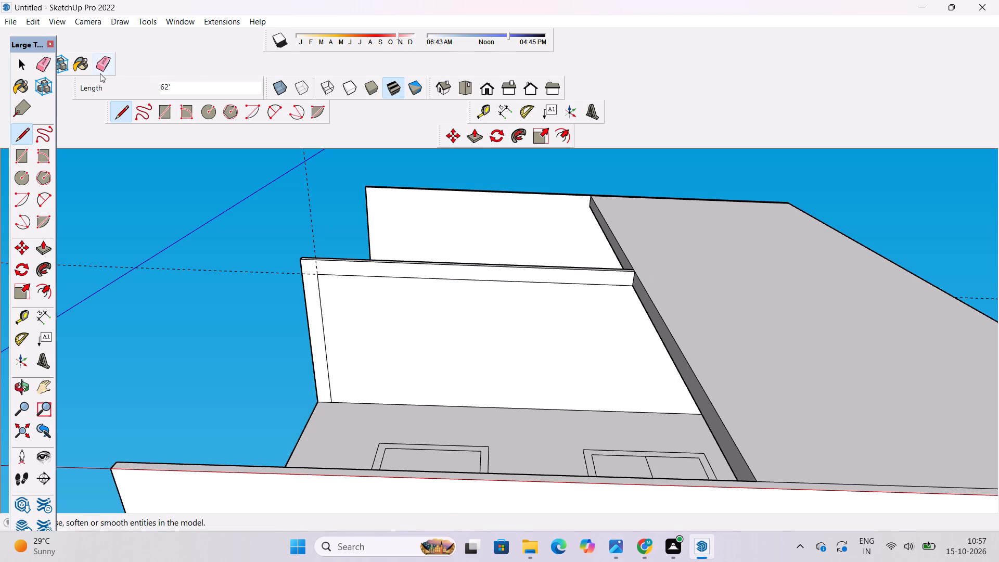
Erase both construction guides around the balcony slab.
left_click(98, 65)
left_click_drag(314, 218, 267, 274)
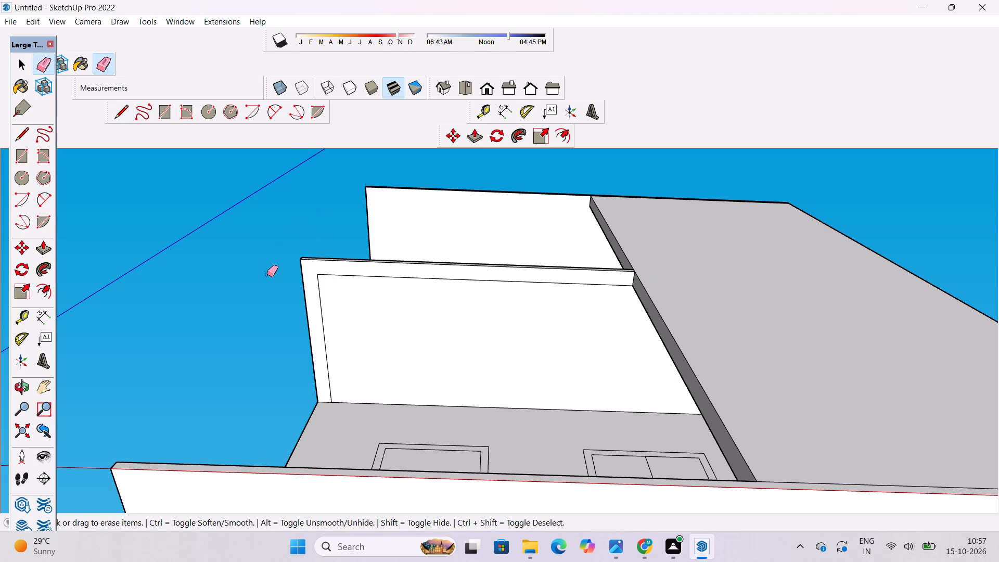
Examine the balcony slabs and the ground-floor strip from above, below and the front of the building.
left_click(16, 385)
scroll(313, 257, "down", 6)
left_click_drag(313, 256, 414, 386)
scroll(405, 354, "down", 4)
left_click_drag(414, 282, 326, 457)
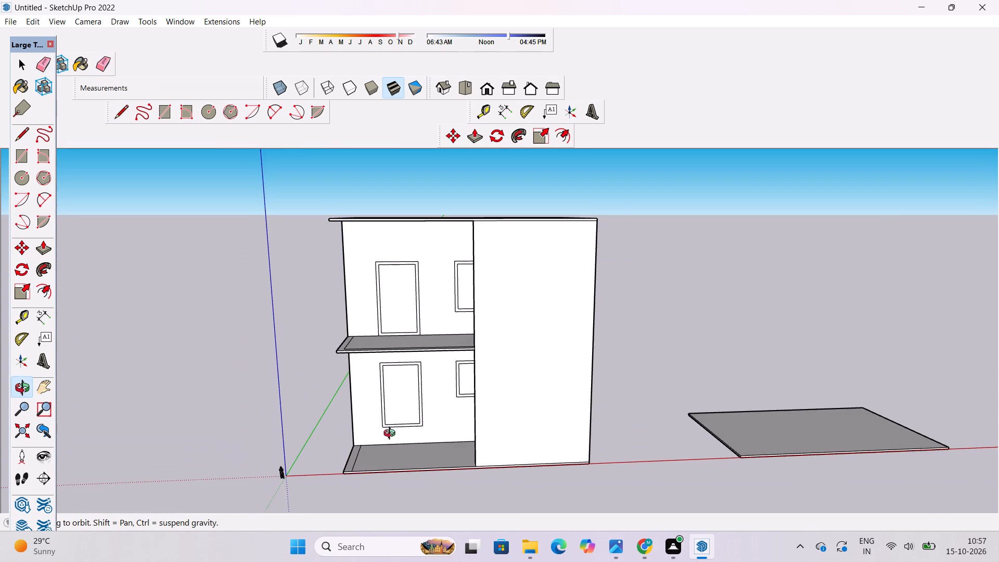
scroll(392, 435, "up", 3)
left_click_drag(392, 434, 386, 405, "shift")
left_click_drag(375, 407, 385, 353)
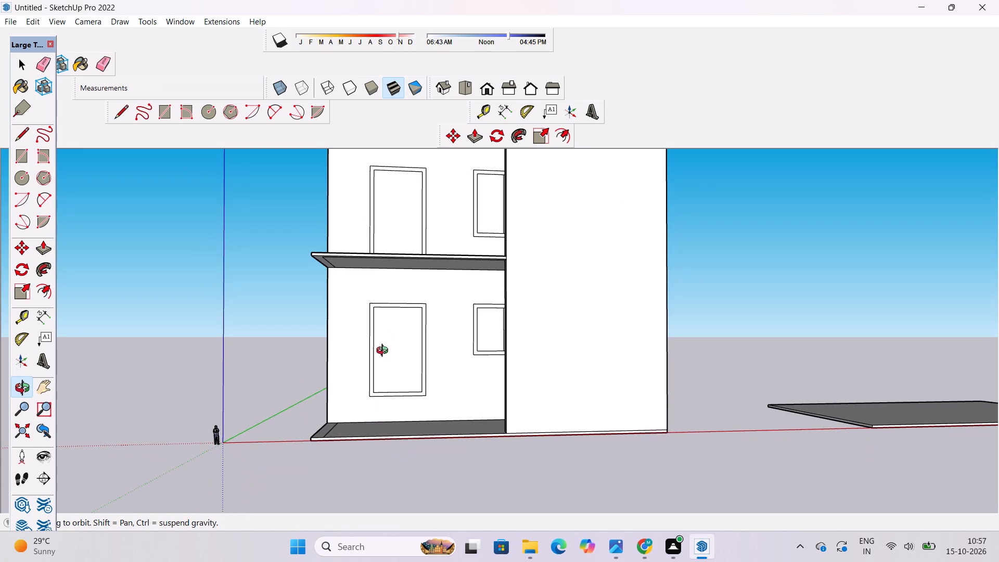
scroll(377, 364, "down", 2)
left_click_drag(370, 417, 372, 386, "shift")
left_click_drag(377, 386, 550, 296)
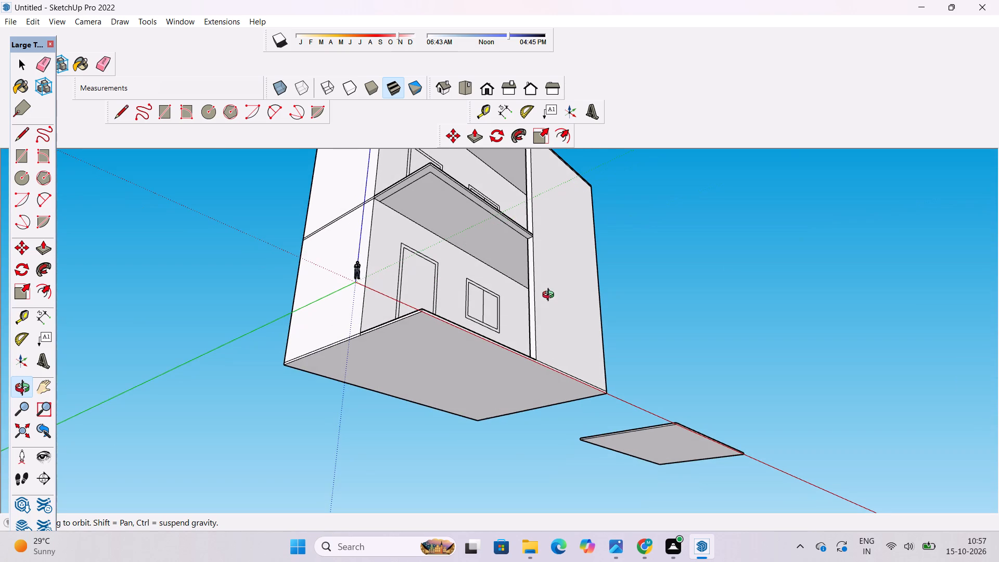
left_click_drag(515, 307, 469, 320)
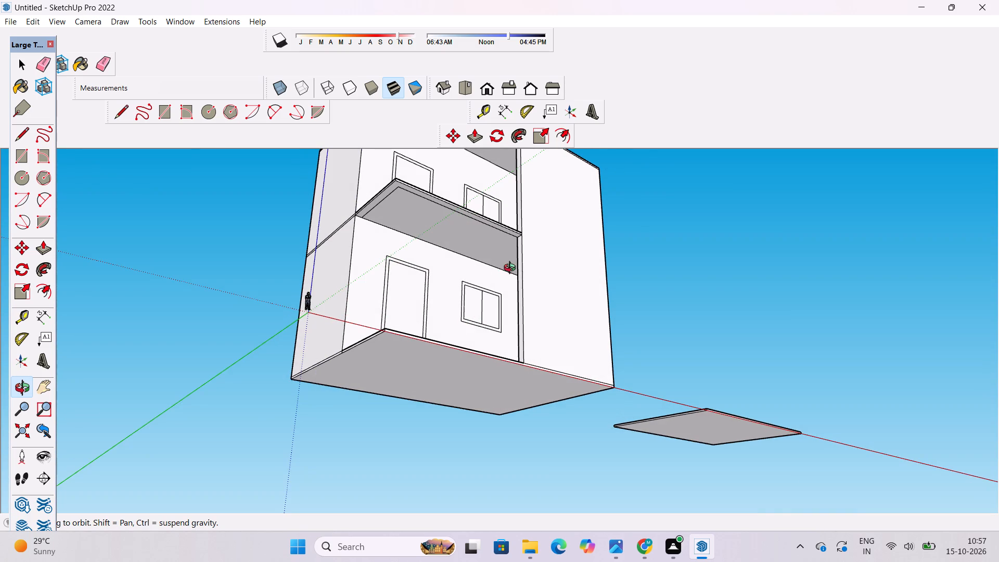
scroll(512, 269, "up", 3)
left_click_drag(558, 271, 452, 385)
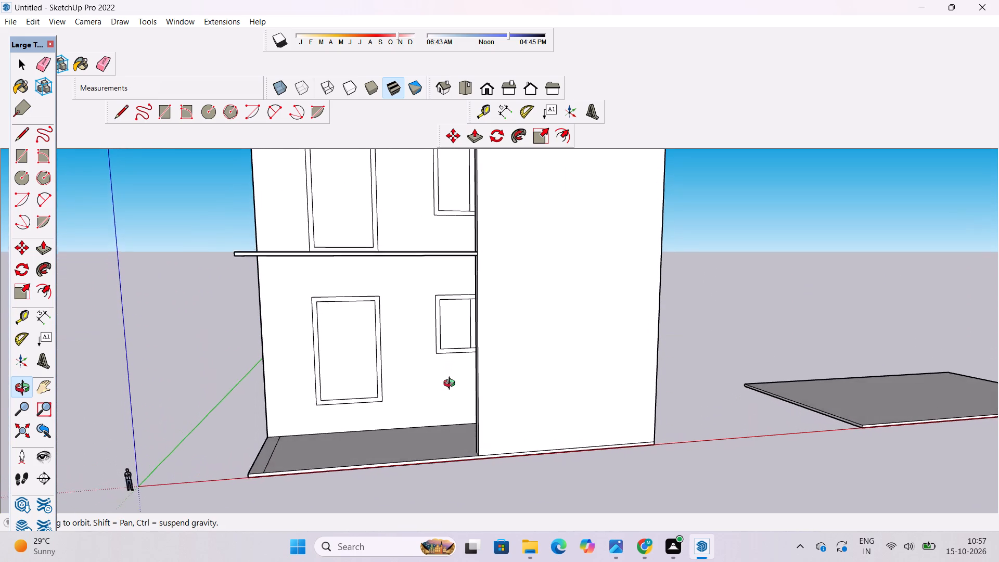
left_click_drag(452, 385, 453, 391)
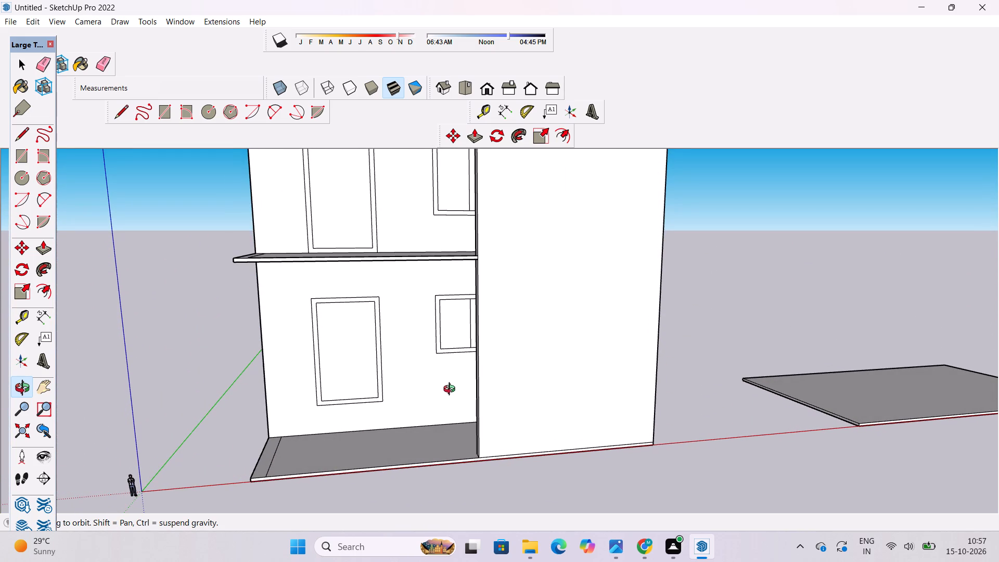
left_click_drag(445, 388, 438, 285)
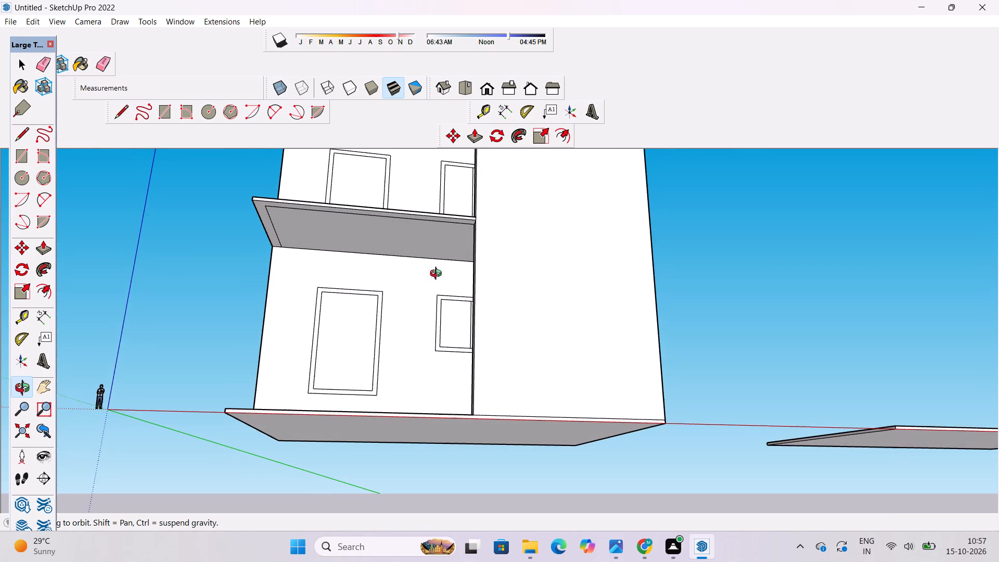
scroll(403, 293, "down", 3)
left_click_drag(420, 273, 393, 425)
left_click_drag(389, 427, 430, 356, "shift")
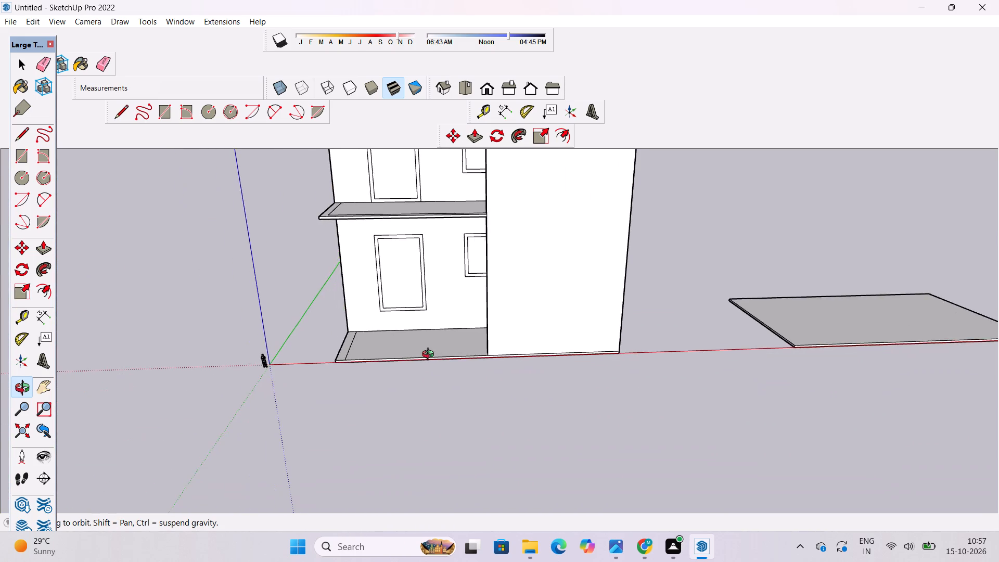
left_click_drag(431, 385, 425, 430)
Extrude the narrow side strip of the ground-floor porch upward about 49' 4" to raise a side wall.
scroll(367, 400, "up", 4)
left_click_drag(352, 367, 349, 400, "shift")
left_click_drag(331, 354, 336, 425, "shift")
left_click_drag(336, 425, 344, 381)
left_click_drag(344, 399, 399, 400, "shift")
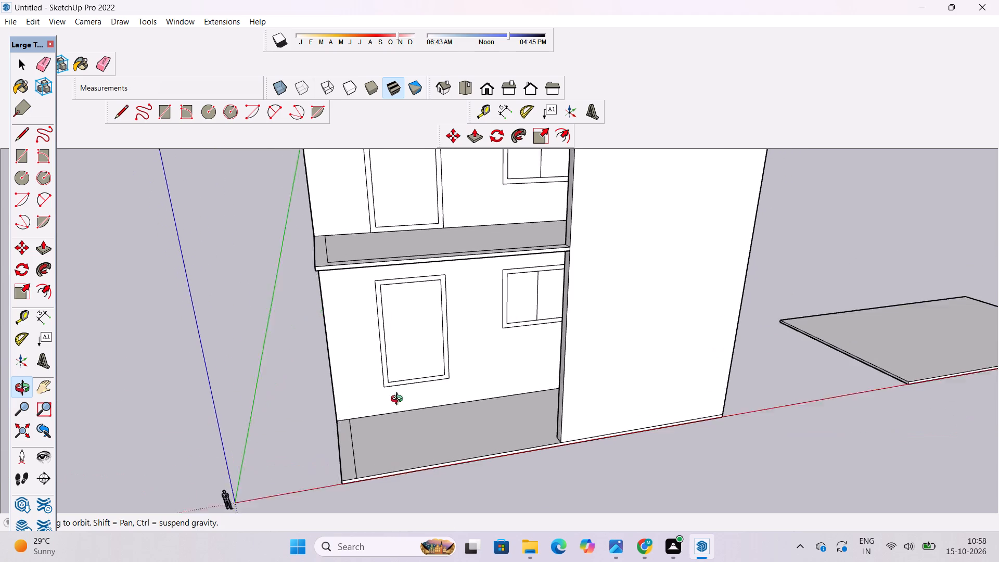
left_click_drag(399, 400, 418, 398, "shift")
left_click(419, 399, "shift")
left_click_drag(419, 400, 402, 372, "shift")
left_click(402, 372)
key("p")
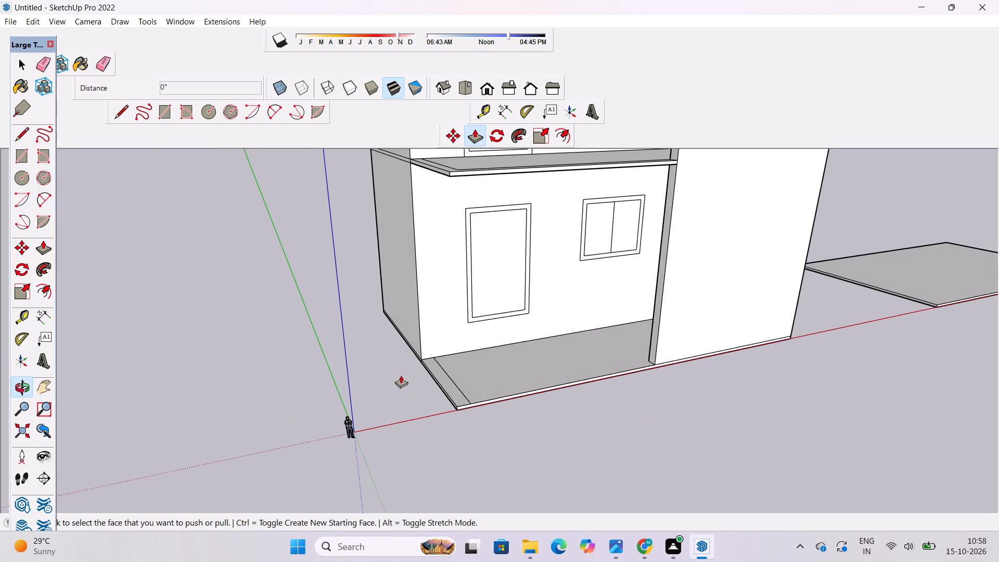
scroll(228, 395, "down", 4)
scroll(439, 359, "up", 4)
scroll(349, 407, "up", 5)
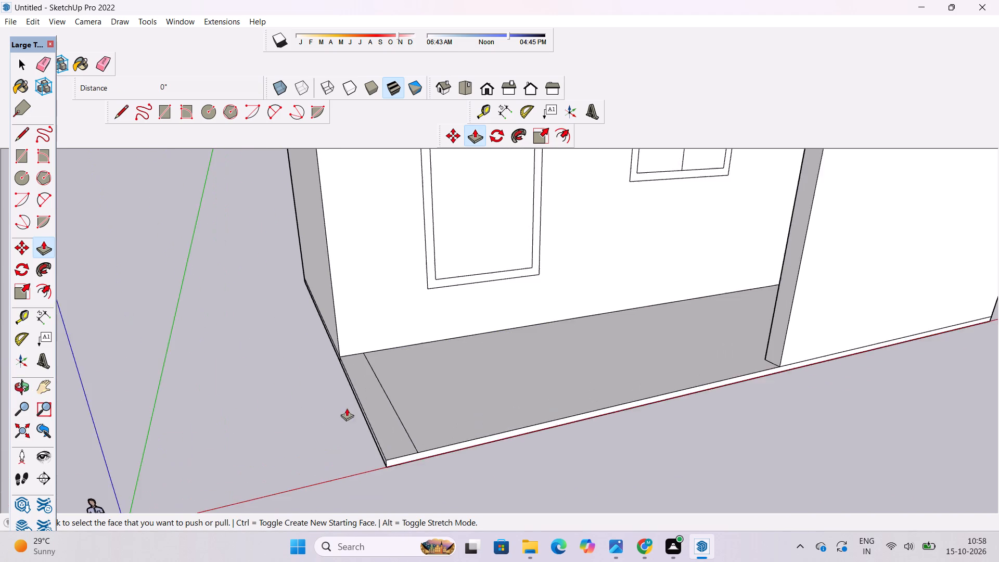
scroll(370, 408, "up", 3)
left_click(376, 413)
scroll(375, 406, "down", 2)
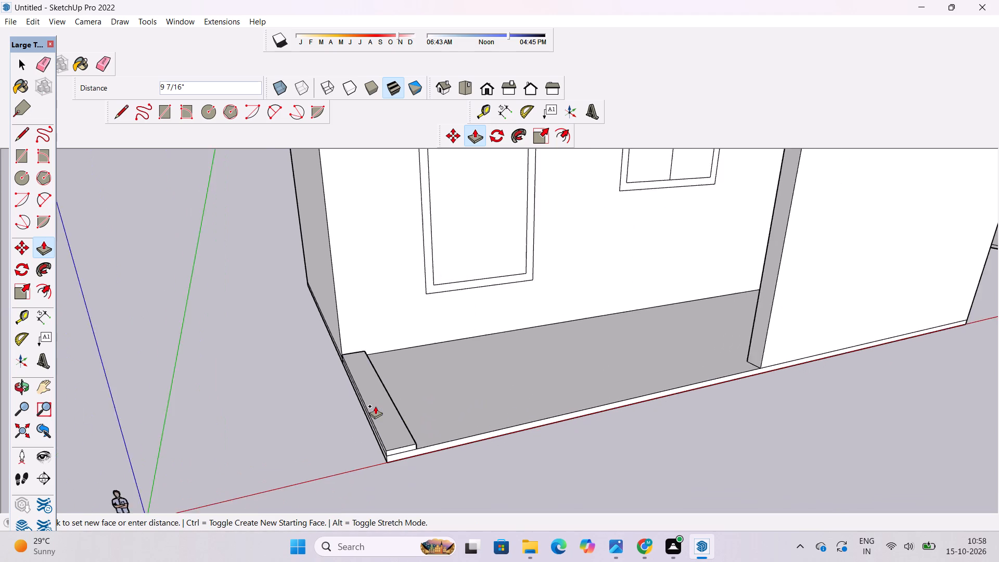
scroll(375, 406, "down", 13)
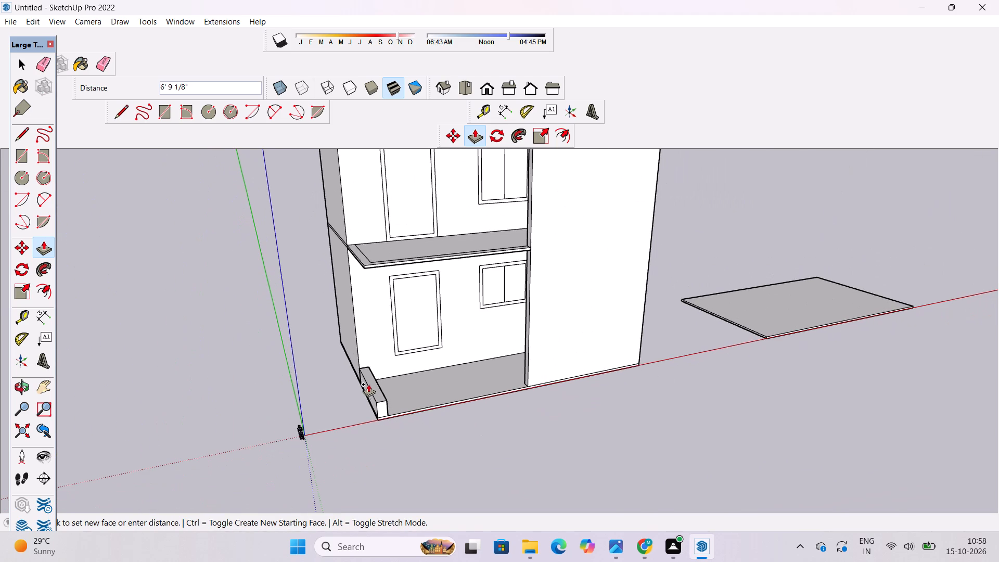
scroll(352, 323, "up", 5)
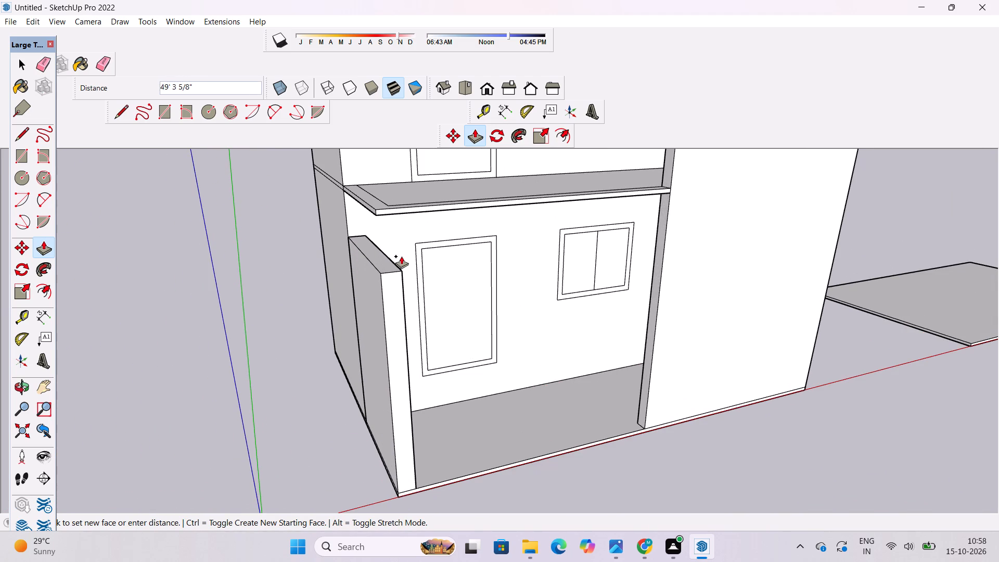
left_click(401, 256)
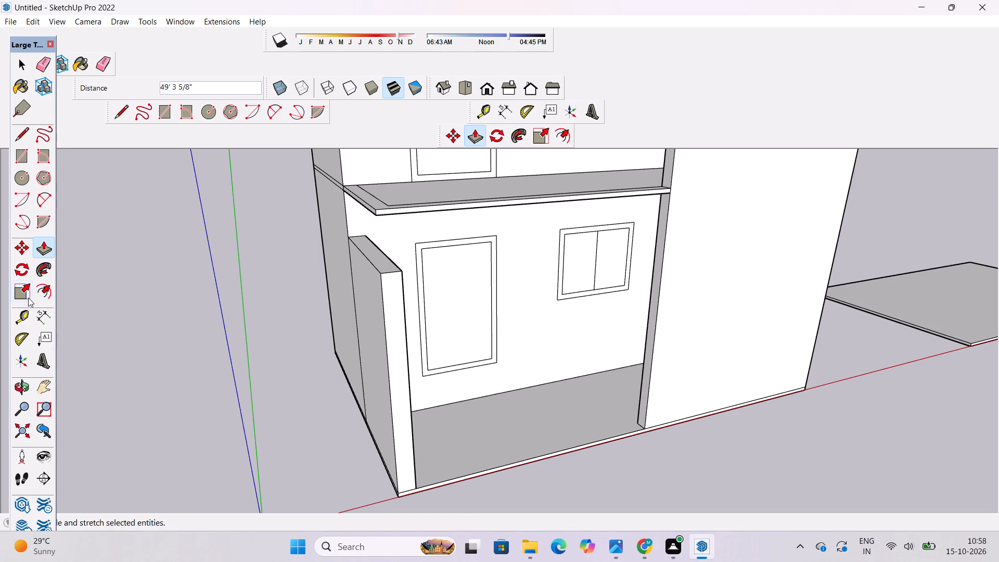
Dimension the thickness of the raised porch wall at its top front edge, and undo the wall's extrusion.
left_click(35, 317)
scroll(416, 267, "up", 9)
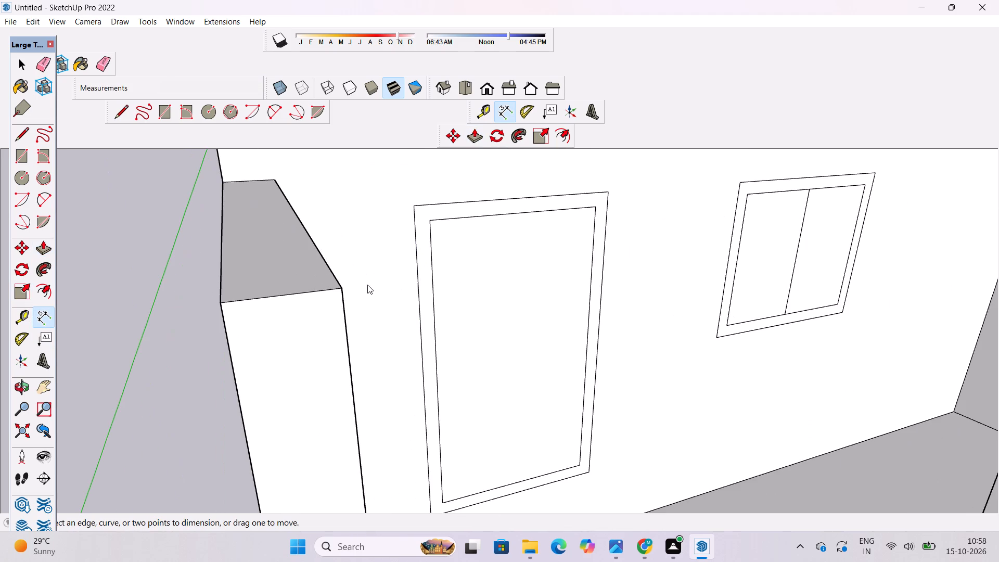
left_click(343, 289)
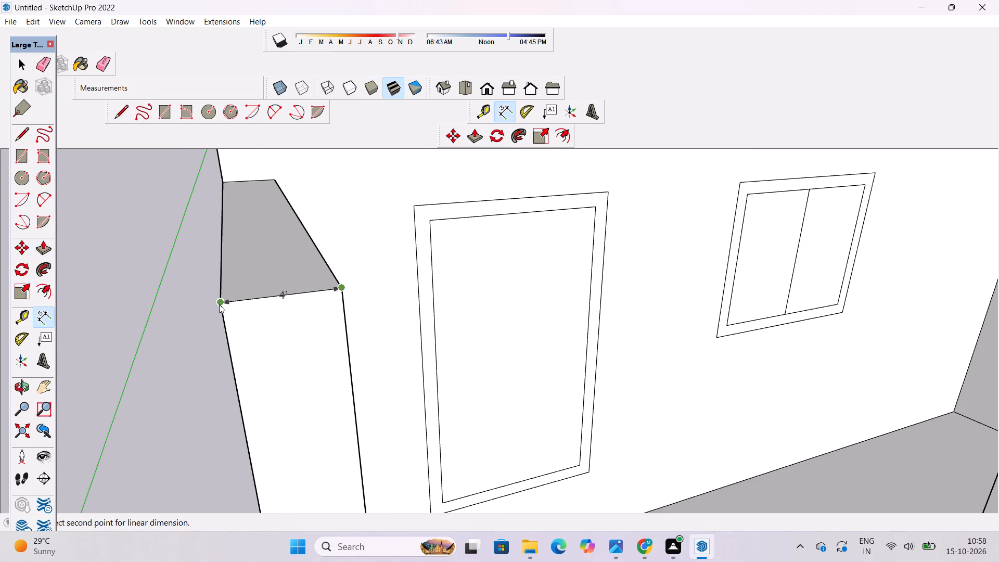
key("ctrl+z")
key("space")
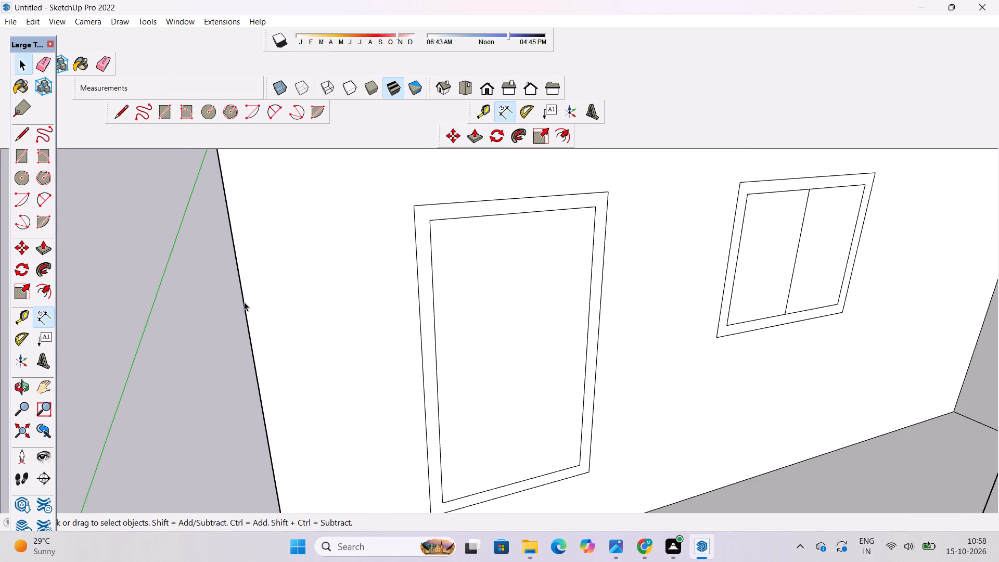
Erase the line that divides the side strip from the rest of the ground-floor porch floor.
key("o")
scroll(469, 298, "down", 6)
left_click_drag(476, 318, 475, 357)
left_click_drag(463, 361, 463, 310, "shift")
scroll(466, 330, "down", 4)
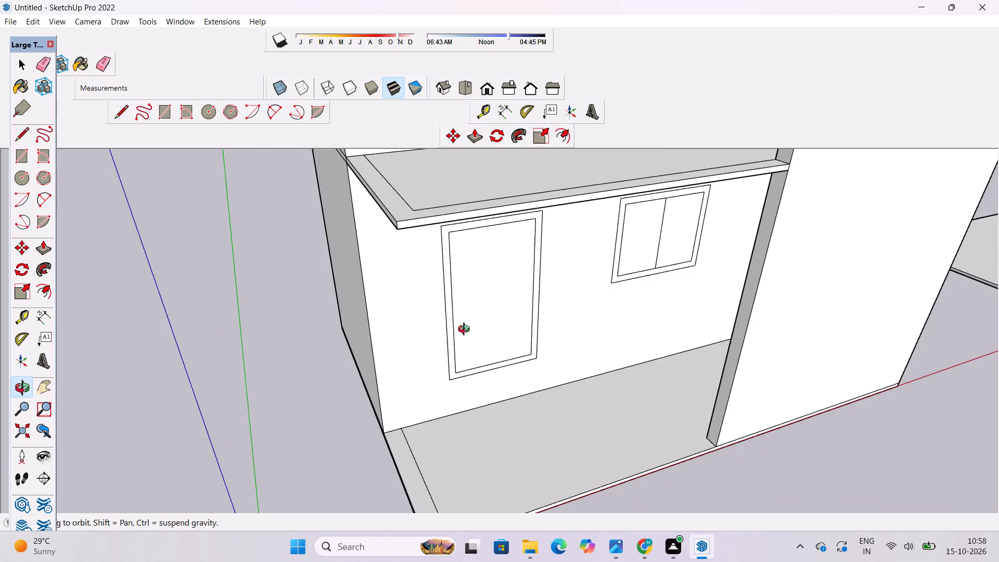
scroll(466, 330, "down", 2)
left_click_drag(472, 424, 472, 349, "shift")
left_click_drag(472, 371, 466, 407)
scroll(463, 391, "up", 4)
key("e")
left_click_drag(450, 348, 443, 359)
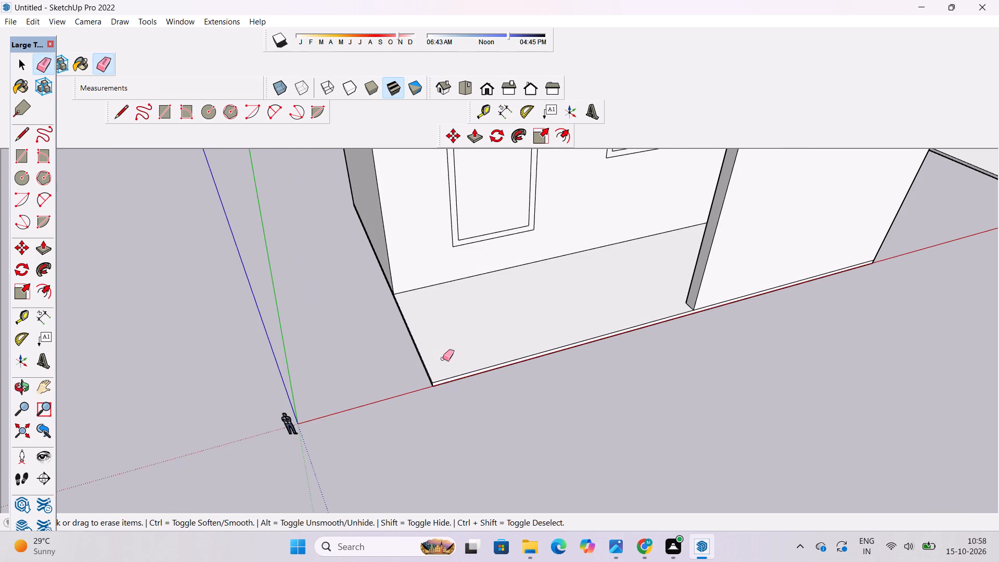
Place a guide 3' inward from the open side edge of the ground-floor porch floor.
key("space")
type("t")
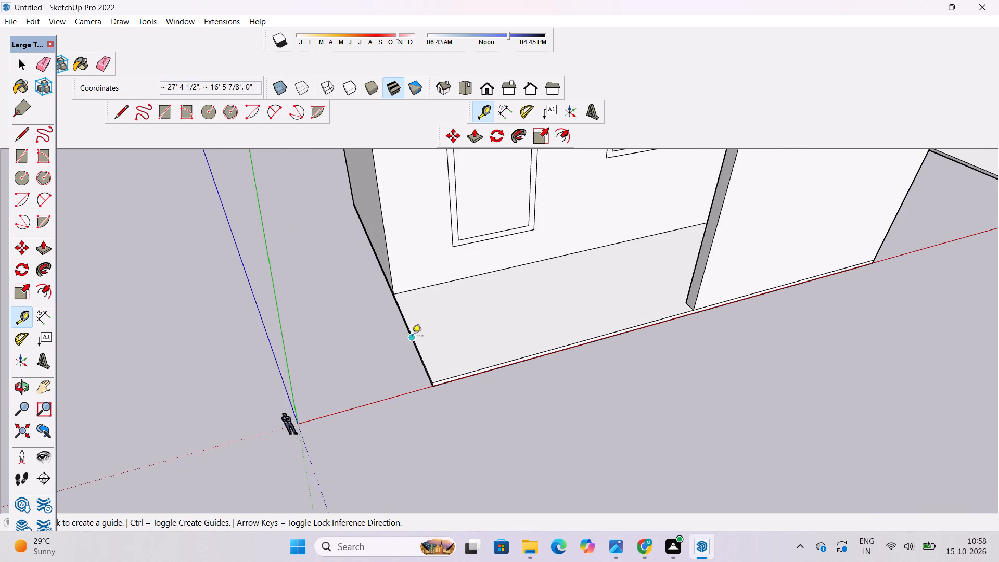
left_click(412, 337)
key("space")
type("t")
scroll(437, 345, "up", 5)
left_click(411, 366)
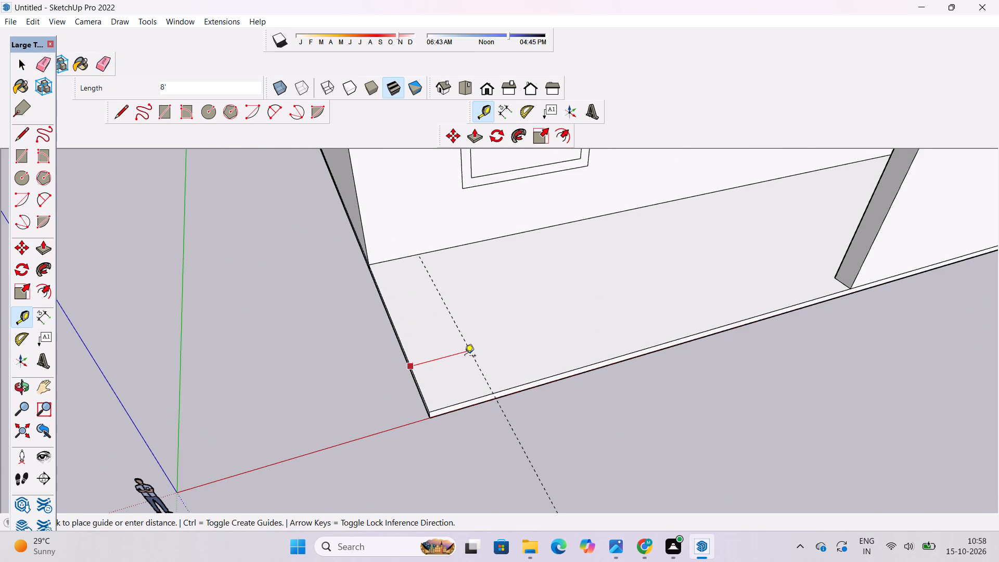
type("3'")
key("Return")
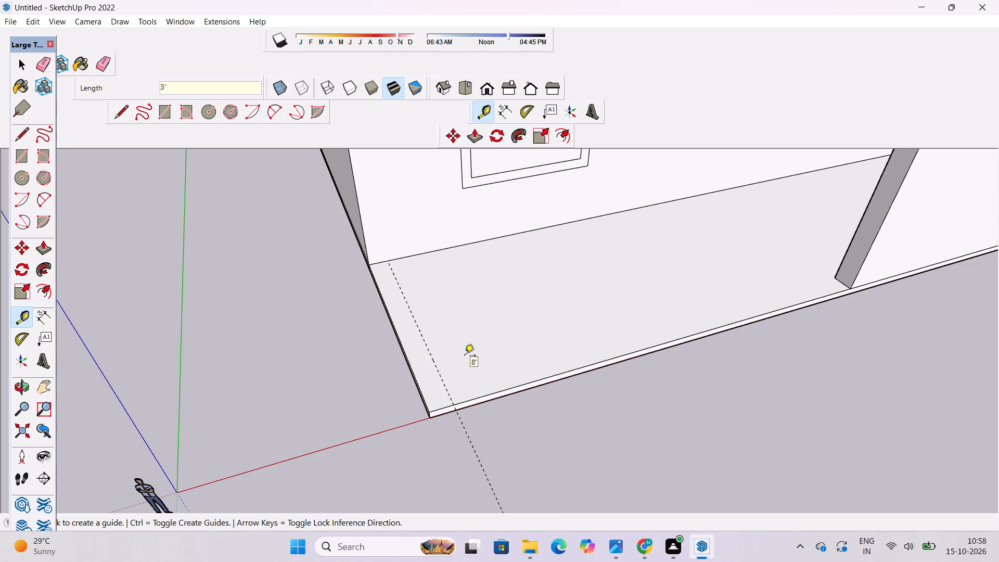
Draw an edge about 33' long along the guide on the porch floor, from the house wall to the front edge.
key("l")
scroll(459, 371, "down", 5)
scroll(423, 304, "up", 4)
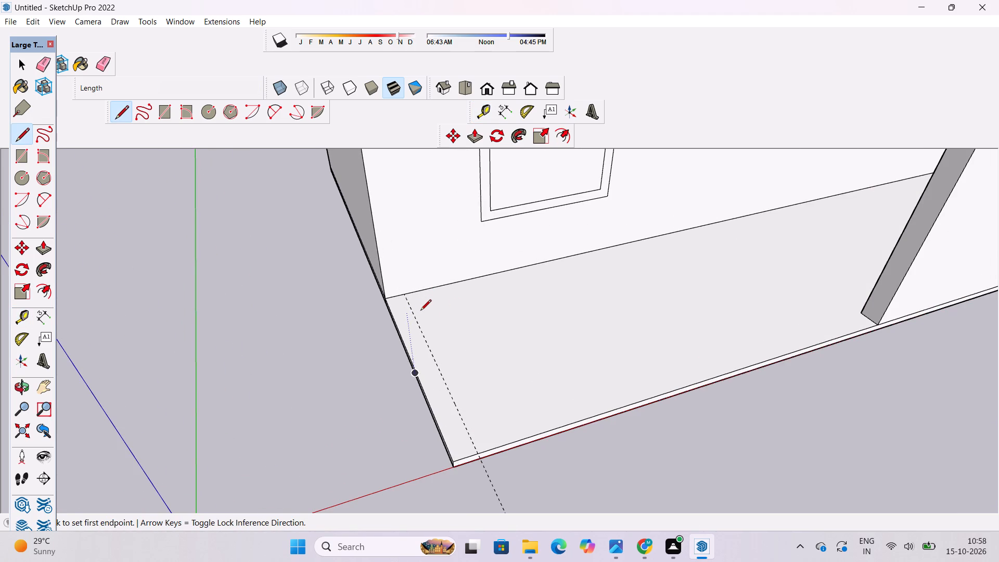
scroll(406, 300, "up", 3)
left_click(404, 292)
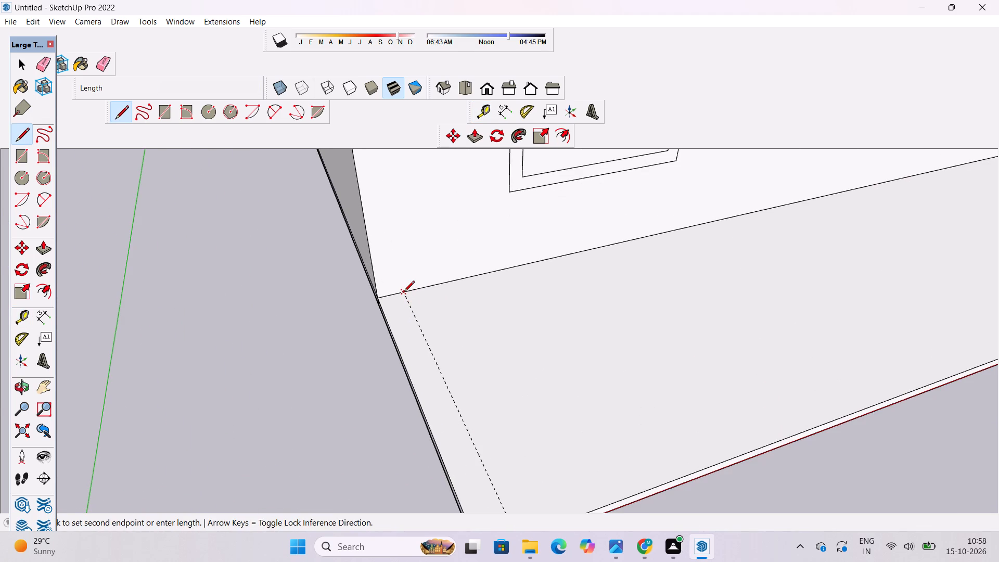
scroll(406, 299, "down", 6)
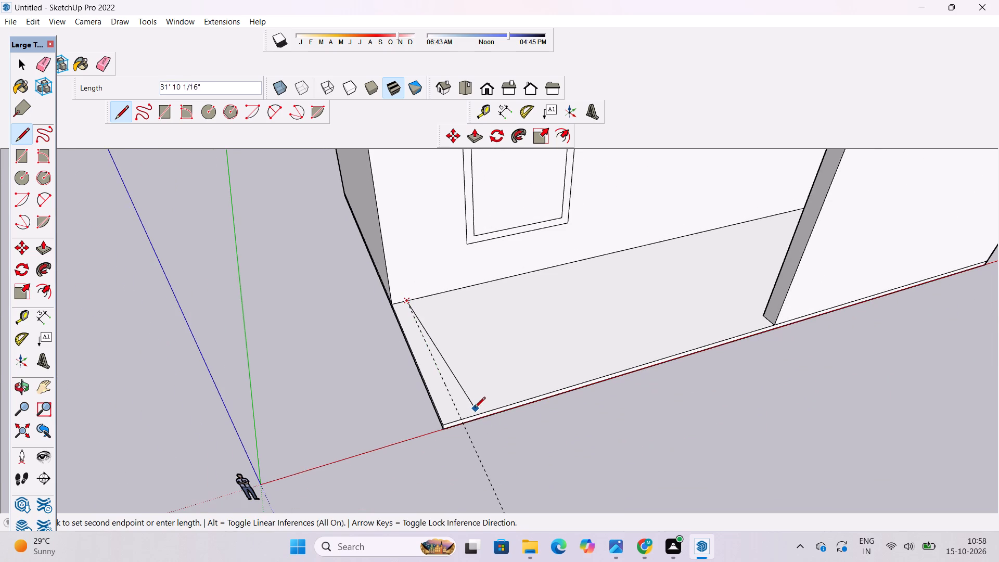
scroll(475, 408, "up", 4)
left_click(457, 424)
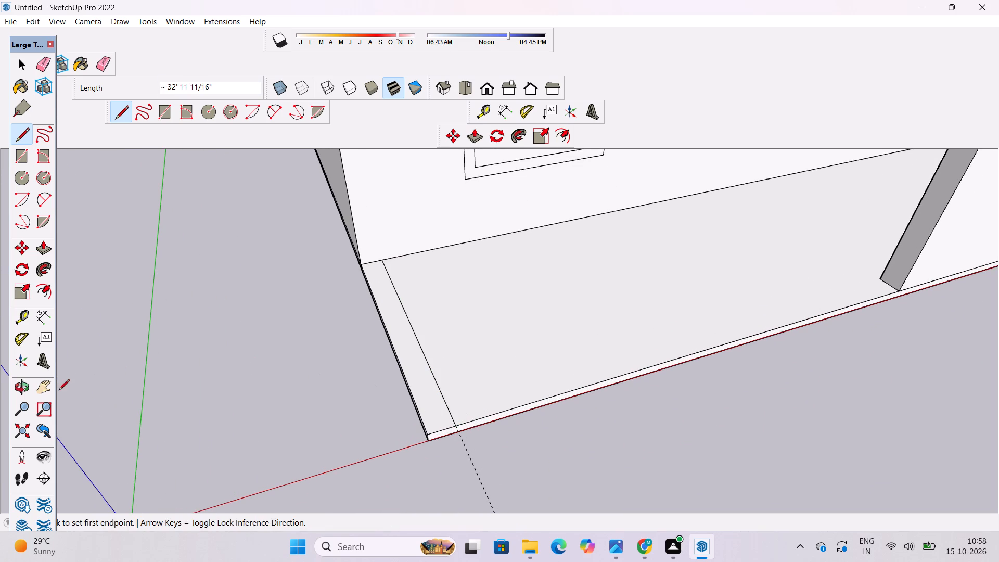
Erase the construction guide on the ground-floor porch.
left_click(23, 390)
scroll(290, 437, "down", 6)
left_click_drag(404, 463, 403, 357)
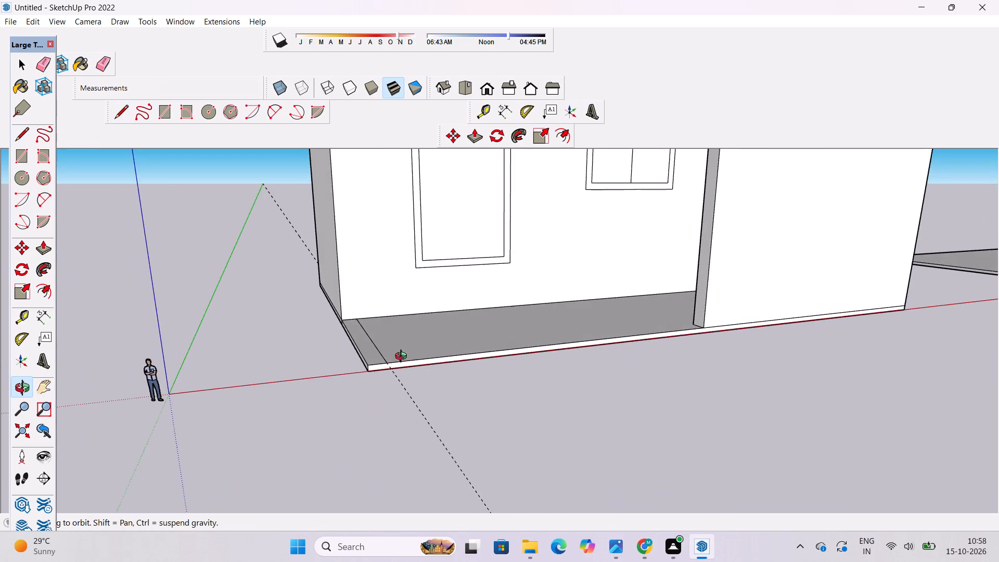
scroll(403, 357, "down", 4)
left_click_drag(427, 358, 430, 405, "shift")
left_click_drag(459, 399, 489, 375)
left_click_drag(451, 395, 506, 423)
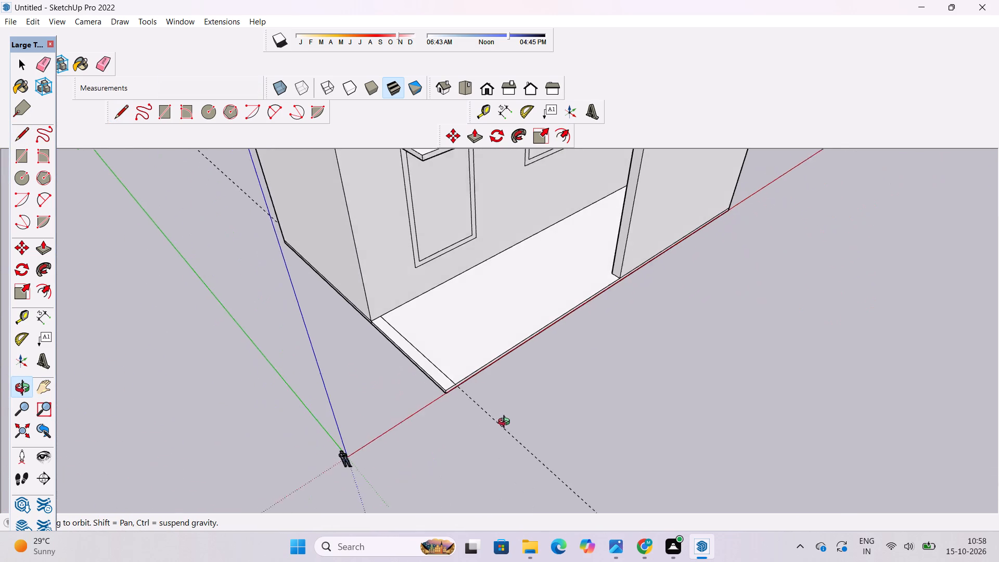
left_click_drag(506, 423, 508, 424)
key("e")
left_click_drag(524, 411, 491, 435)
key("space")
Examine the balcony slab's underside border and the porch floor strip from above, below and the front.
key("o")
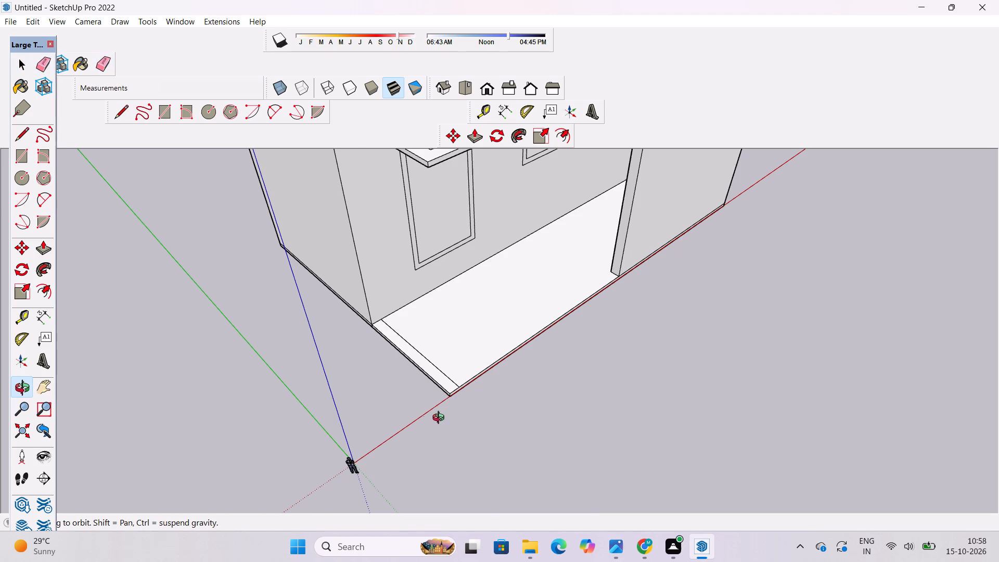
scroll(389, 393, "down", 3)
left_click_drag(415, 385, 365, 421, "shift")
left_click_drag(416, 397, 298, 233)
left_click_drag(312, 247, 319, 288)
left_click_drag(347, 237, 340, 213)
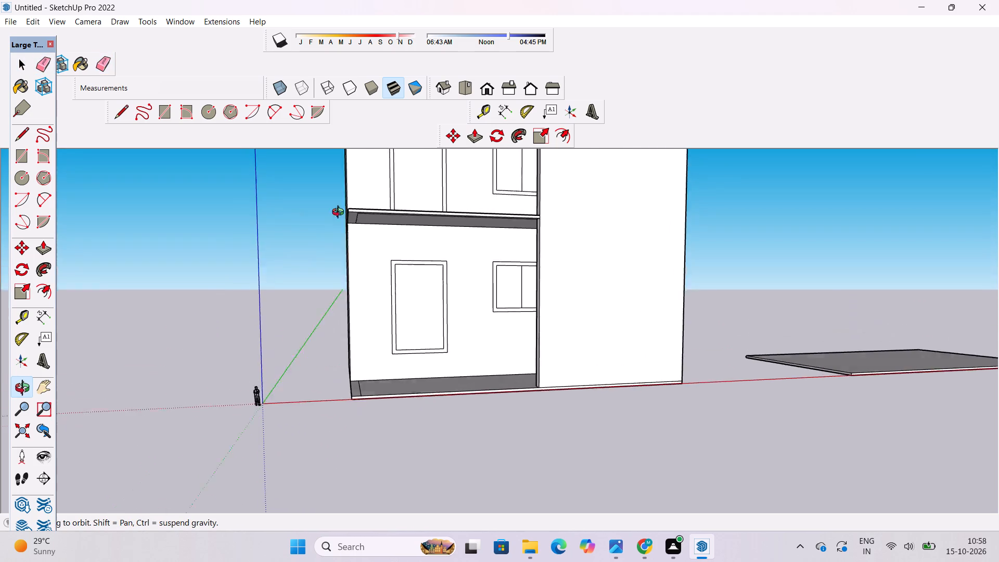
left_click_drag(340, 213, 276, 173)
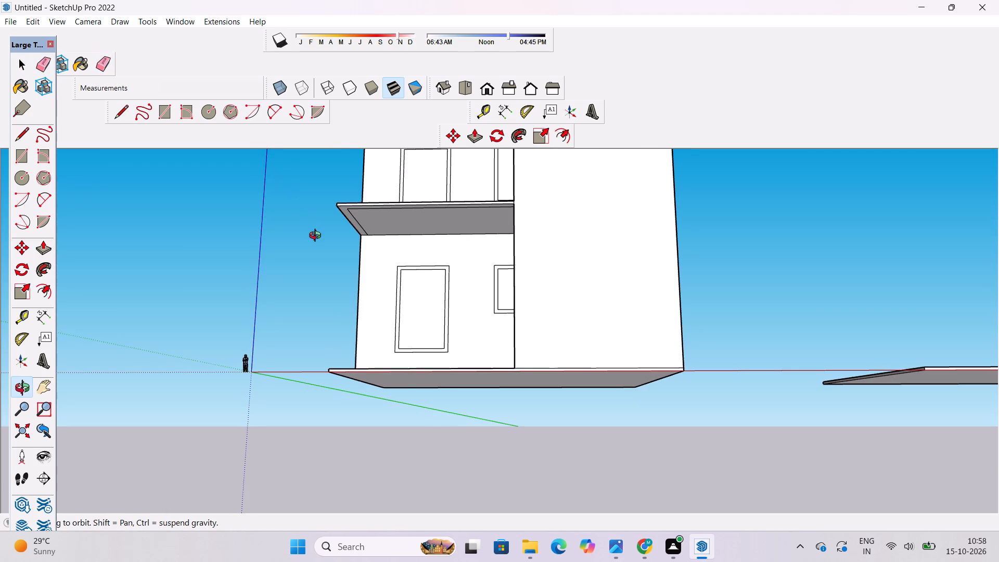
scroll(317, 237, "down", 1)
left_click_drag(322, 254, 340, 306)
scroll(340, 258, "up", 2)
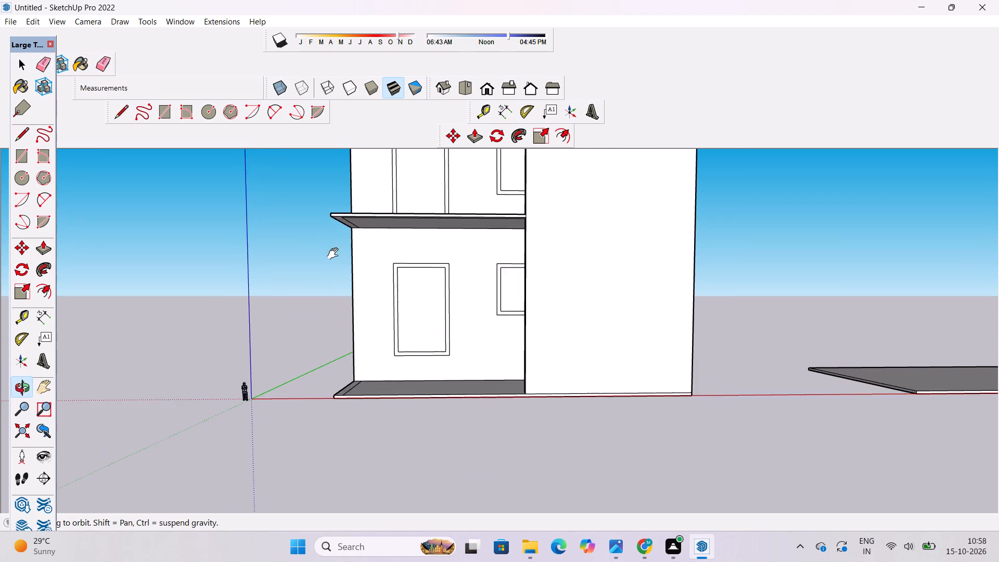
left_click_drag(334, 253, 334, 264, "shift")
left_click_drag(340, 278, 416, 362)
scroll(431, 320, "up", 4)
left_click_drag(431, 318, 434, 347, "shift")
left_click_drag(431, 340, 415, 275)
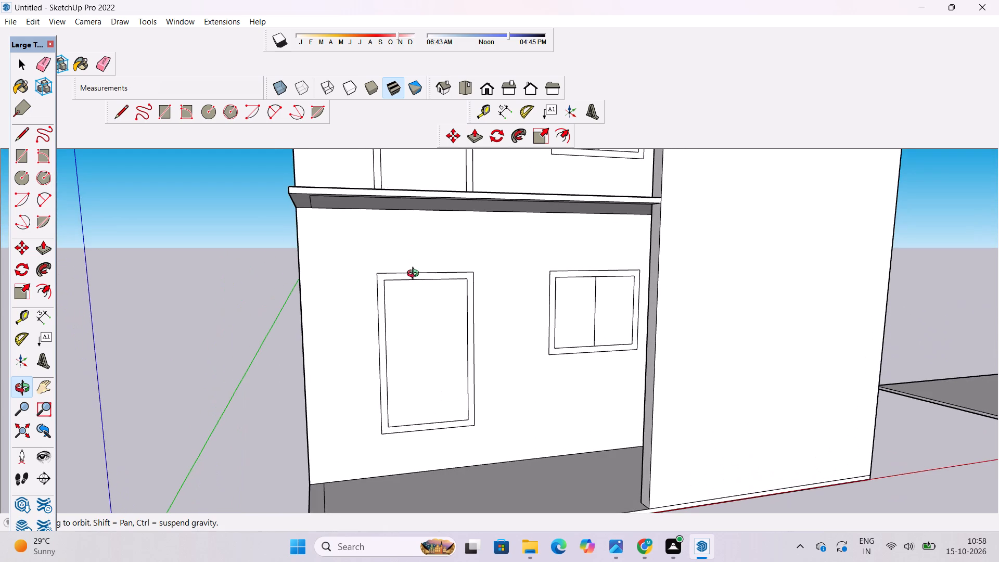
Extrude the border strip on the balcony slab's underside 8' downward to form a beam.
key("p")
scroll(361, 264, "down", 5)
scroll(419, 221, "up", 11)
scroll(391, 254, "down", 7)
scroll(385, 309, "up", 6)
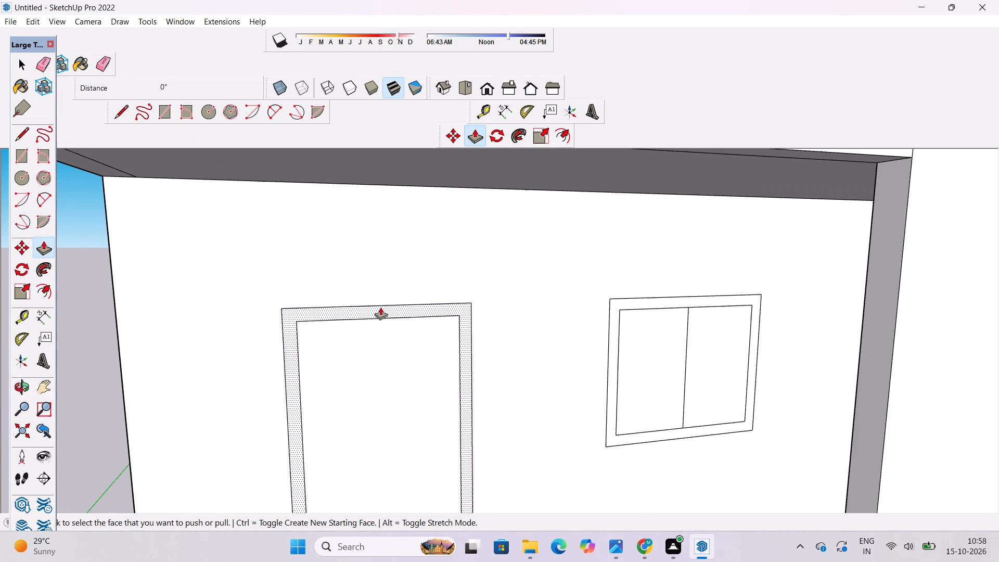
scroll(341, 275, "down", 2)
scroll(172, 257, "down", 3)
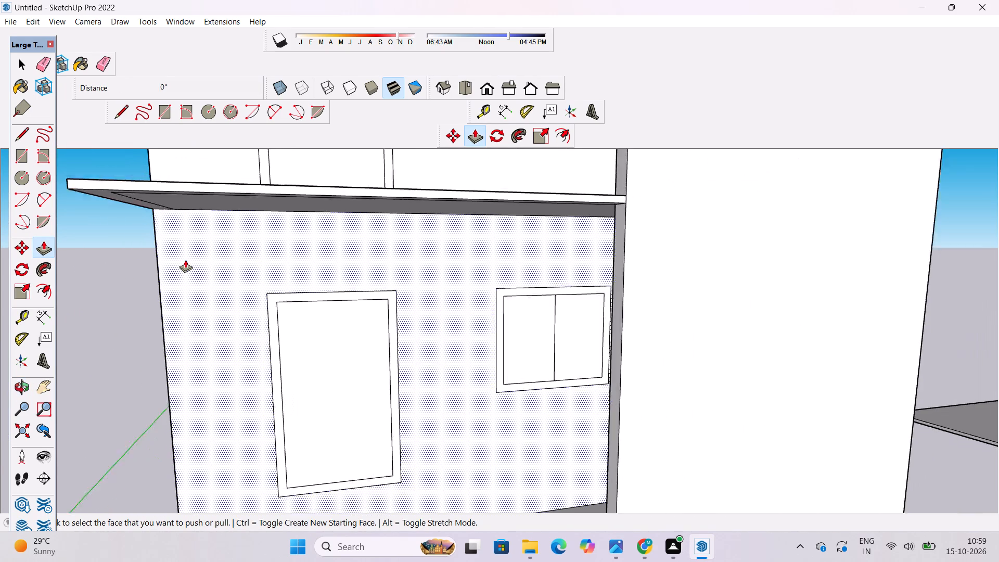
scroll(185, 260, "down", 2)
scroll(90, 207, "up", 5)
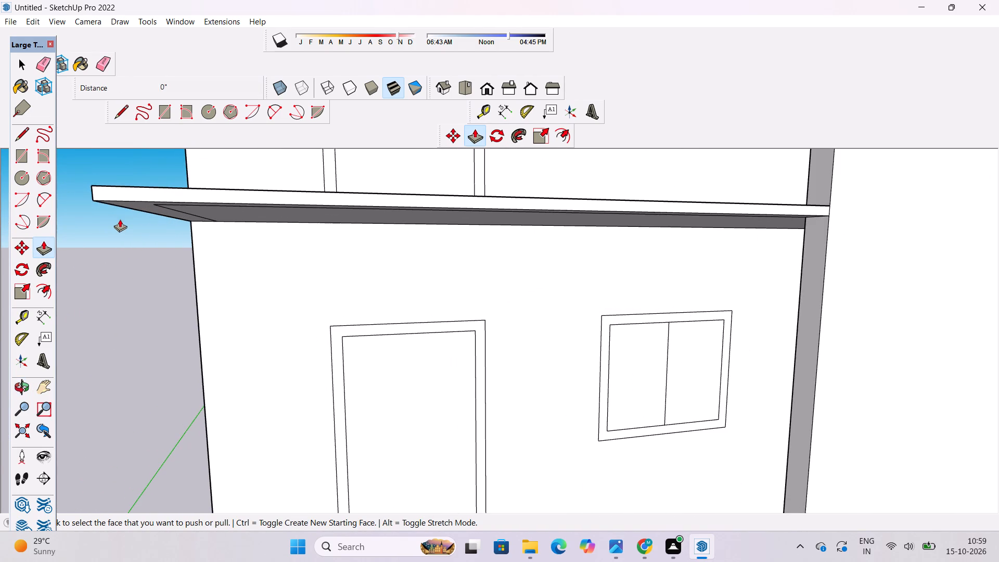
scroll(124, 208, "down", 3)
scroll(124, 208, "up", 4)
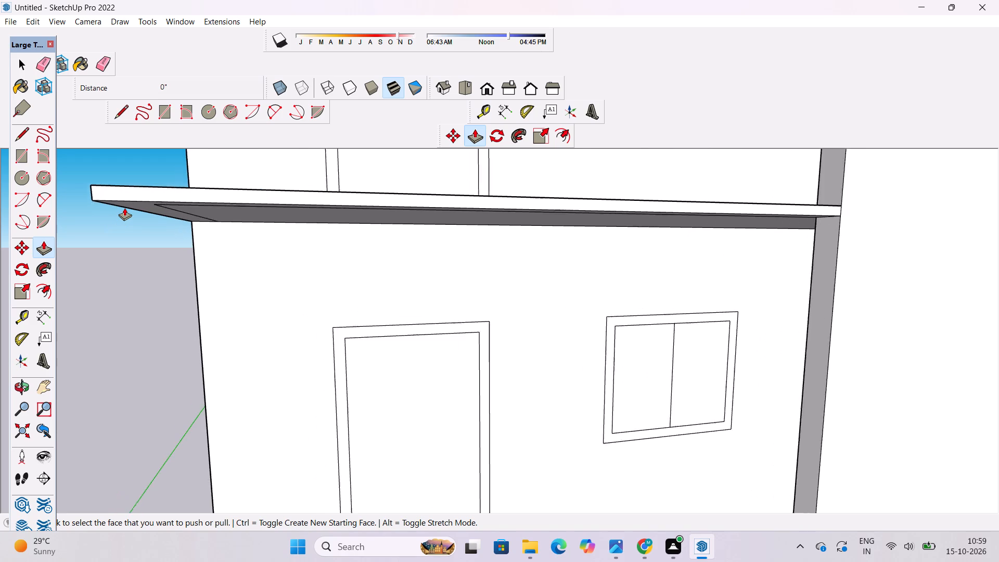
left_click(145, 206)
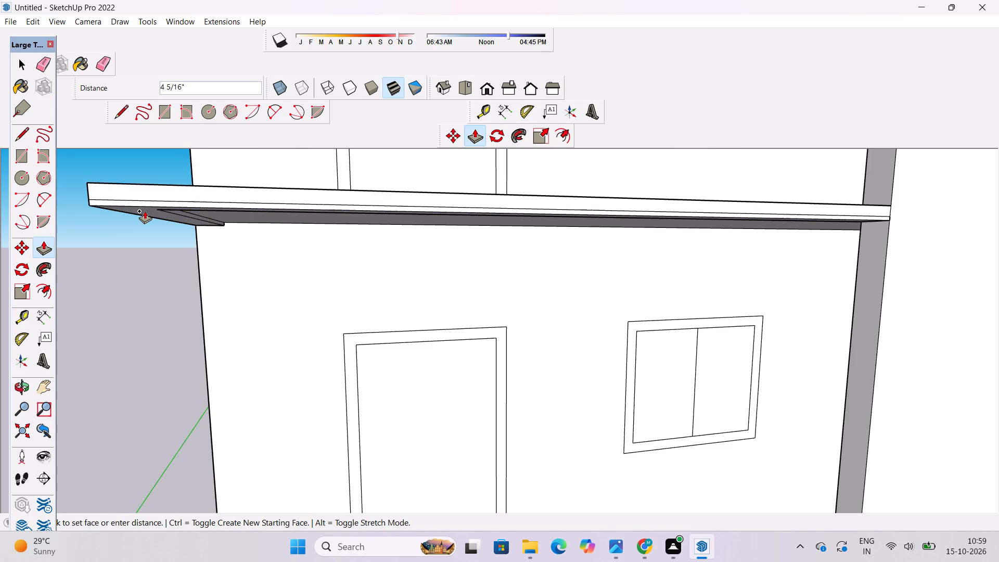
scroll(145, 211, "down", 5)
key("o")
scroll(251, 142, "down", 5)
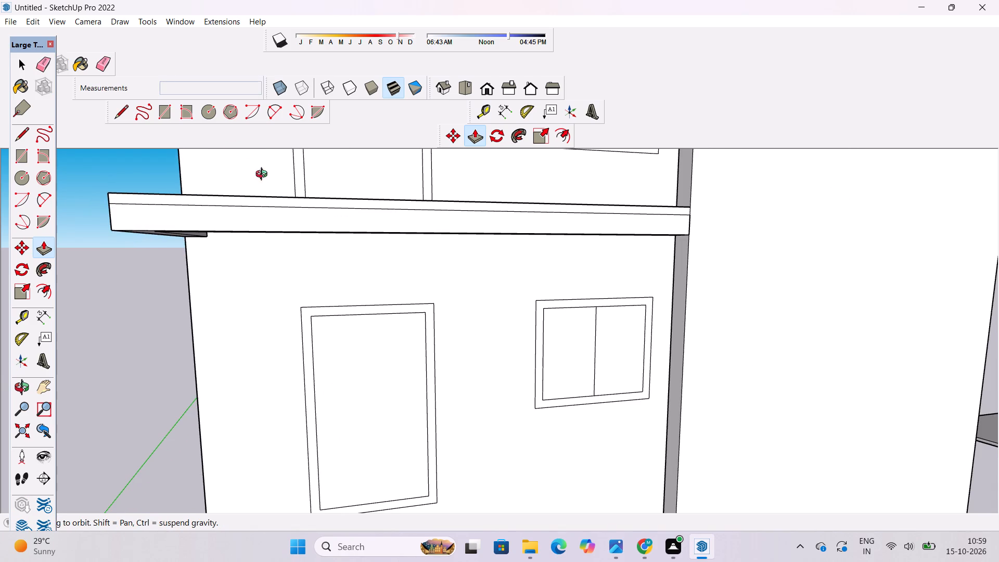
left_click_drag(269, 199, 283, 280)
left_click_drag(285, 287, 292, 245, "shift")
left_click_drag(296, 258, 304, 259)
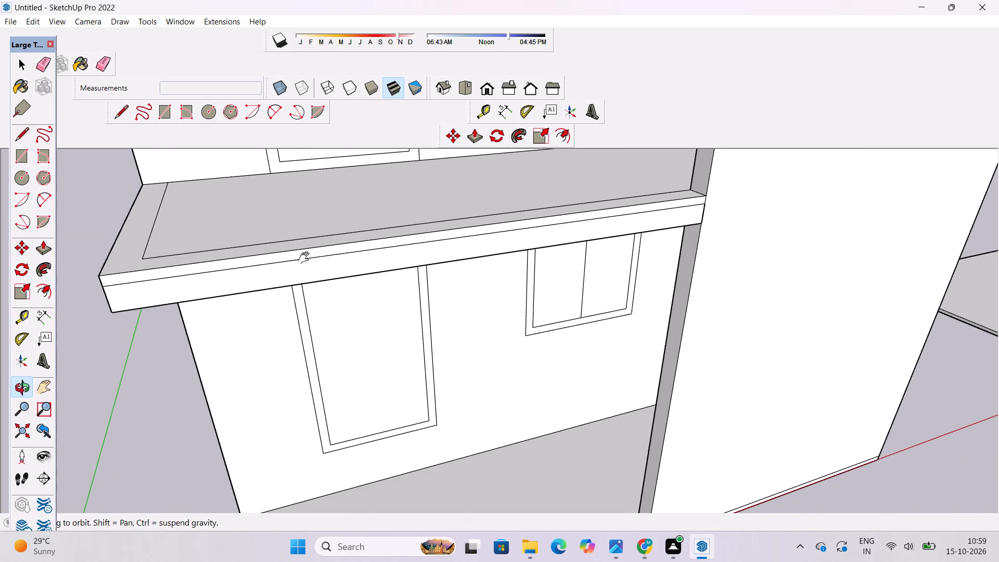
left_click(307, 266, "shift")
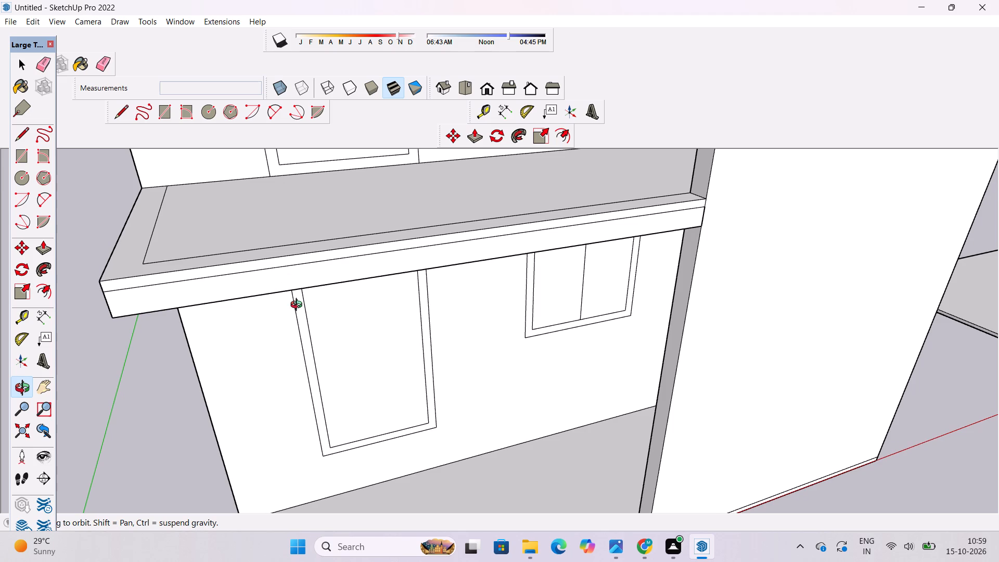
scroll(293, 320, "down", 6)
left_click_drag(301, 373, 293, 172)
left_click_drag(293, 207, 316, 290)
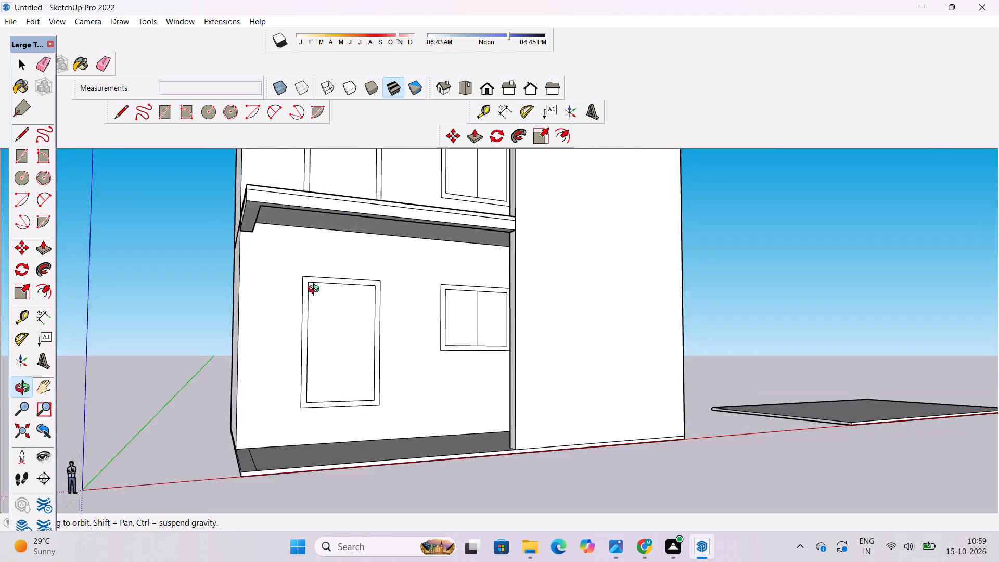
left_click_drag(316, 290, 318, 306)
scroll(315, 289, "up", 3)
left_click_drag(315, 288, 304, 252, "shift")
left_click_drag(306, 257, 368, 290)
scroll(334, 283, "down", 4)
left_click_drag(333, 277, 339, 312, "shift")
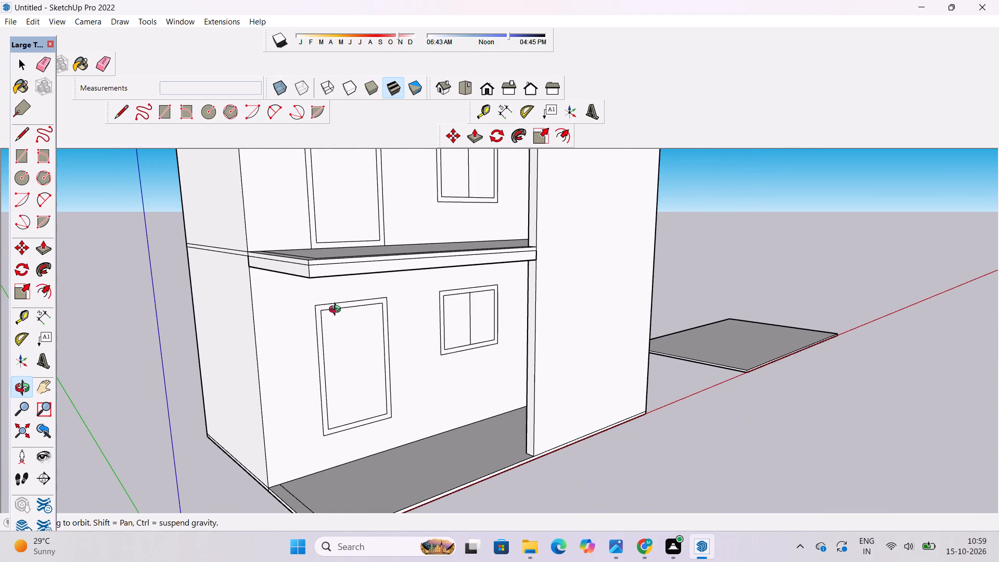
key("p")
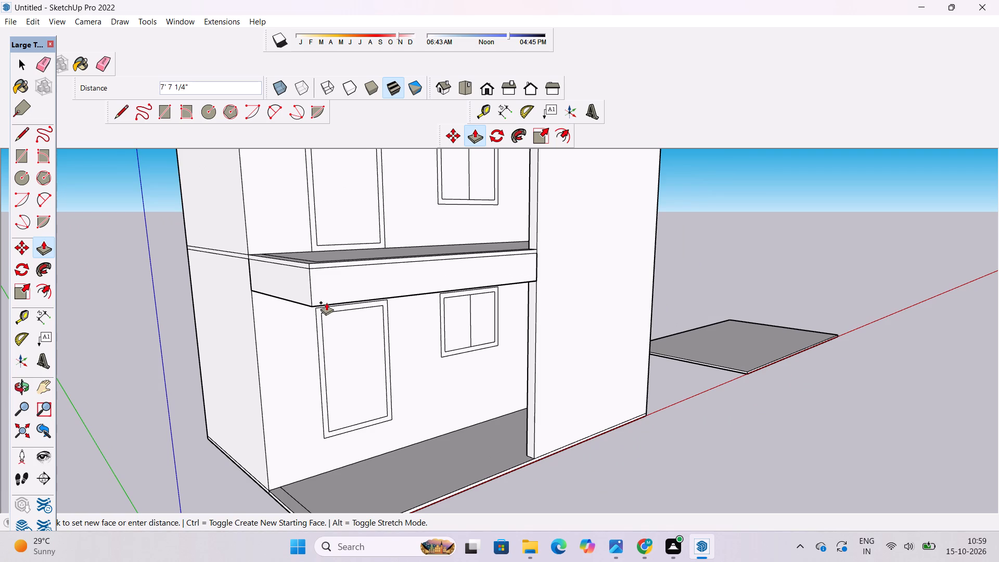
type("8'")
key("Return")
Extrude the side strip of the porch floor 52' upward to meet the underside of the balcony beam.
key("o")
scroll(326, 303, "down", 4)
left_click_drag(427, 363, 329, 349)
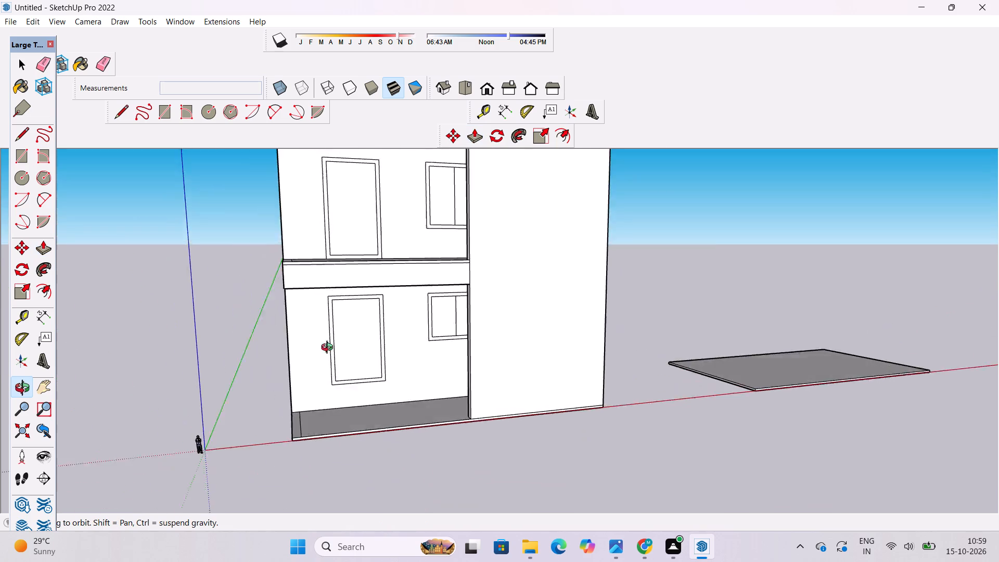
left_click_drag(329, 349, 293, 341)
scroll(327, 347, "up", 1)
left_click_drag(326, 347, 387, 400)
scroll(324, 366, "up", 2)
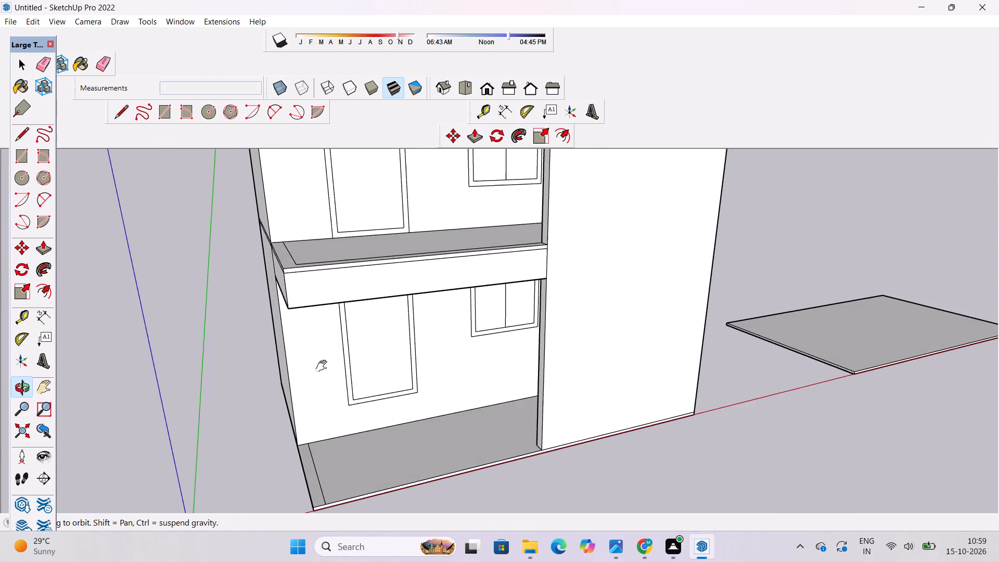
left_click_drag(323, 363, 337, 401, "shift")
left_click_drag(336, 404, 285, 289)
left_click_drag(289, 336, 297, 292, "shift")
left_click_drag(300, 302, 316, 374)
left_click_drag(317, 386, 309, 418, "shift")
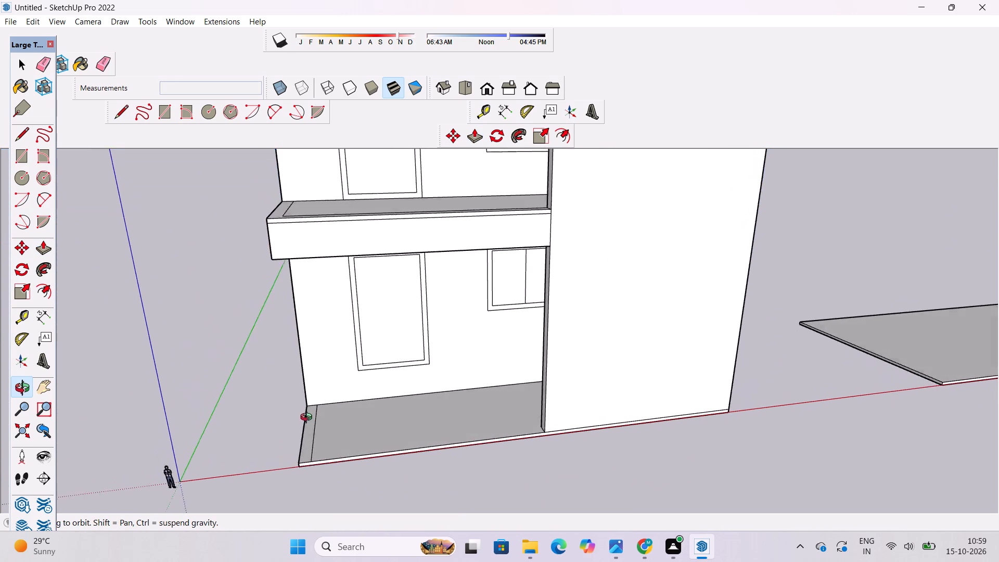
left_click_drag(309, 418, 320, 429, "shift")
key("p")
left_click(317, 444)
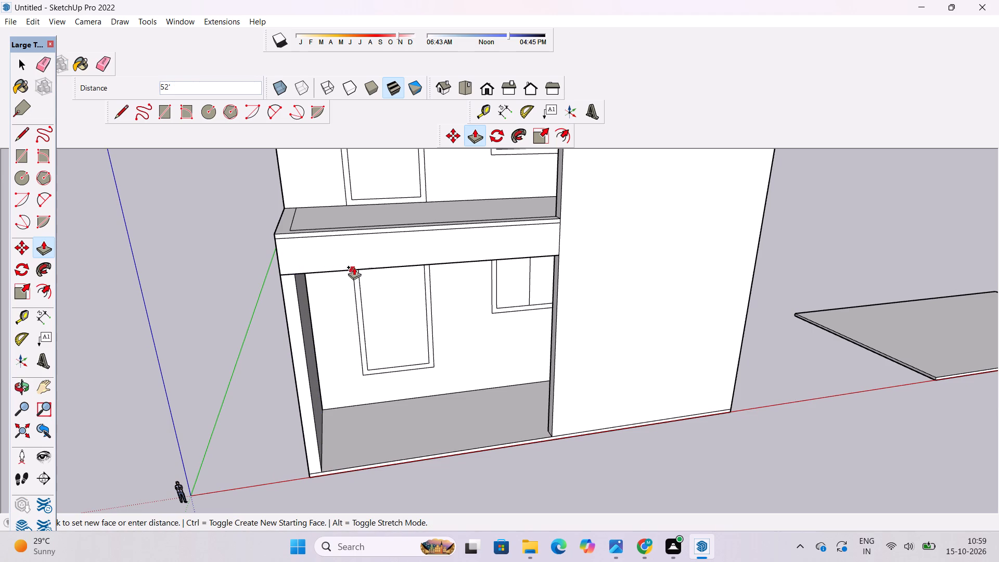
left_click(383, 270)
Examine the porch side wall, the balcony beam and the whole house front from several angles.
key("o")
left_click_drag(382, 331, 380, 286)
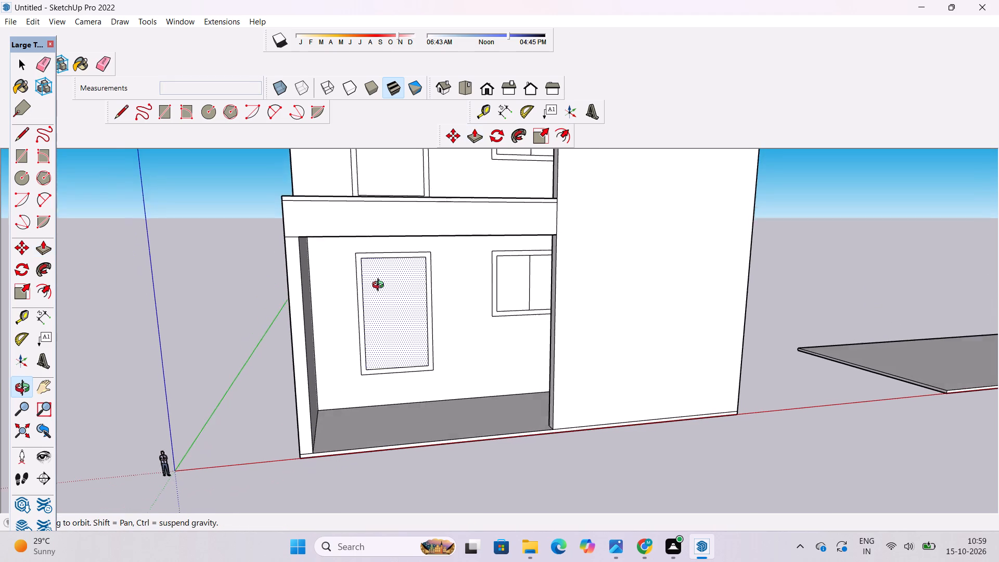
left_click_drag(380, 286, 380, 286)
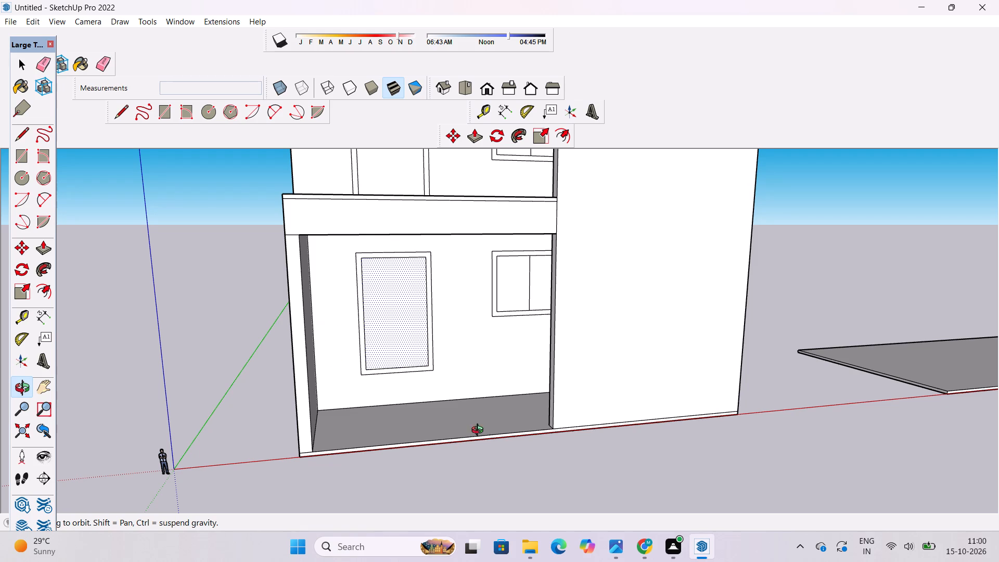
scroll(531, 433, "down", 5)
scroll(462, 465, "up", 3)
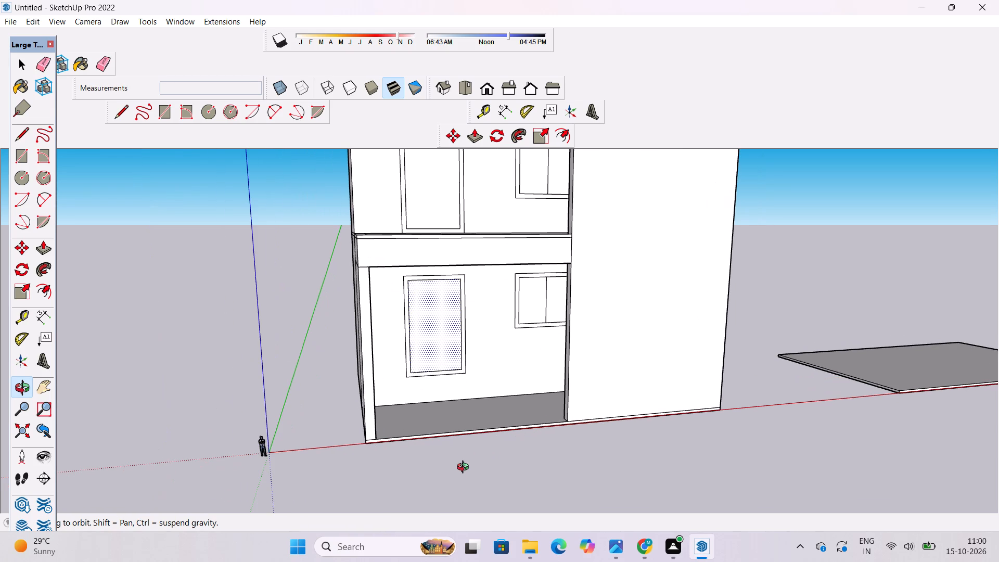
scroll(479, 435, "up", 2)
left_click_drag(493, 416, 489, 464, "shift")
left_click_drag(486, 464, 422, 458)
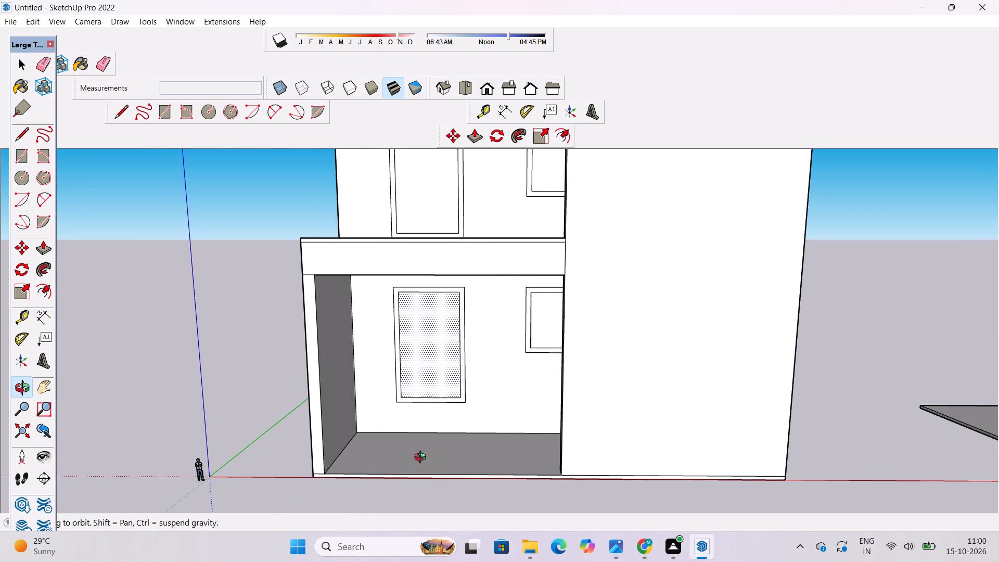
left_click_drag(422, 458, 388, 458)
scroll(388, 458, "up", 1)
scroll(387, 458, "down", 3)
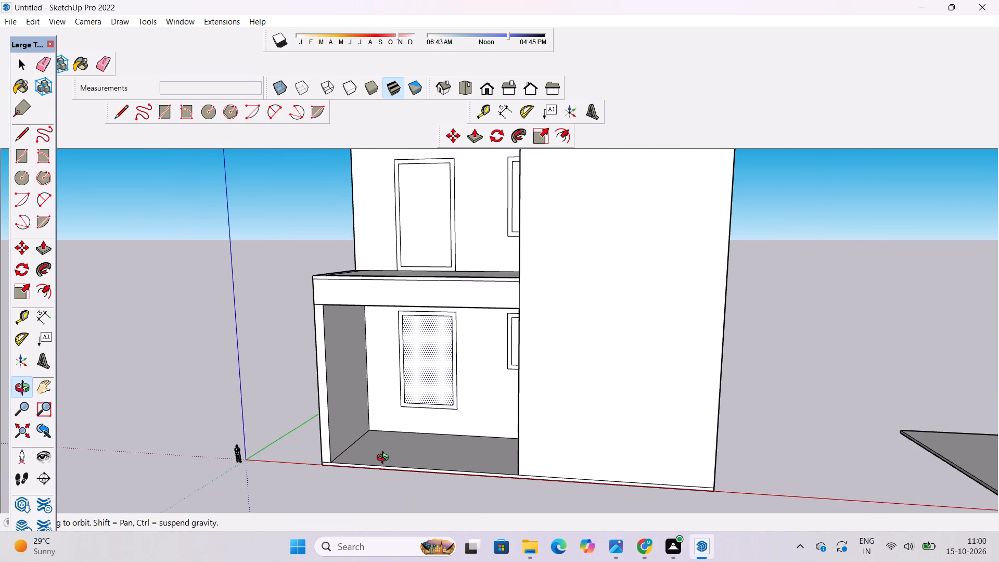
left_click_drag(385, 459, 398, 472)
scroll(433, 435, "up", 4)
scroll(435, 435, "down", 2)
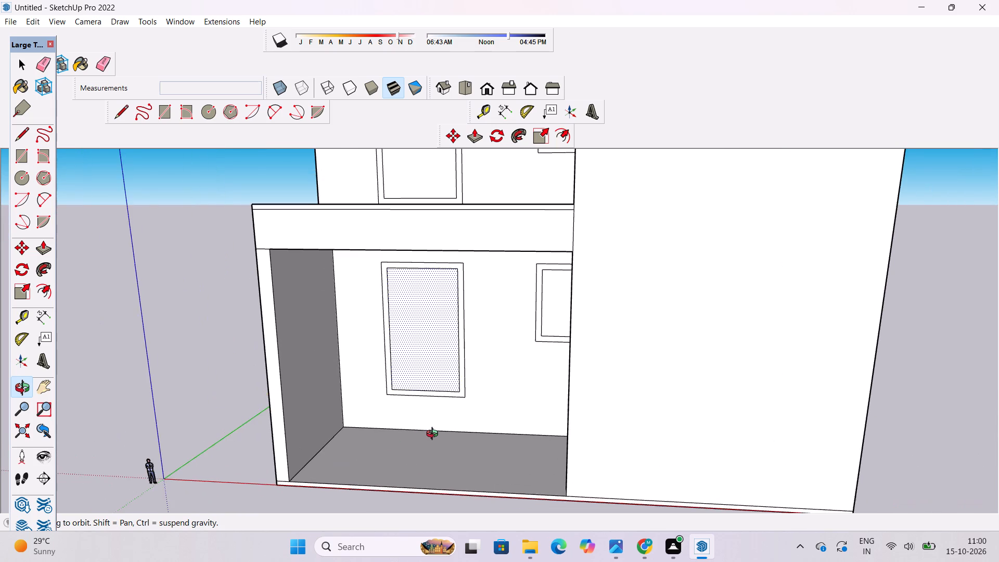
left_click_drag(327, 455, 434, 459)
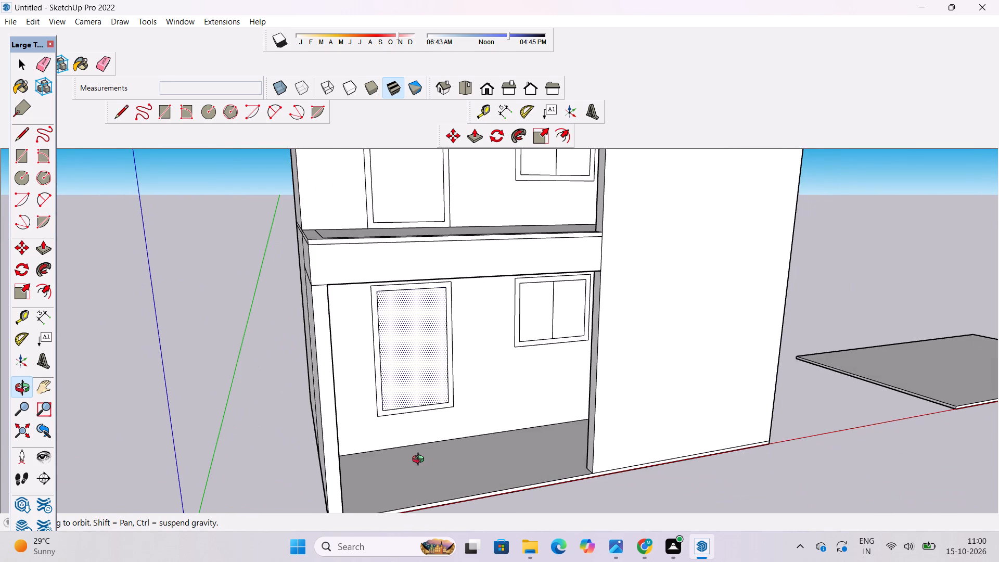
left_click_drag(430, 432, 290, 444)
left_click_drag(317, 439, 494, 516)
left_click_drag(495, 514, 437, 385)
scroll(407, 353, "down", 8)
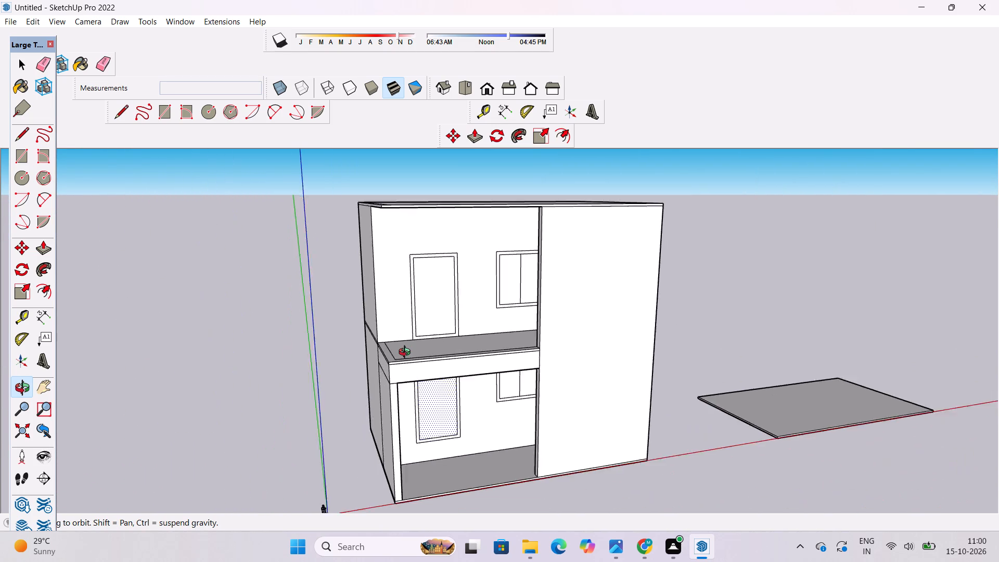
scroll(407, 353, "down", 3)
left_click_drag(442, 434, 378, 316)
scroll(419, 367, "up", 4)
left_click_drag(419, 372, 370, 313, "shift")
left_click_drag(370, 329, 454, 461)
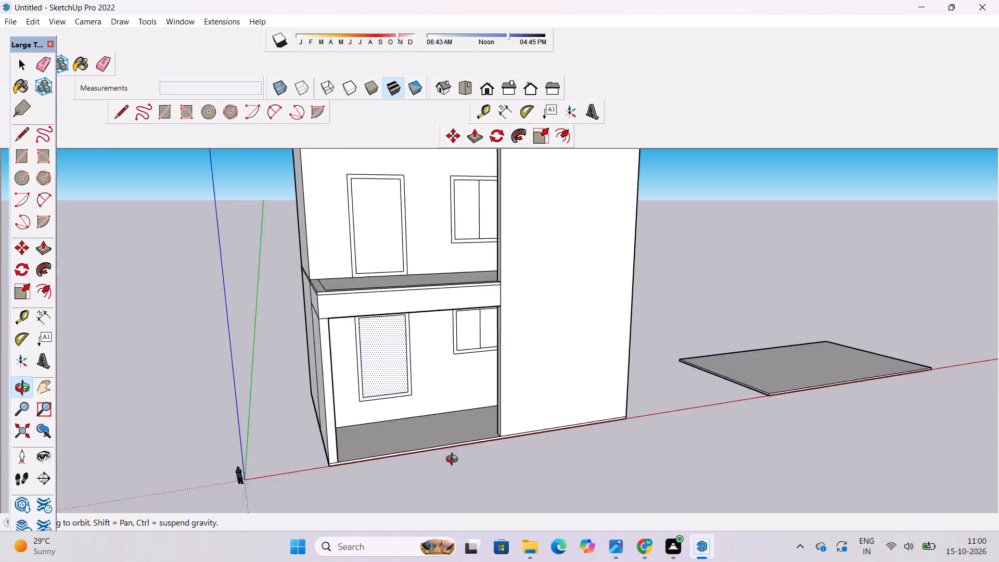
left_click_drag(454, 461, 492, 537)
scroll(509, 444, "up", 4)
left_click_drag(487, 435, 424, 466, "shift")
left_click_drag(422, 454, 432, 366)
left_click_drag(429, 377, 442, 369, "shift")
left_click(442, 369)
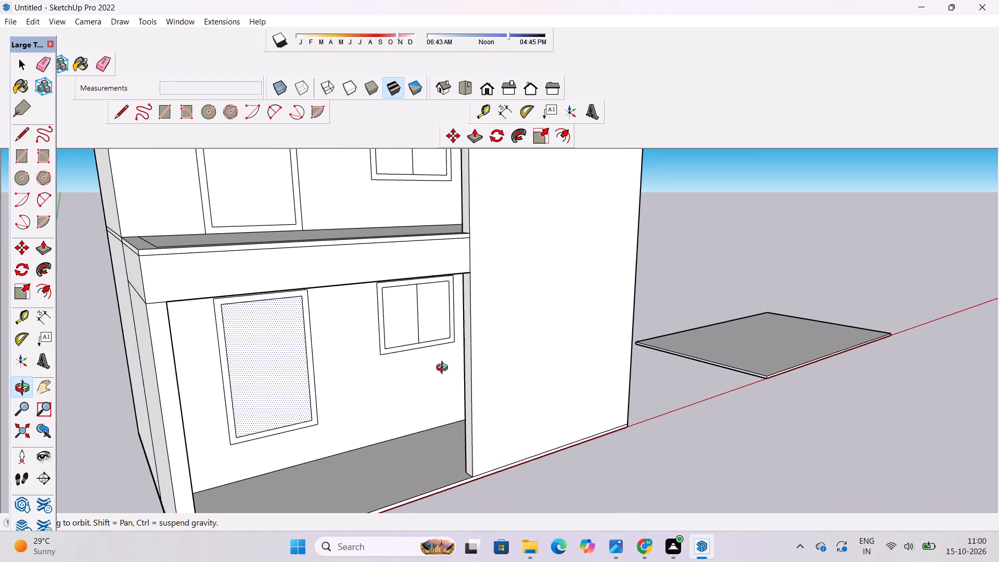
Extrude the projecting block's side face below the balcony beam 5' into the porch opening.
key("p")
scroll(440, 351, "down", 6)
scroll(455, 366, "up", 5)
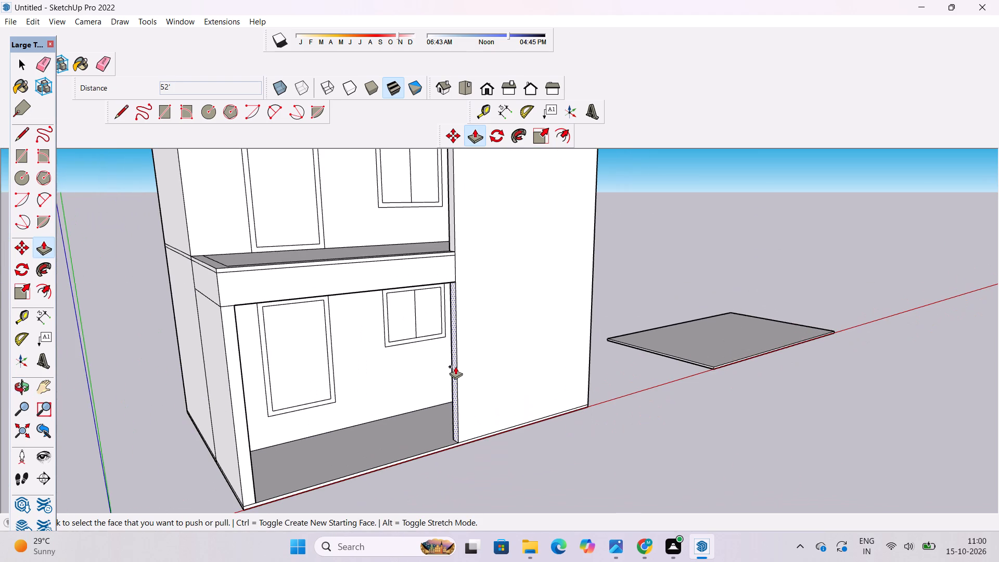
left_click(455, 366)
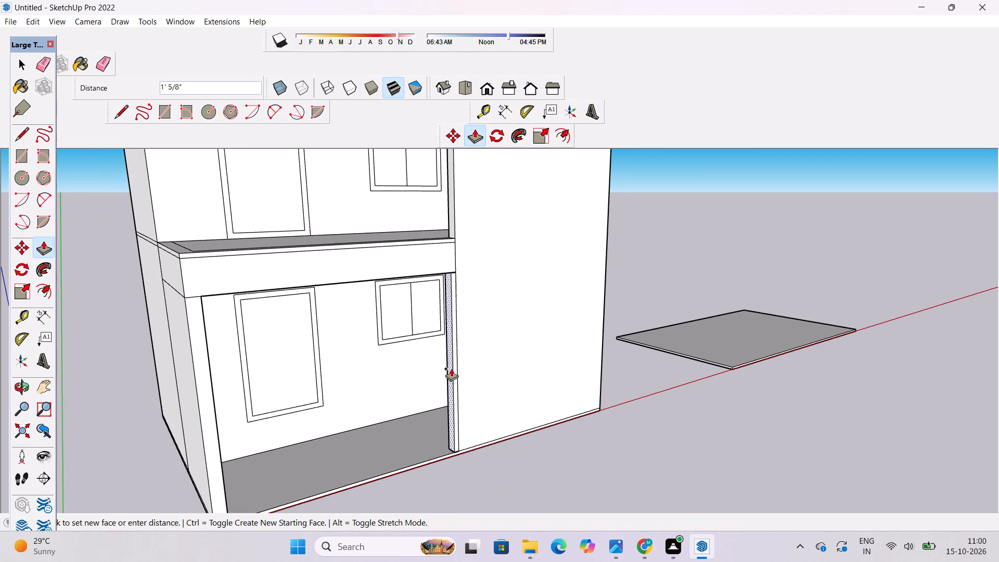
scroll(447, 371, "up", 1)
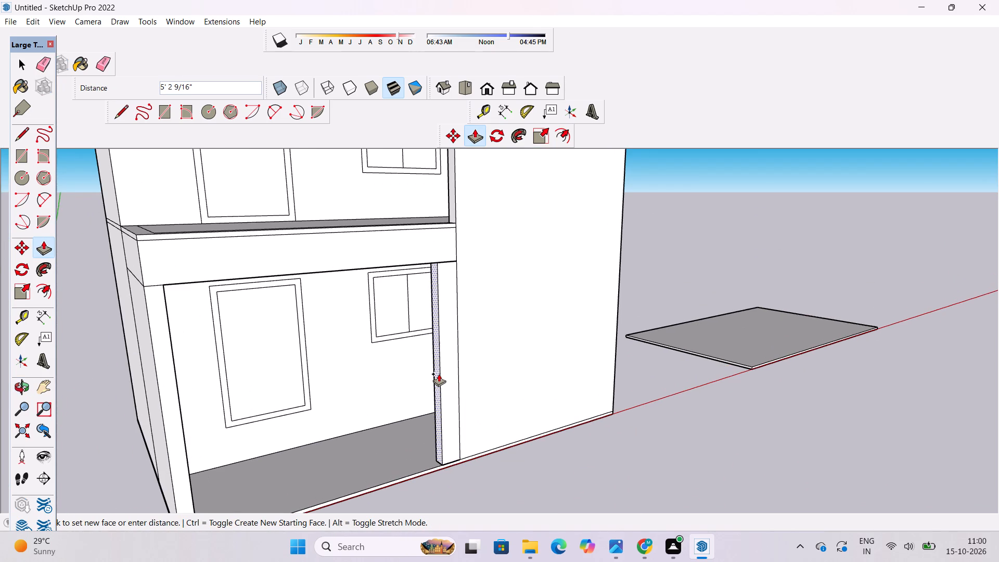
type("5'")
key("Return")
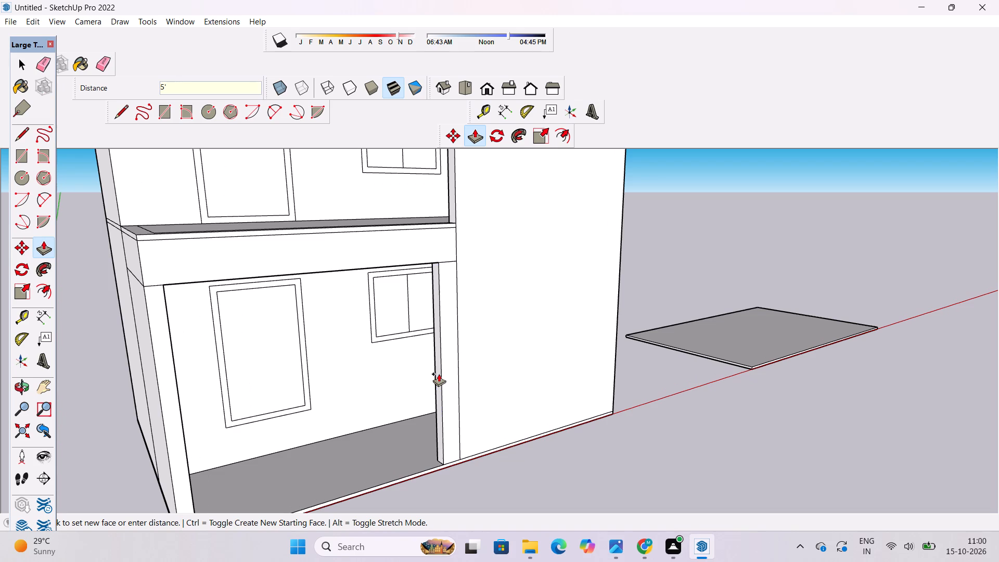
key("space")
Extrude the underside of the balcony beam 2' downward between the porch side wall and the return wall.
type("o")
scroll(439, 374, "down", 3)
left_click_drag(550, 387, 443, 369)
scroll(443, 369, "down", 5)
scroll(364, 365, "up", 4)
left_click_drag(421, 354, 425, 366, "shift")
left_click_drag(425, 366, 430, 396)
scroll(430, 396, "up", 3)
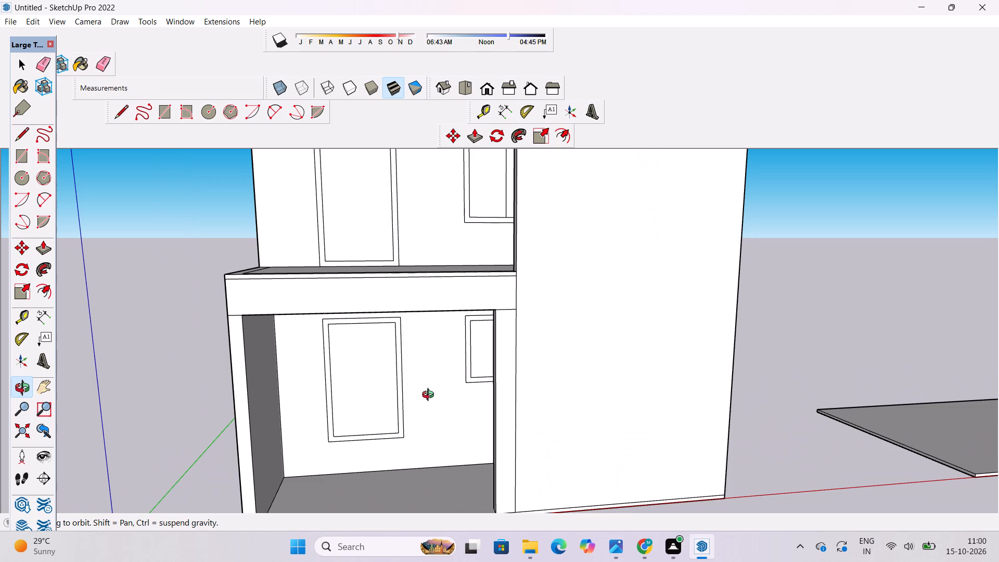
left_click_drag(433, 392, 440, 434, "shift")
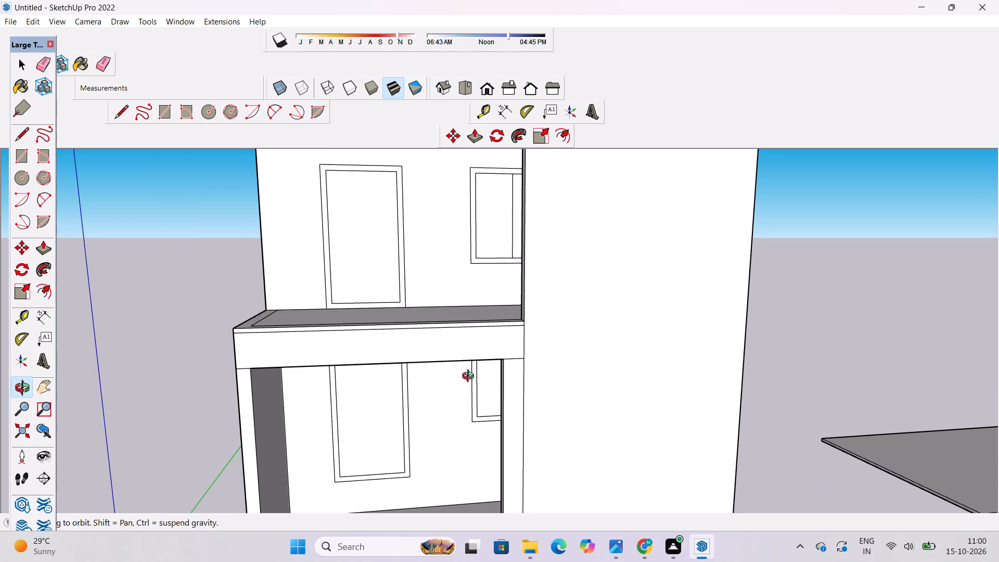
left_click_drag(519, 378, 524, 401, "shift")
left_click_drag(517, 387, 512, 313, "shift")
left_click_drag(513, 318, 570, 363, "shift")
left_click_drag(570, 368, 550, 329)
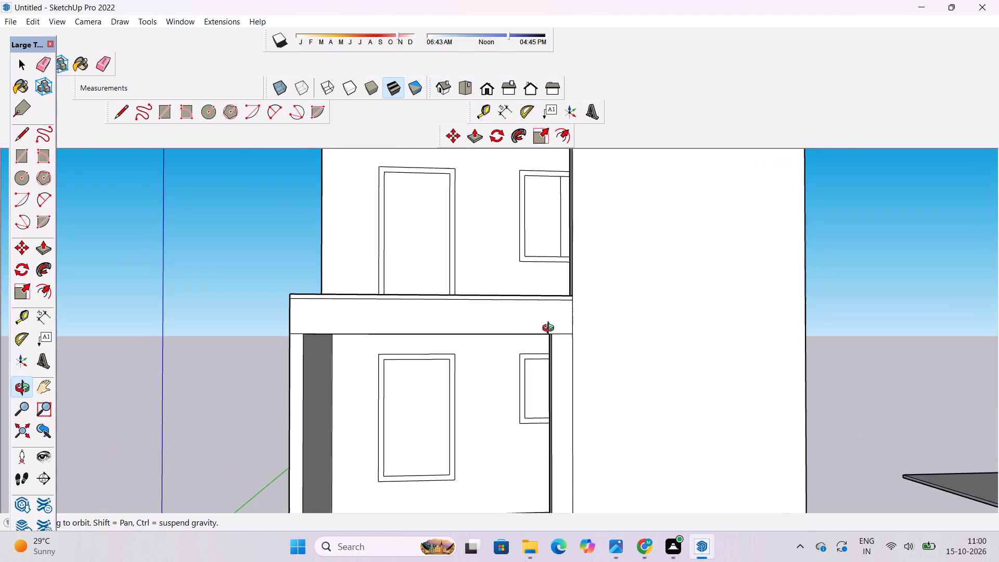
scroll(458, 362, "up", 3)
left_click_drag(458, 362, 459, 382, "shift")
left_click_drag(459, 385, 446, 311)
scroll(443, 288, "up", 4)
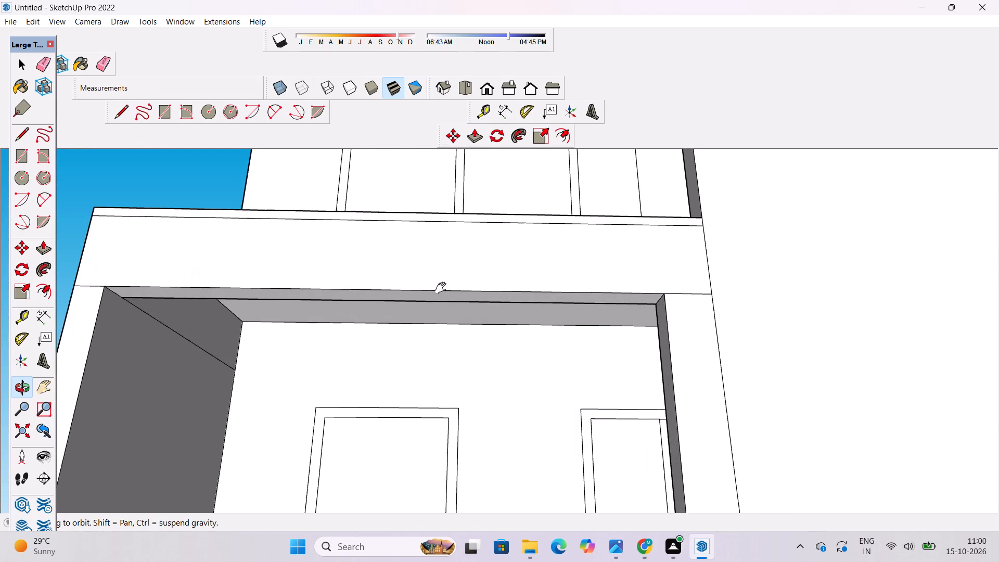
left_click_drag(443, 292, 455, 316, "shift")
key("p")
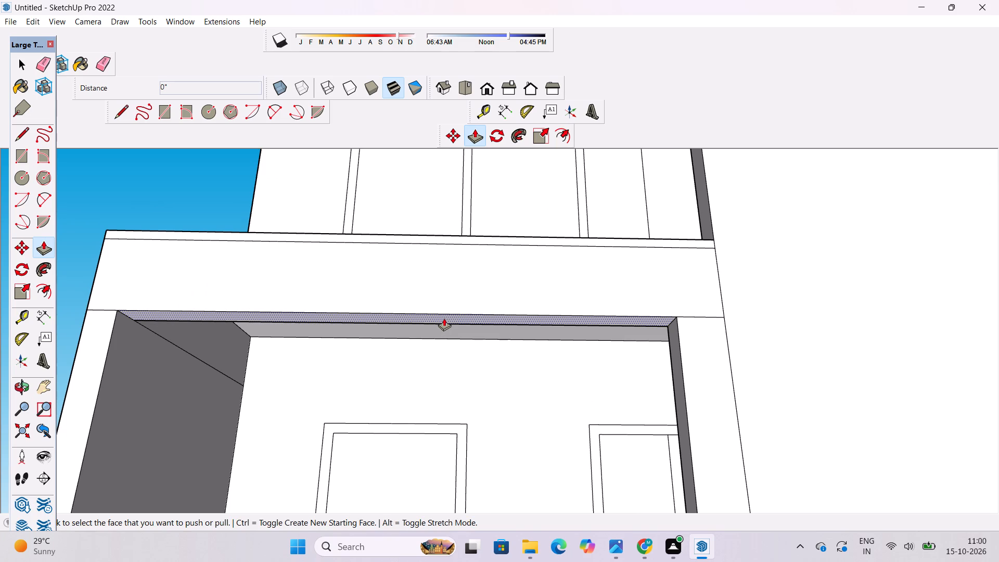
left_click(444, 318)
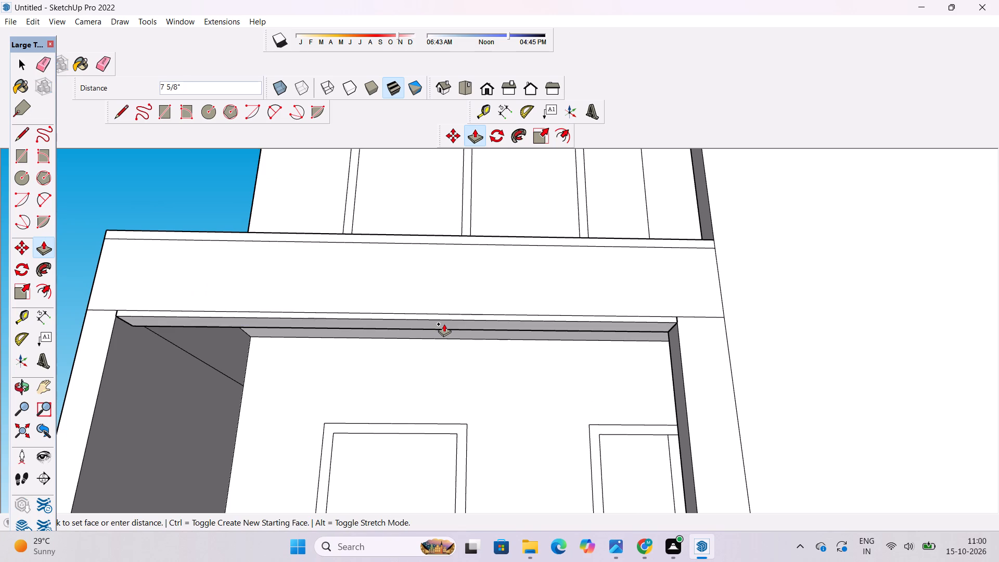
type("2'")
key("Return")
Examine the deepened balcony beam, the porch opening and the whole house front from several angles.
key("o")
scroll(419, 324, "down", 4)
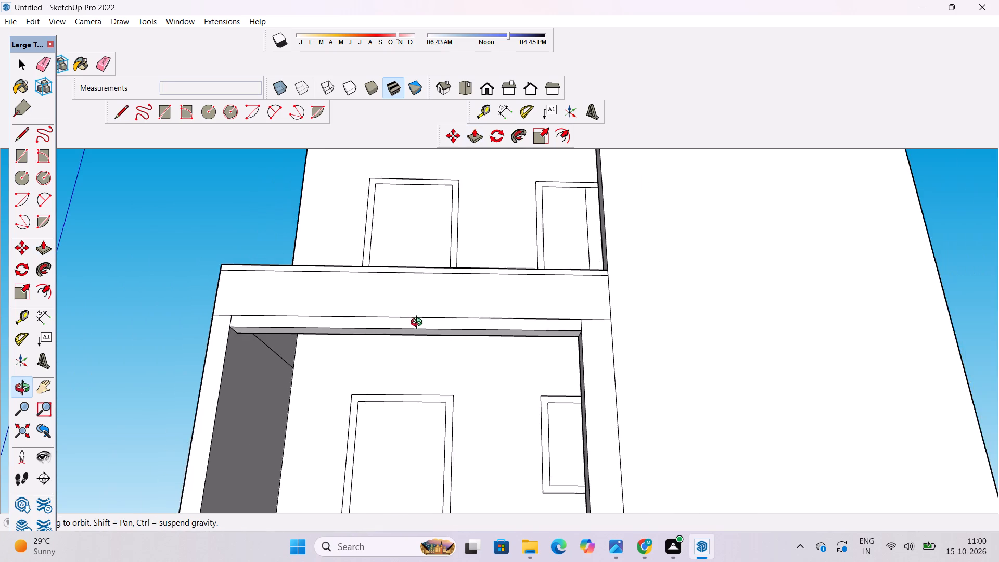
scroll(419, 324, "down", 2)
left_click_drag(431, 317, 445, 382)
scroll(411, 329, "down", 12)
left_click_drag(411, 358, 418, 399)
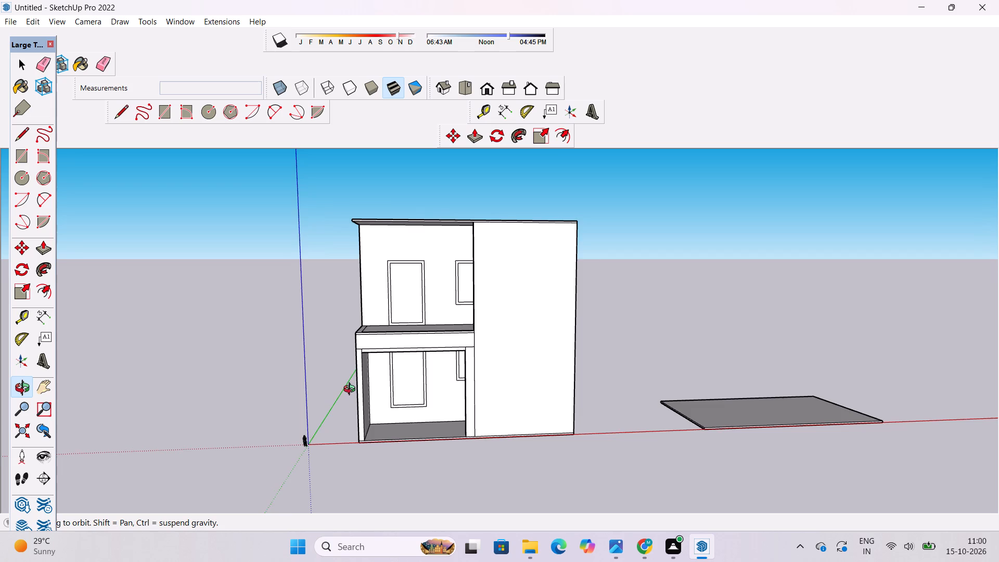
scroll(364, 380, "up", 4)
scroll(421, 395, "down", 4)
scroll(492, 454, "up", 1)
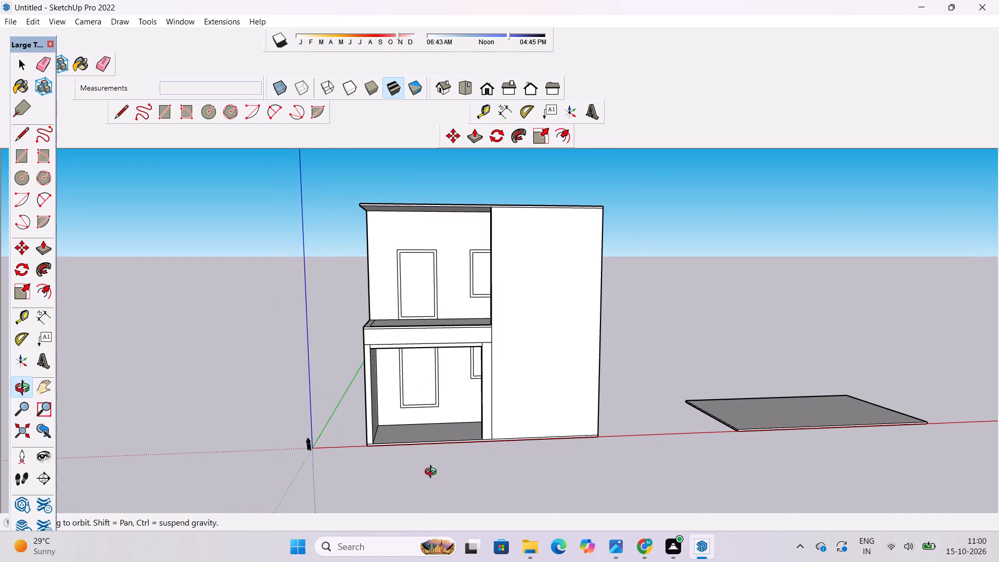
scroll(430, 474, "up", 1)
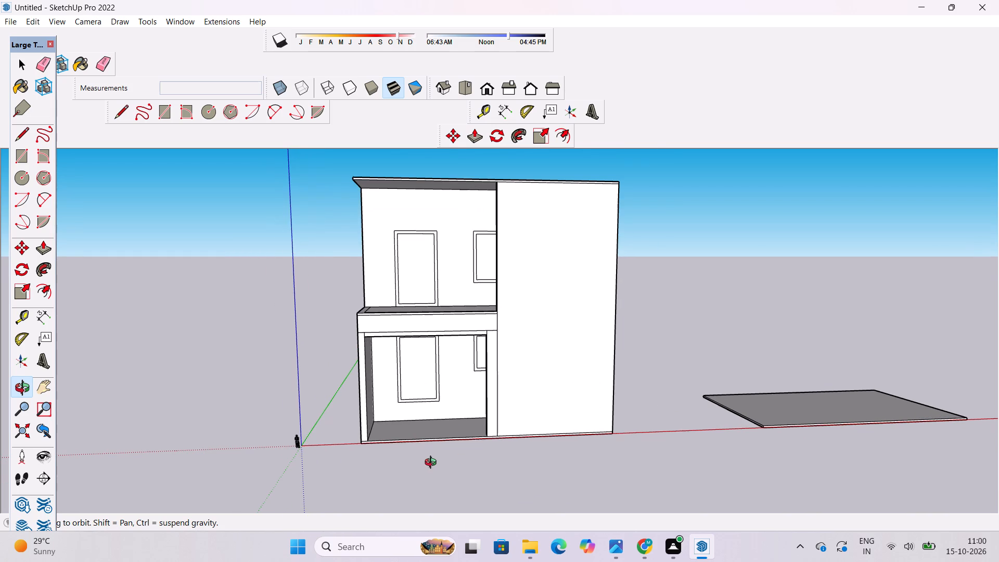
scroll(434, 458, "down", 3)
scroll(453, 447, "up", 4)
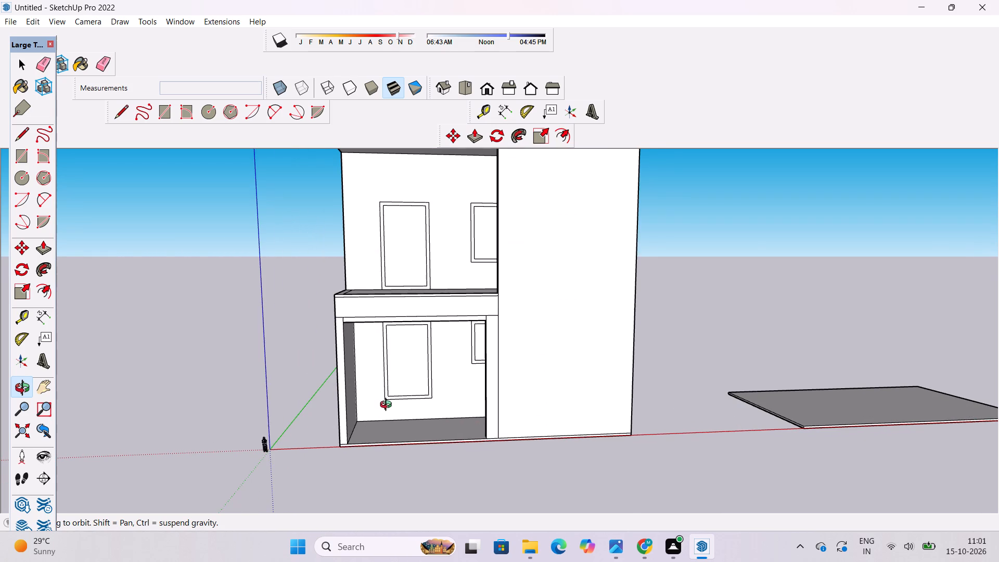
scroll(432, 434, "up", 3)
scroll(401, 458, "down", 5)
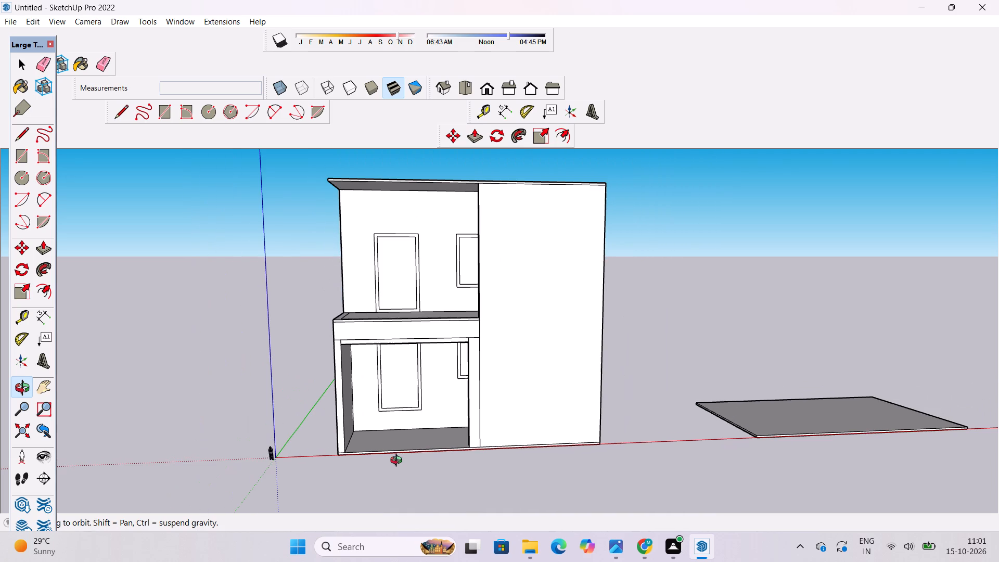
scroll(398, 462, "up", 1)
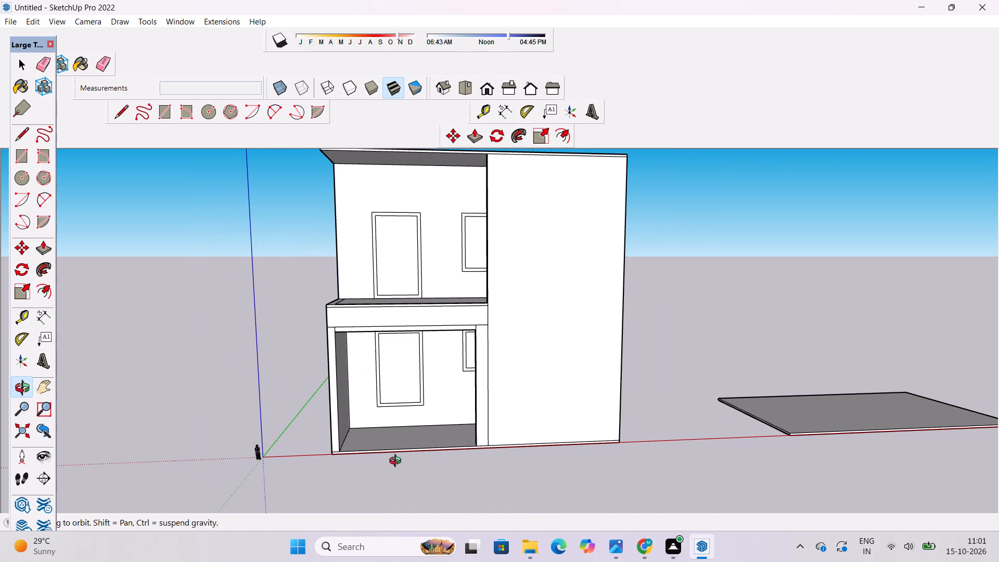
scroll(398, 461, "down", 4)
scroll(383, 406, "up", 3)
left_click_drag(381, 397, 384, 418, "shift")
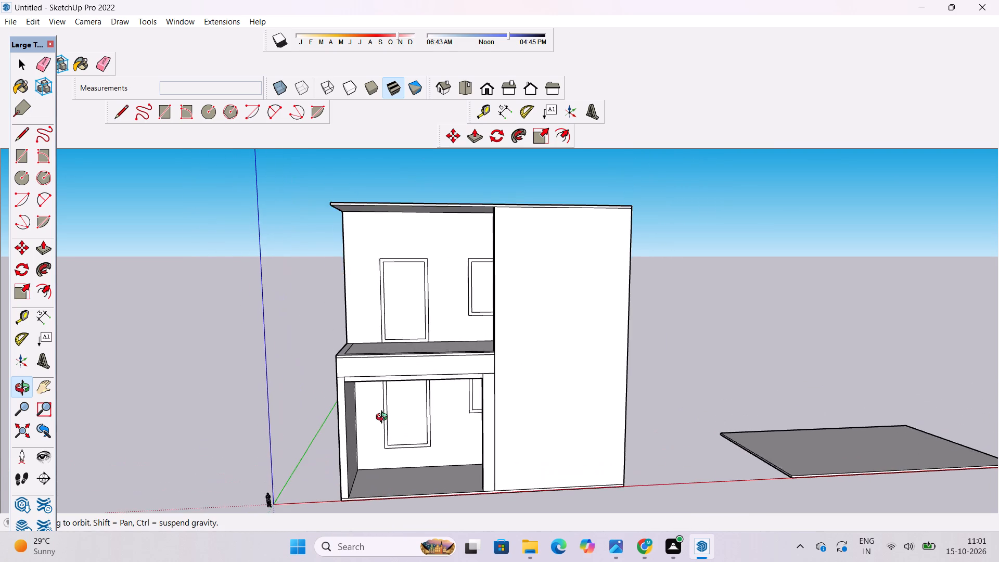
left_click_drag(384, 418, 369, 463)
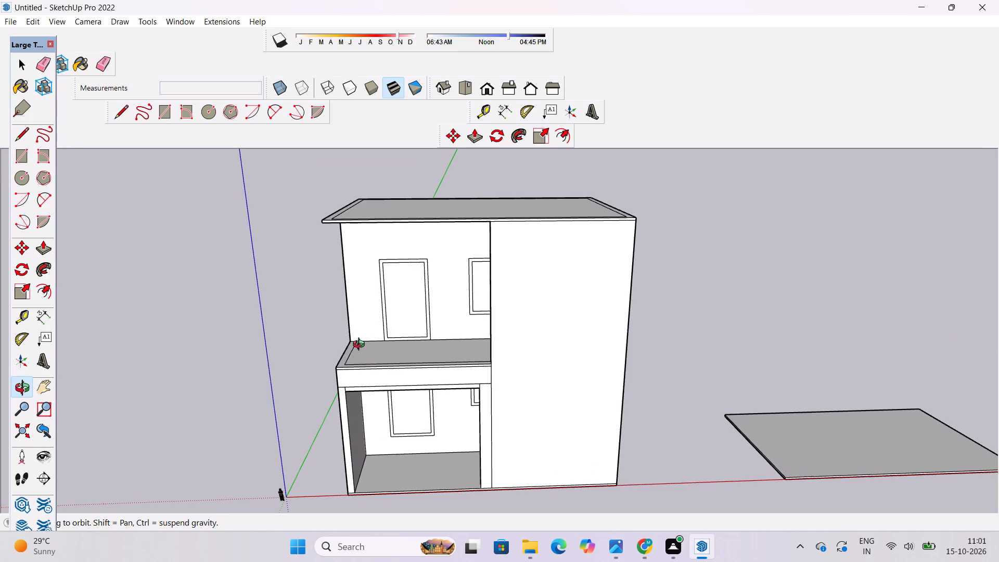
left_click_drag(361, 346, 436, 398)
left_click_drag(418, 415, 416, 394, "shift")
scroll(355, 384, "up", 3)
left_click_drag(355, 384, 452, 323)
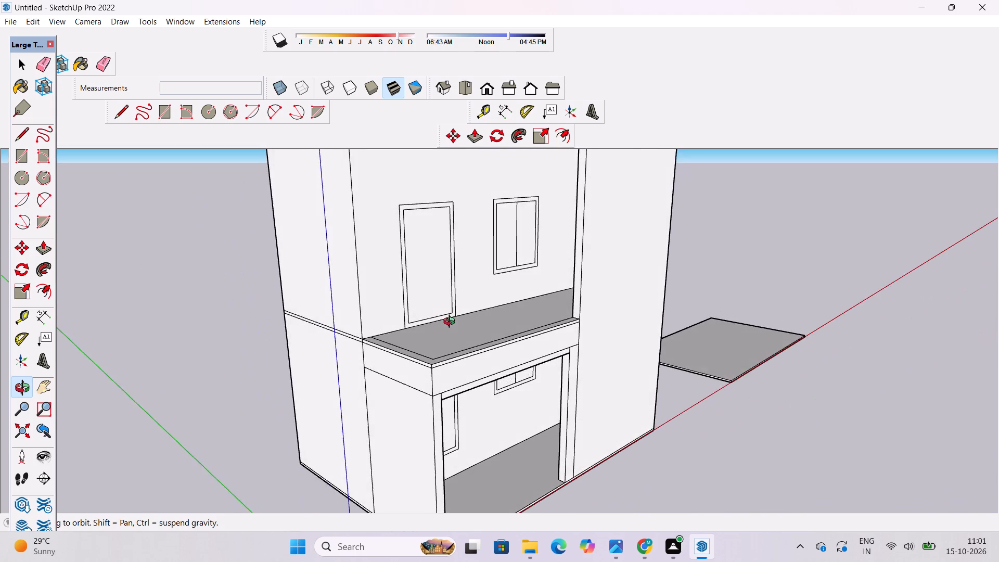
left_click_drag(433, 386, 415, 402, "shift")
left_click_drag(411, 402, 280, 300)
left_click_drag(306, 329, 379, 416)
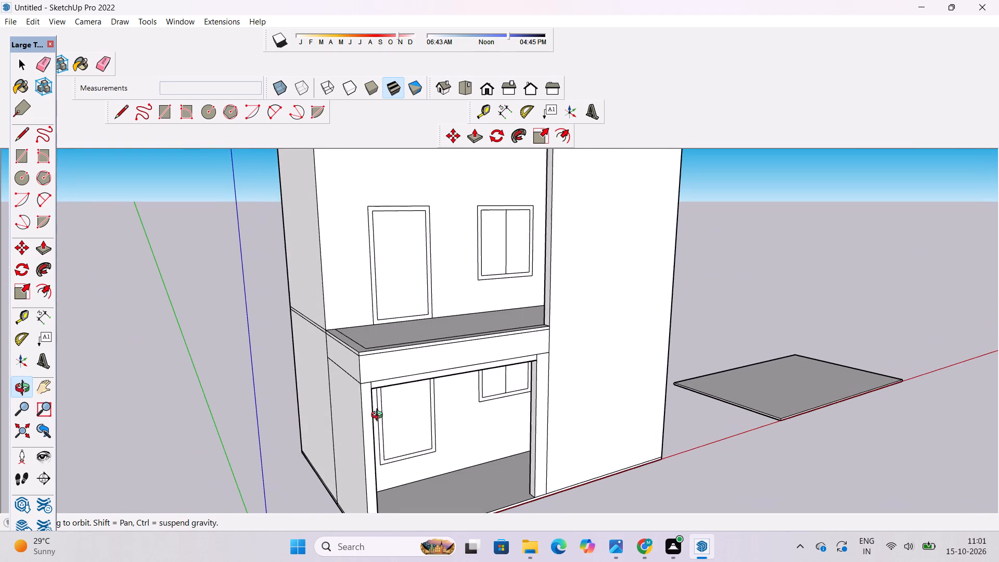
left_click_drag(379, 416, 378, 416)
Erase the seam line between the balcony beam and the porch side wall on the outer side face.
key("e")
scroll(343, 380, "up", 5)
left_click_drag(342, 361, 345, 368)
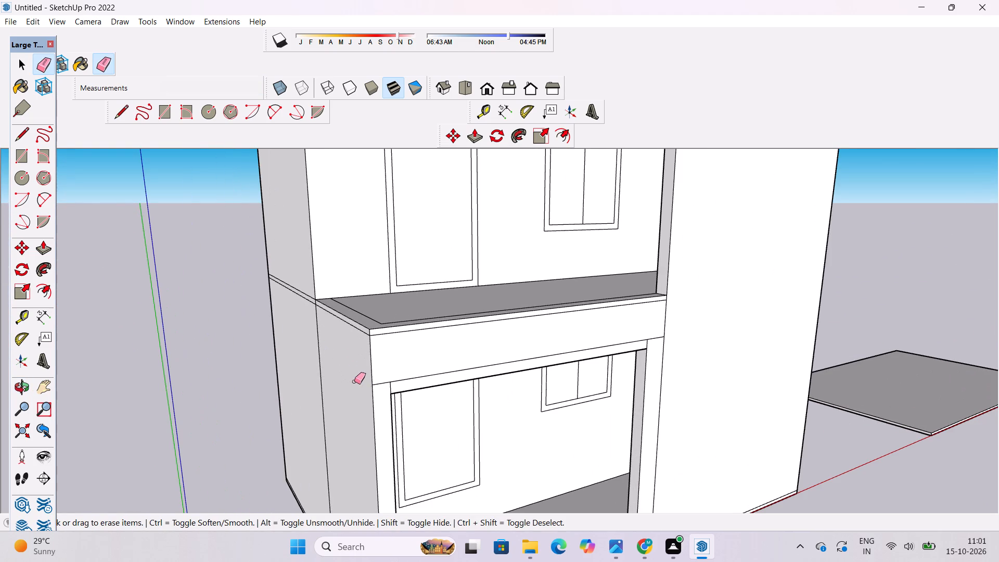
key("space")
Erase the seam line near the top of the porch side wall's inner face.
type("o")
left_click_drag(450, 404, 285, 176)
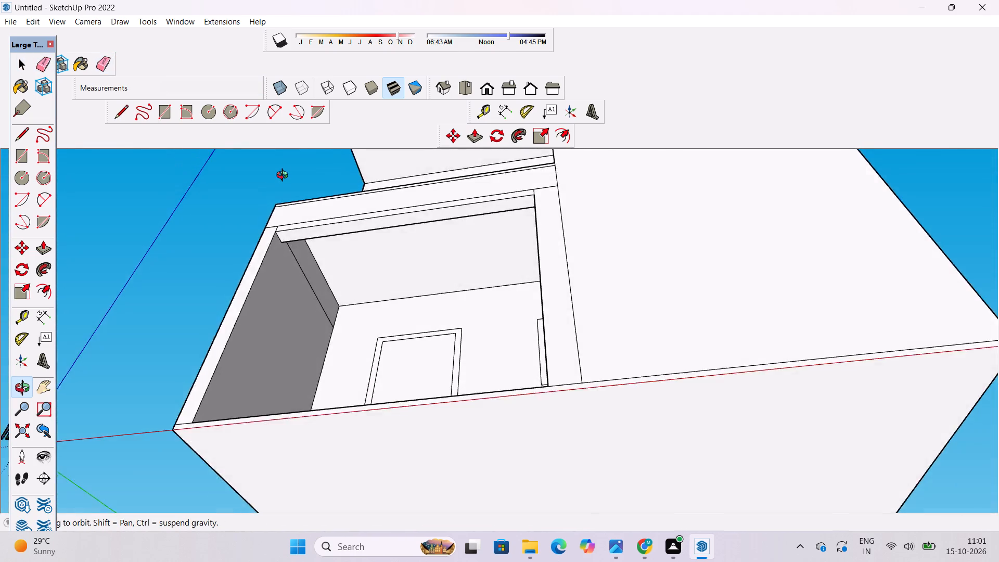
left_click_drag(285, 176, 369, 410)
left_click_drag(369, 406, 318, 263)
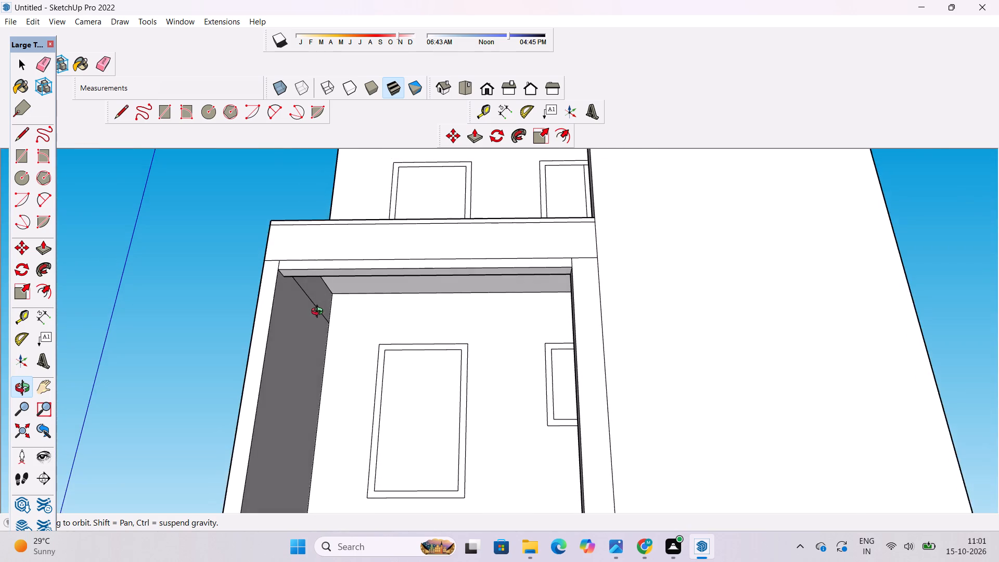
scroll(320, 315, "up", 1)
left_click_drag(326, 309, 349, 293, "shift")
left_click_drag(349, 293, 323, 302)
key("e")
scroll(323, 302, "up", 3)
left_click(337, 281)
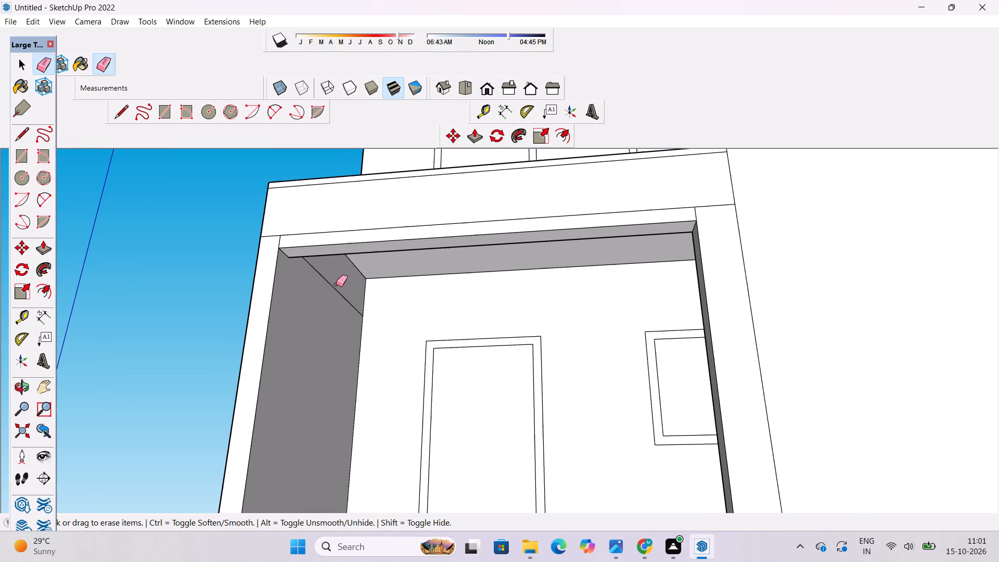
left_click(336, 284)
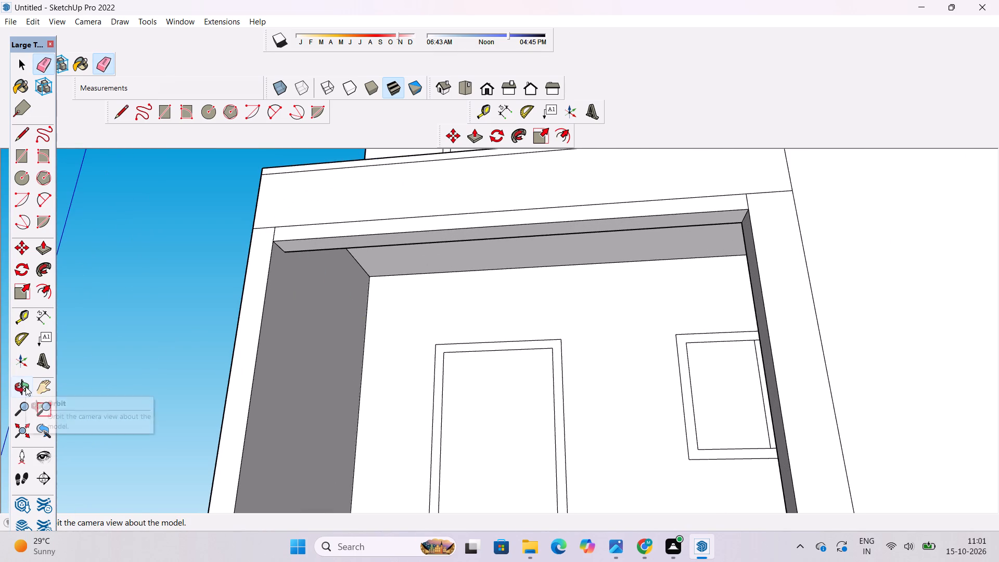
Erase the seam lines on the porch's front face where the balcony beam meets its 2' extension, the return wall and the side wall.
left_click(25, 387)
scroll(342, 321, "down", 5)
left_click_drag(325, 344, 480, 433)
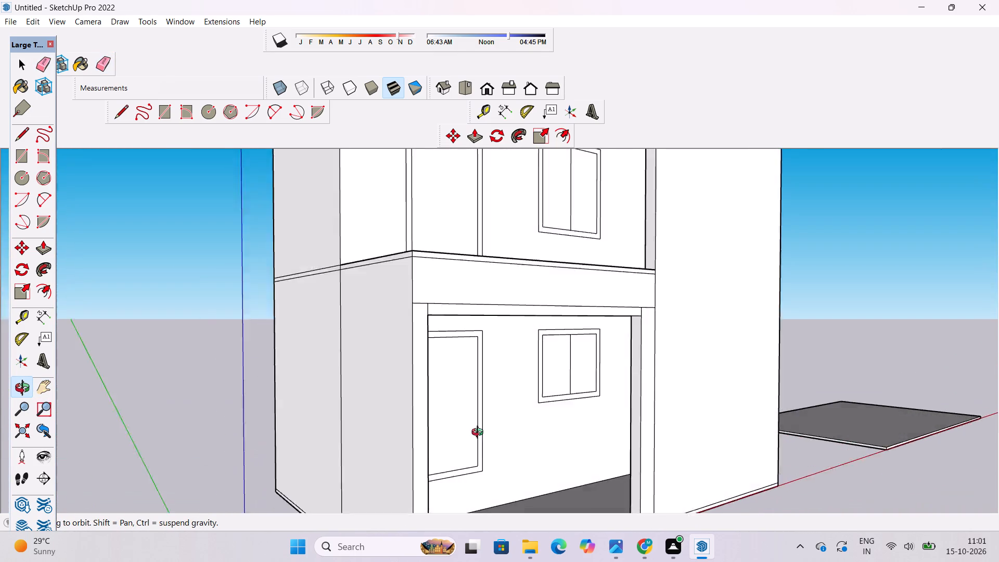
left_click_drag(480, 433, 473, 436)
scroll(618, 318, "up", 7)
left_click_drag(674, 315, 632, 315)
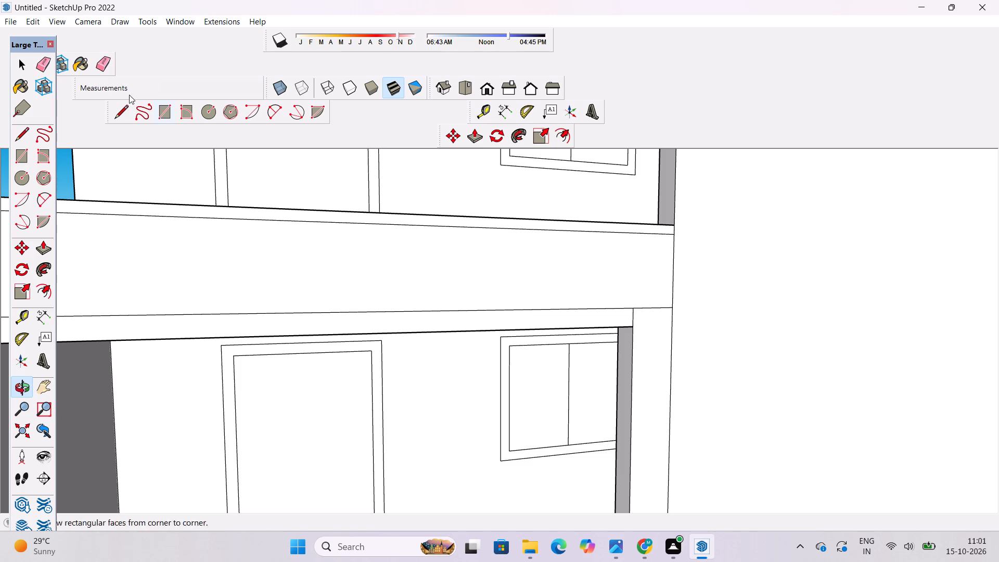
left_click(99, 63)
left_click_drag(297, 298, 301, 312)
left_click_drag(649, 310, 633, 309)
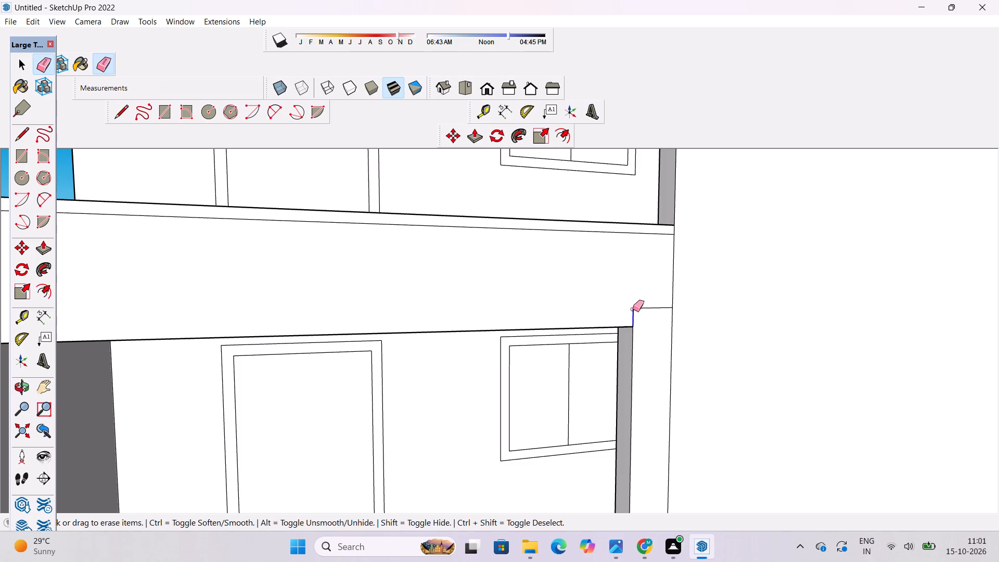
left_click_drag(633, 309, 636, 308)
scroll(641, 314, "down", 11)
scroll(444, 324, "up", 6)
left_click_drag(441, 309, 441, 310)
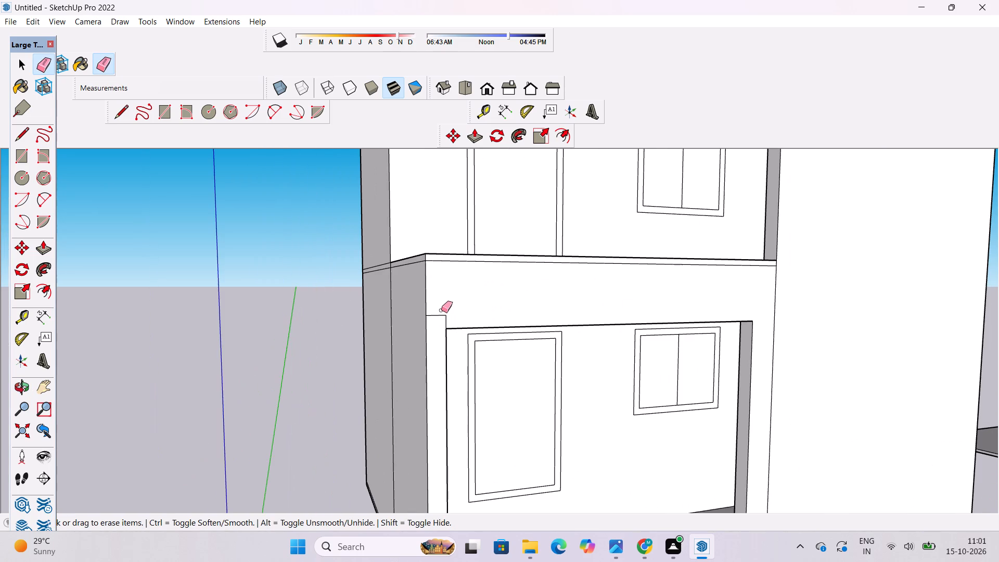
left_click_drag(441, 310, 445, 318)
Examine the cleaned-up porch frame and the whole house in the standard front view and from several angles.
left_click(24, 383)
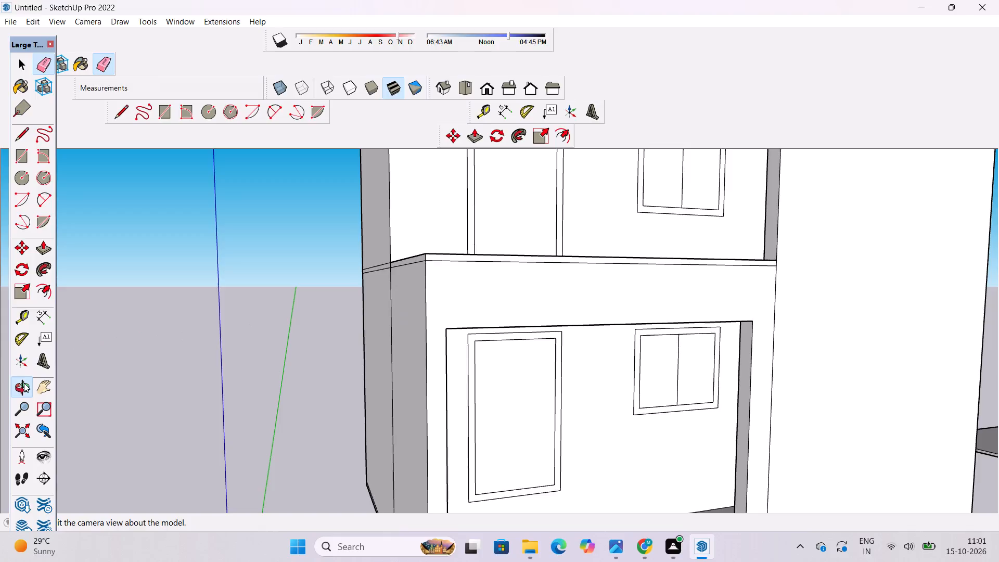
scroll(286, 324, "down", 6)
left_click_drag(528, 371, 704, 303)
scroll(560, 369, "up", 16)
left_click_drag(428, 341, 492, 333)
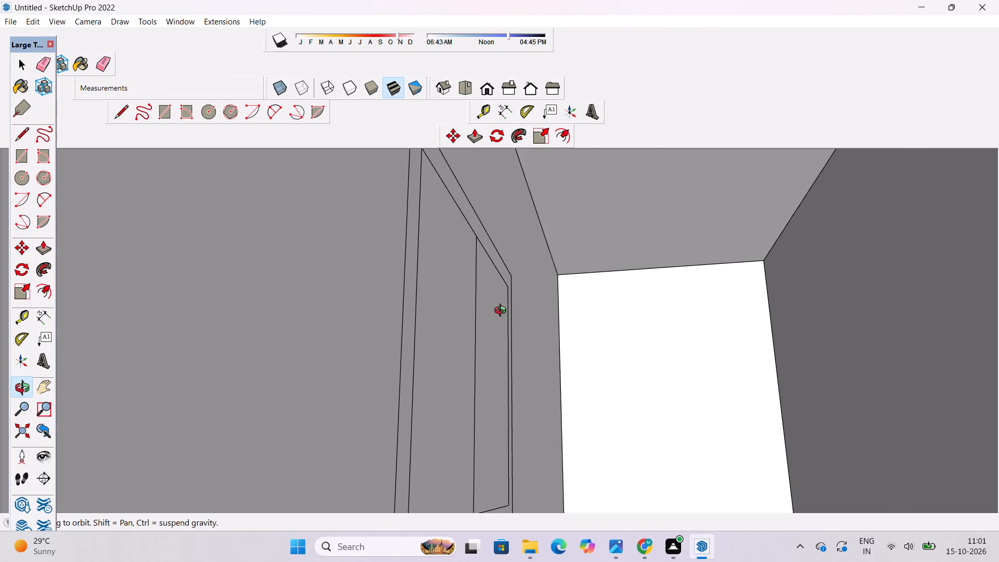
scroll(503, 310, "down", 12)
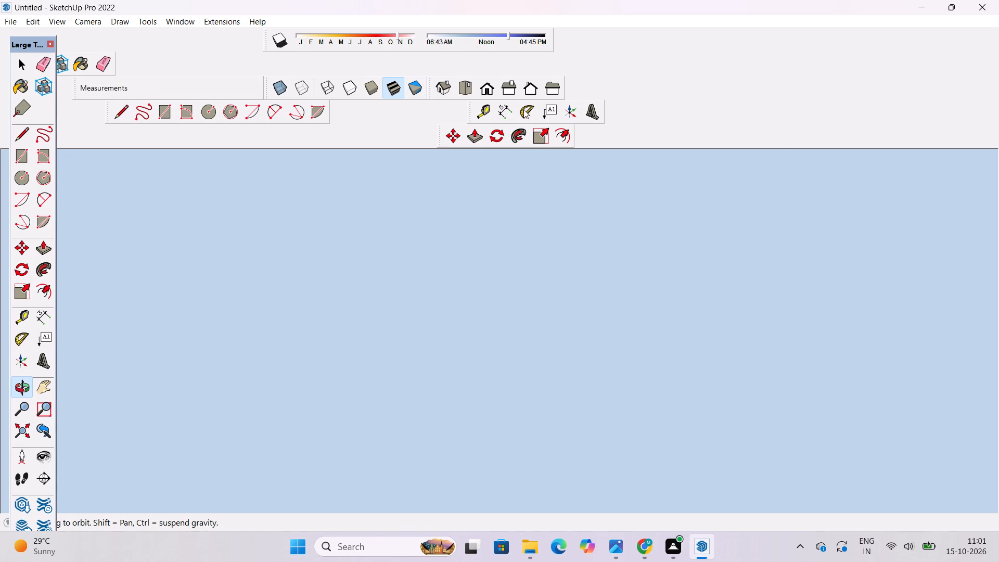
left_click(490, 84)
scroll(516, 411, "down", 10)
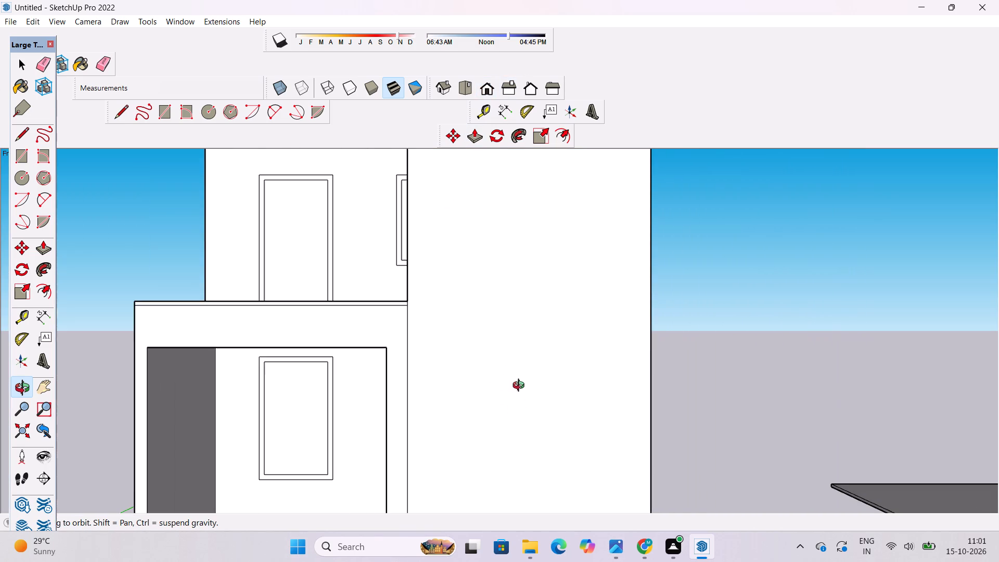
scroll(521, 387, "down", 6)
left_click_drag(477, 410, 477, 424)
scroll(308, 393, "up", 1)
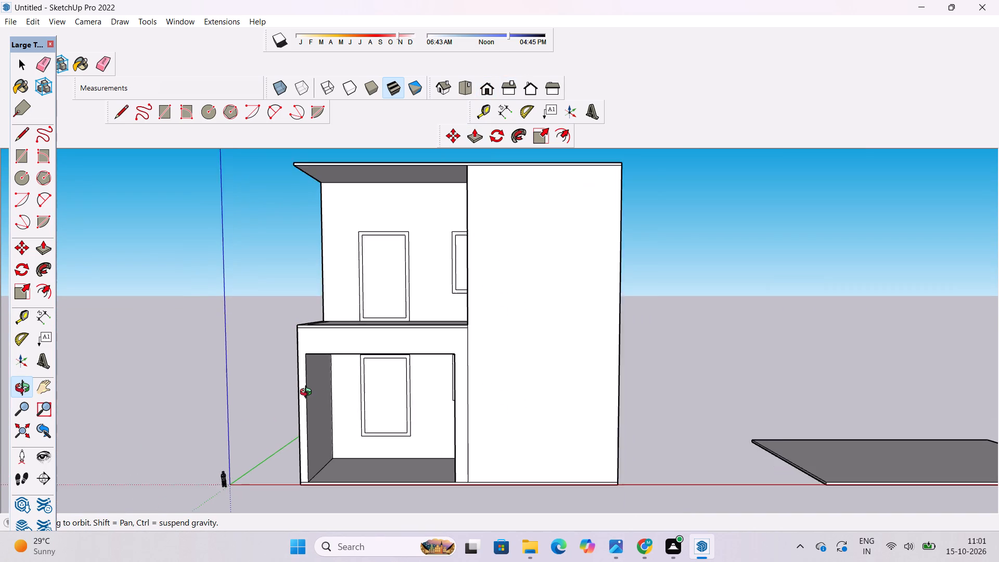
scroll(308, 393, "up", 4)
scroll(308, 393, "down", 9)
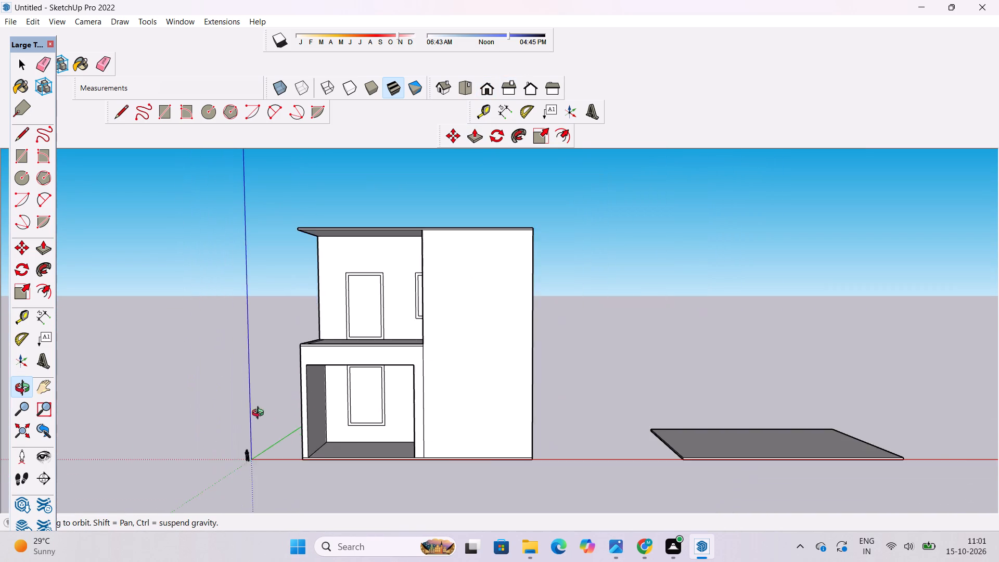
left_click_drag(270, 415, 473, 435)
left_click_drag(402, 487, 399, 464, "shift")
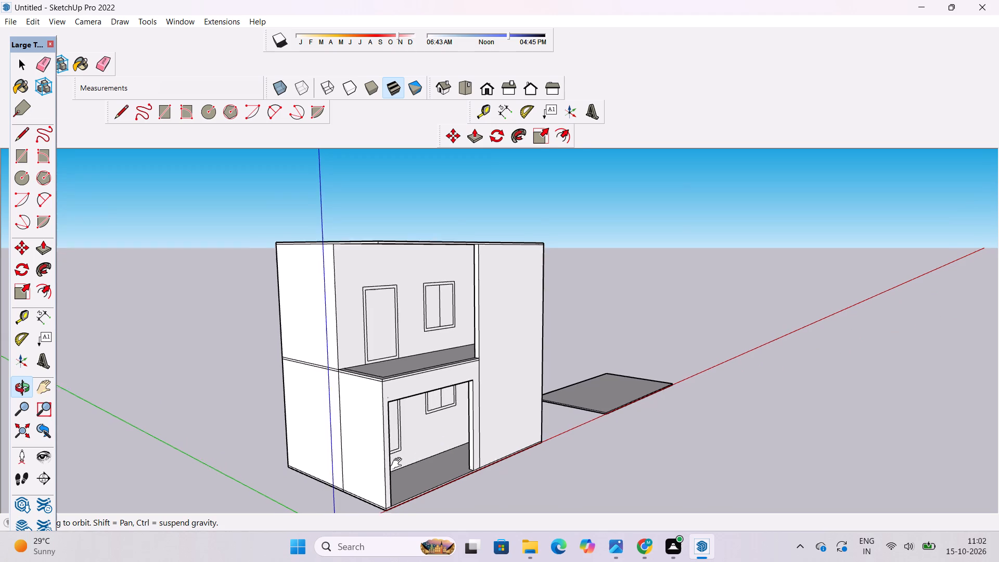
left_click_drag(399, 464, 397, 439, "shift")
left_click_drag(397, 439, 302, 415)
scroll(364, 412, "up", 4)
left_click_drag(401, 426, 298, 422)
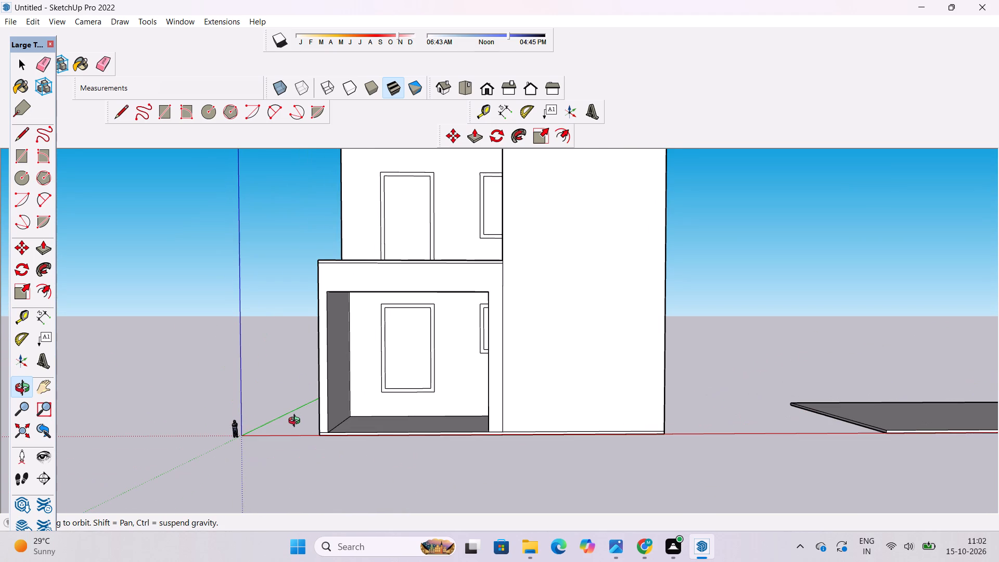
scroll(305, 416, "down", 5)
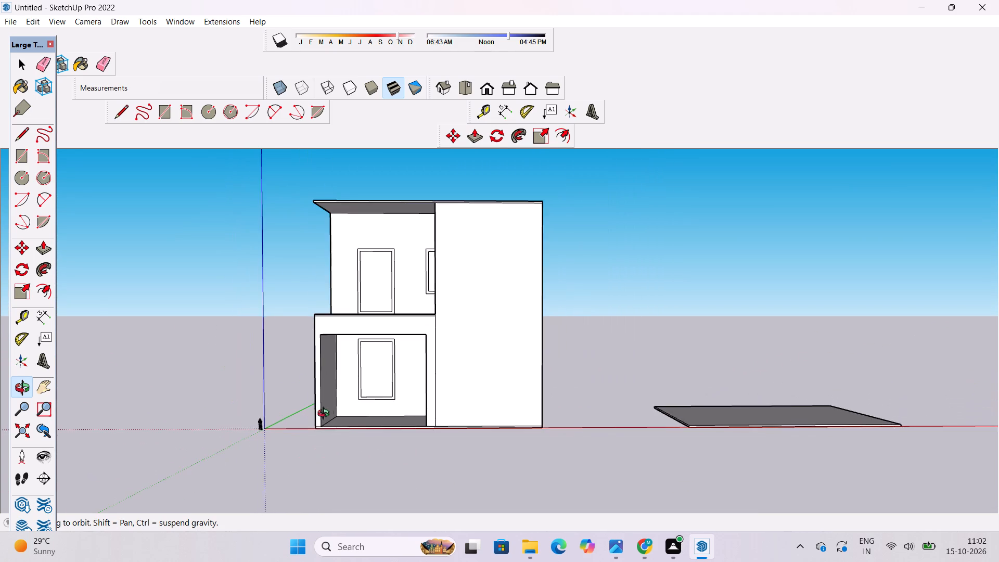
Push/Pull the inner face of the porch side wall by 1' into the porch opening.
scroll(341, 404, "down", 5)
scroll(352, 380, "up", 6)
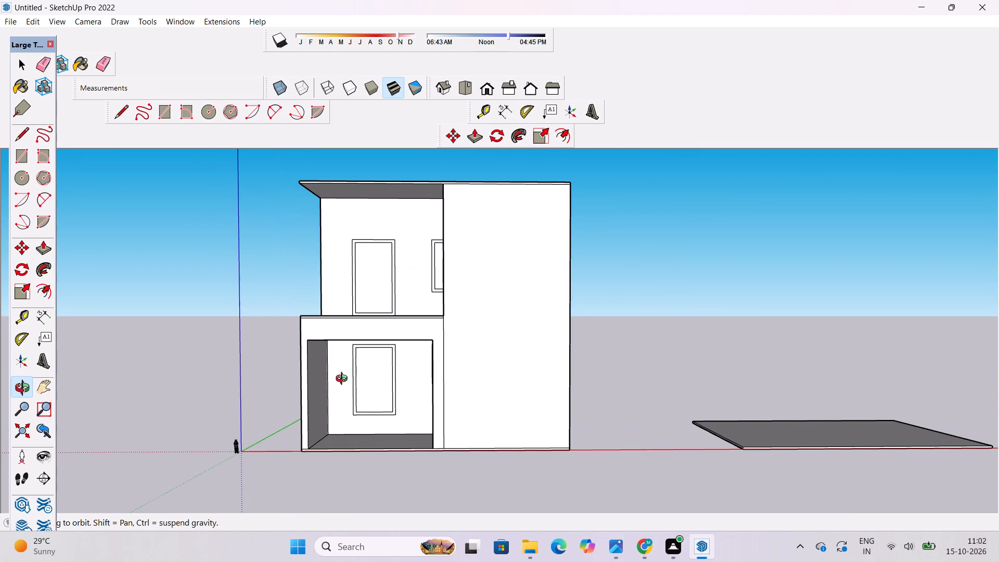
scroll(289, 347, "up", 5)
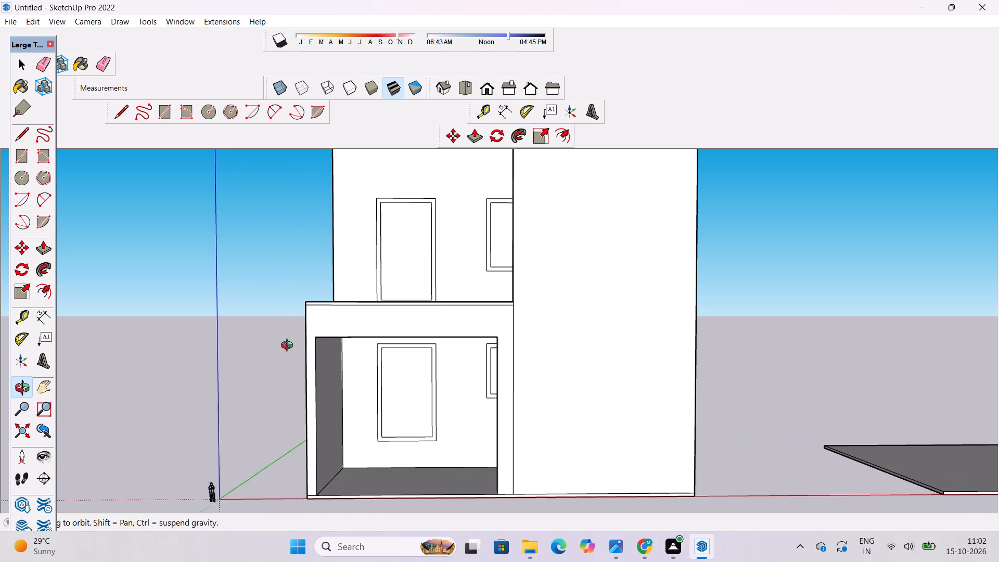
left_click_drag(293, 352, 307, 379)
scroll(363, 456, "up", 4)
left_click_drag(362, 455, 355, 436, "shift")
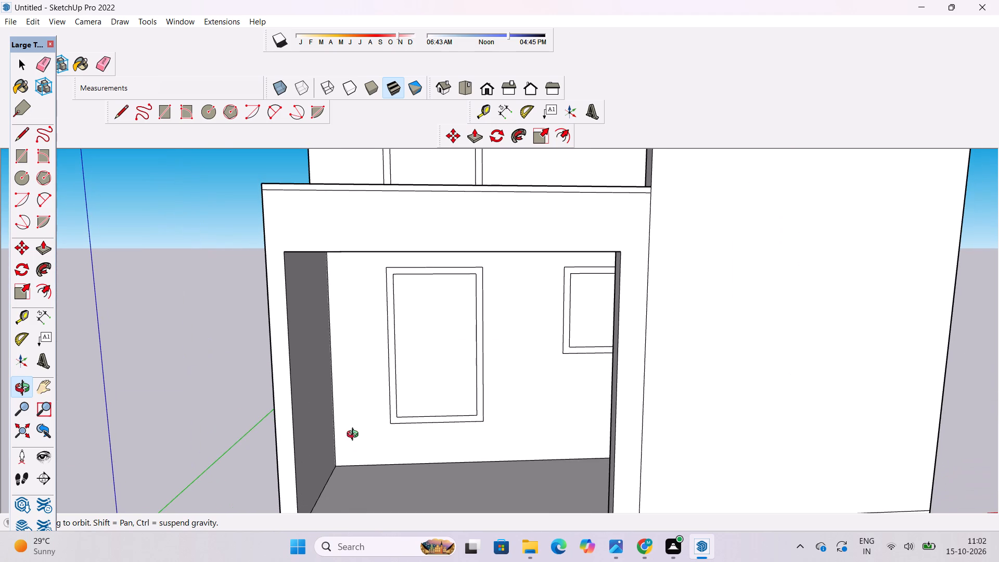
key("p")
left_click(310, 412)
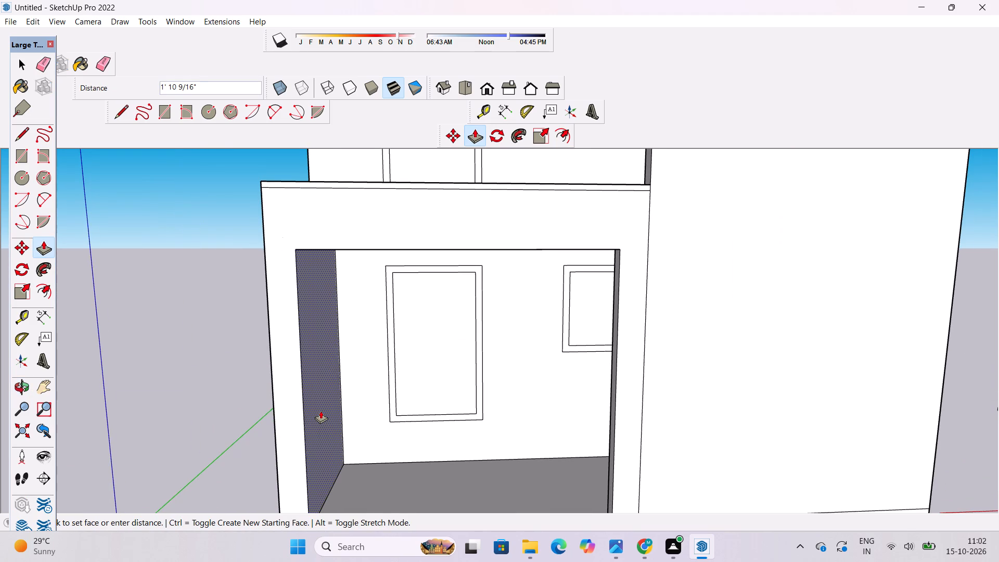
type("1'")
key("Return")
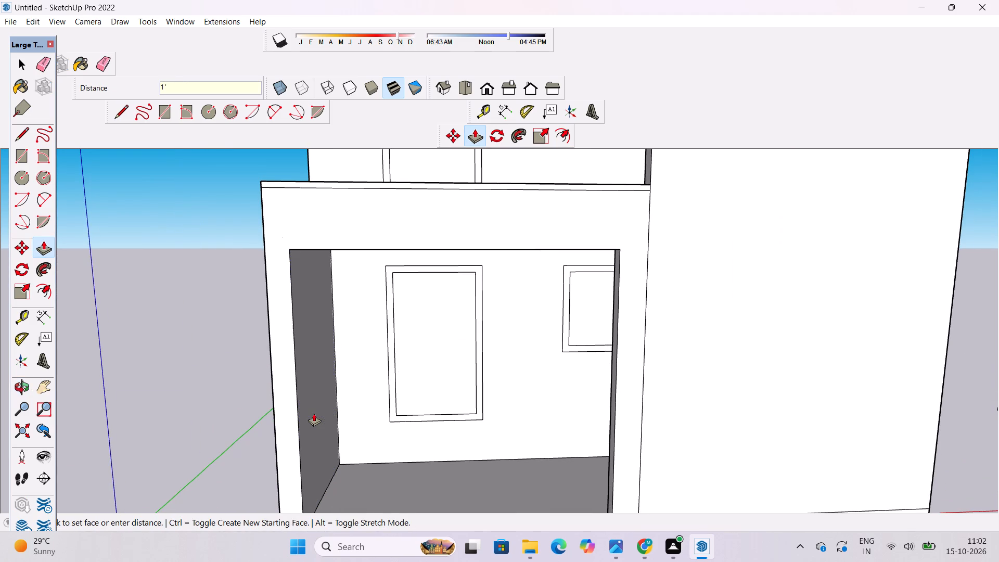
Examine the thickened porch side wall, the balcony floor and the whole house from several angles.
key("o")
scroll(334, 401, "down", 7)
left_click_drag(326, 441, 341, 346)
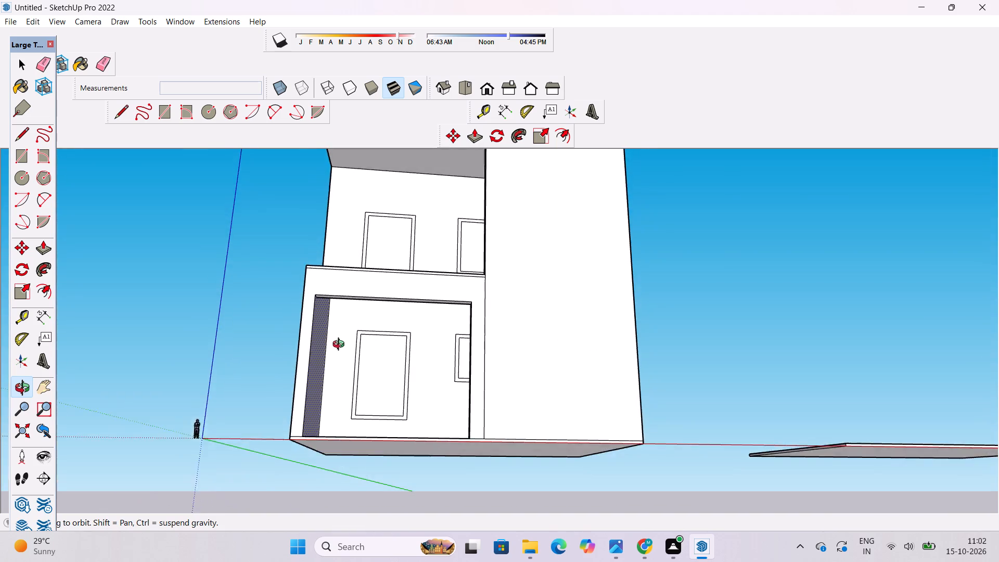
left_click_drag(341, 346, 349, 413)
scroll(379, 378, "up", 2)
scroll(380, 377, "down", 4)
left_click_drag(383, 375, 384, 375)
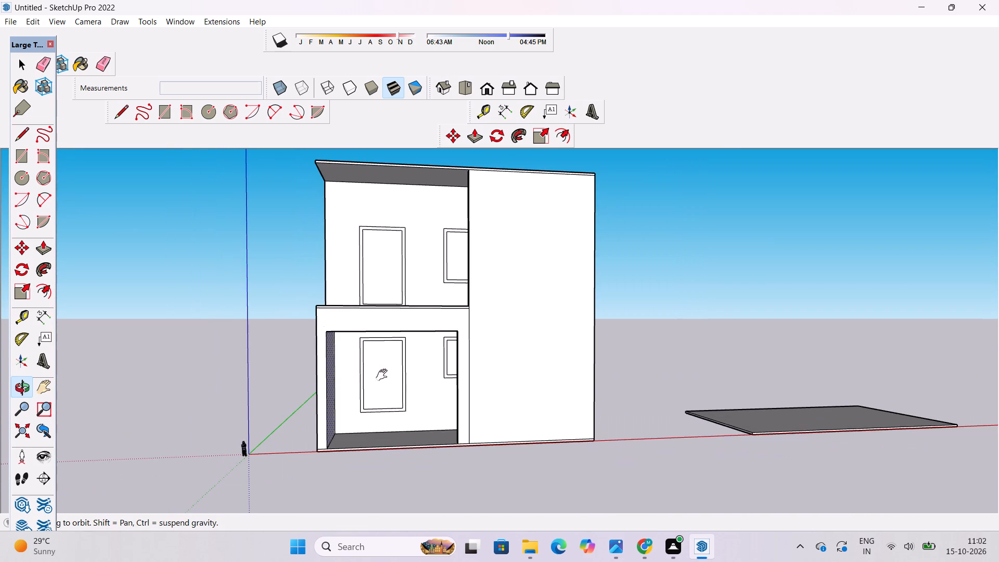
left_click_drag(384, 375, 330, 371)
left_click_drag(363, 344, 364, 416, "shift")
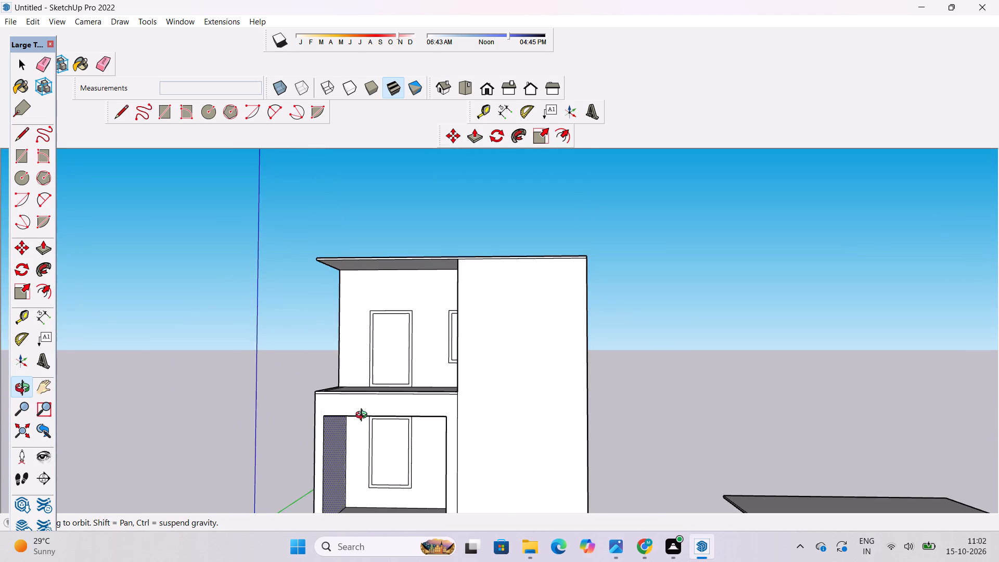
scroll(364, 416, "down", 6)
left_click_drag(364, 416, 369, 523)
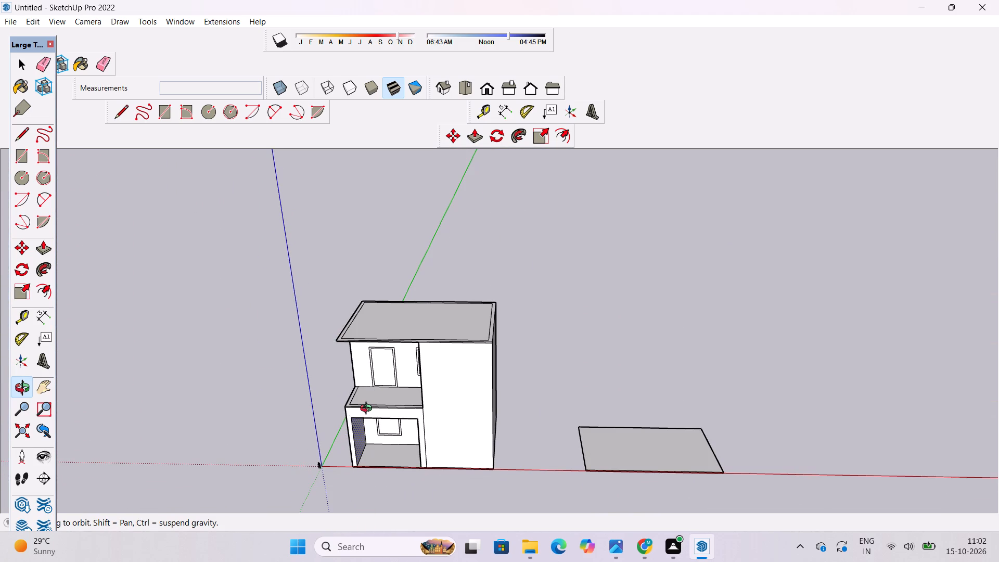
scroll(368, 410, "up", 2)
left_click_drag(368, 410, 368, 424, "shift")
scroll(340, 431, "up", 4)
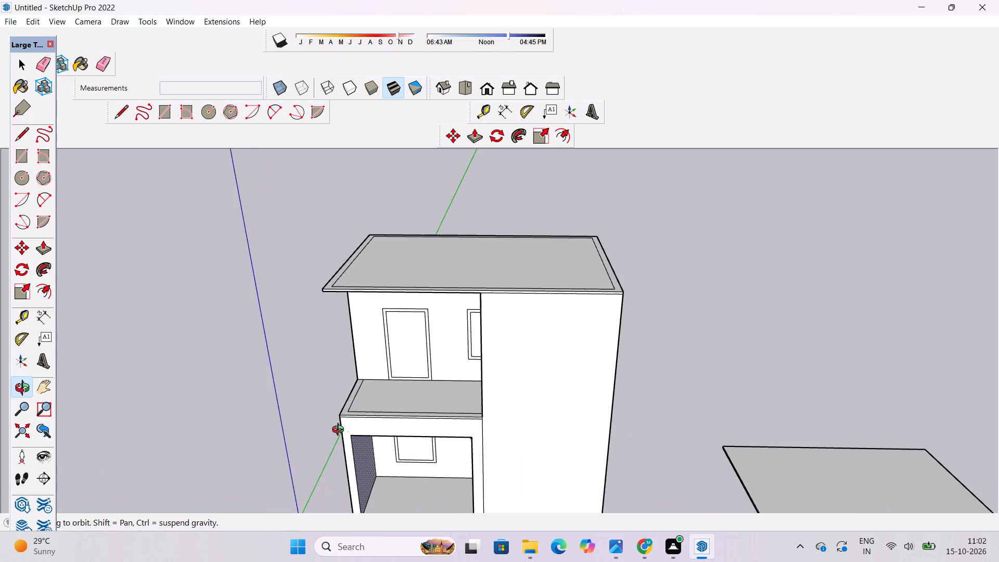
left_click_drag(340, 431, 342, 444, "shift")
left_click_drag(342, 444, 365, 448)
left_click_drag(366, 448, 368, 454, "shift")
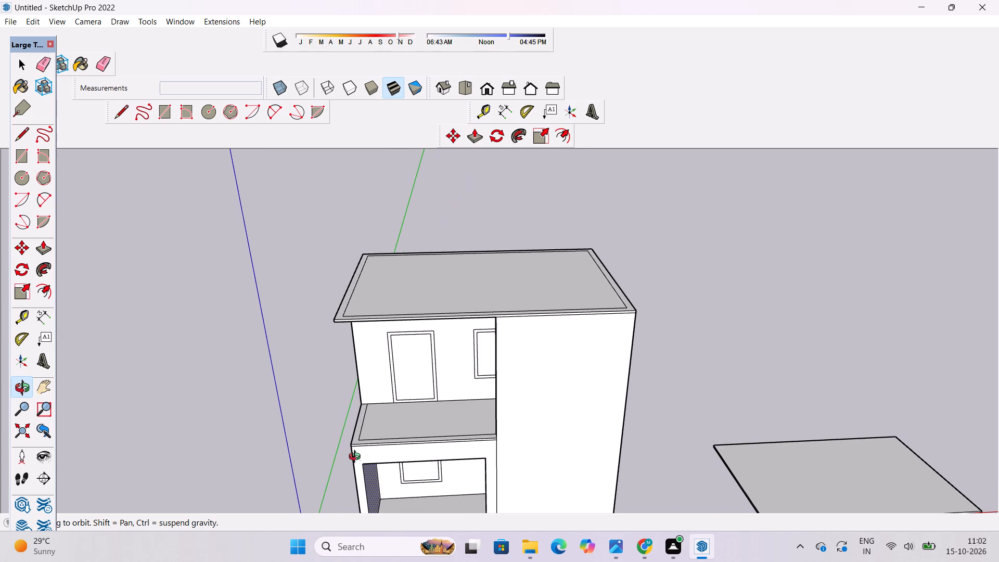
scroll(362, 470, "down", 3)
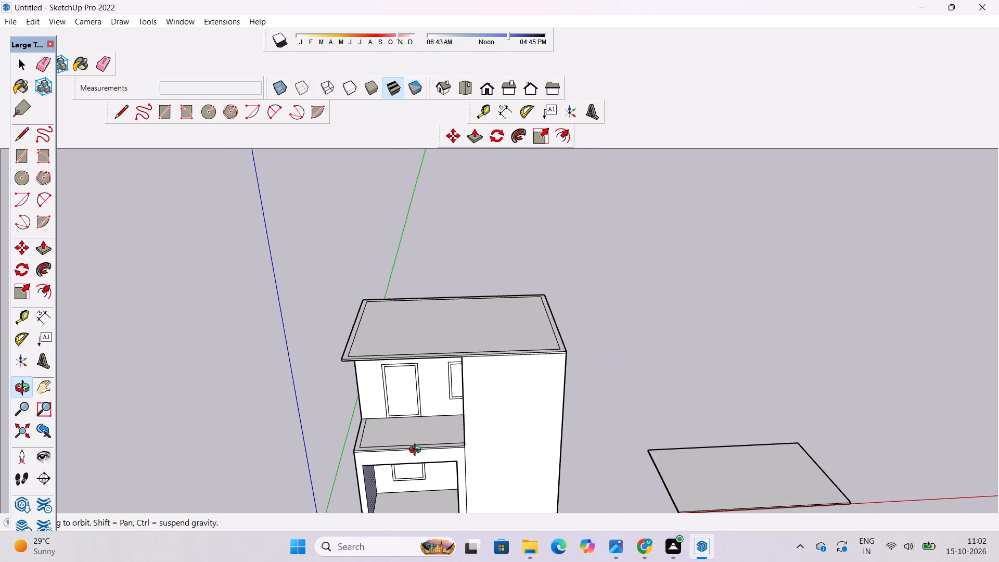
scroll(417, 451, "up", 4)
left_click_drag(413, 449, 404, 431, "shift")
left_click_drag(404, 431, 454, 452)
left_click_drag(452, 458, 462, 461, "shift")
left_click_drag(462, 461, 446, 461)
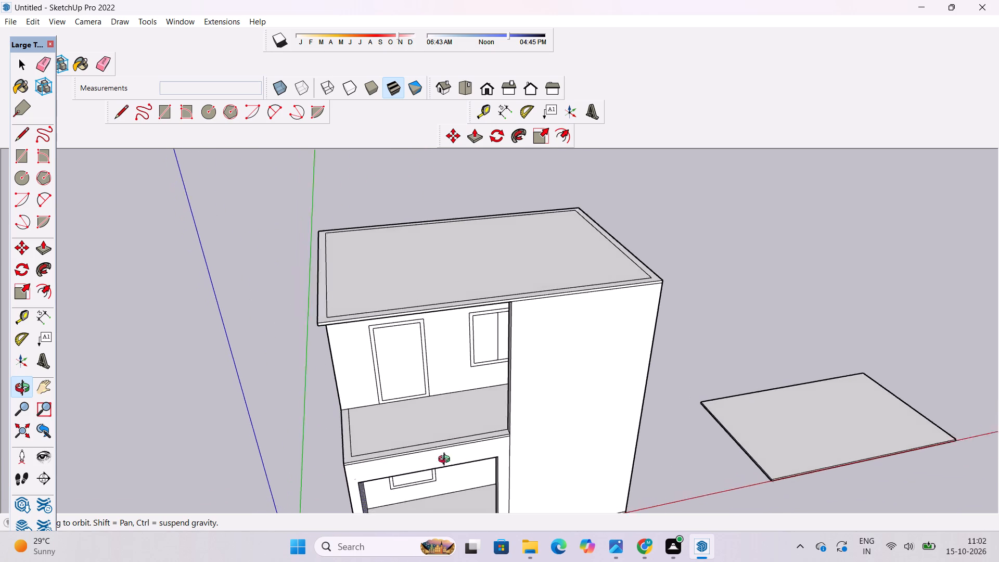
left_click_drag(446, 461, 397, 444)
left_click_drag(398, 419, 414, 467, "shift")
left_click_drag(397, 479, 385, 440)
left_click_drag(376, 454, 376, 455, "shift")
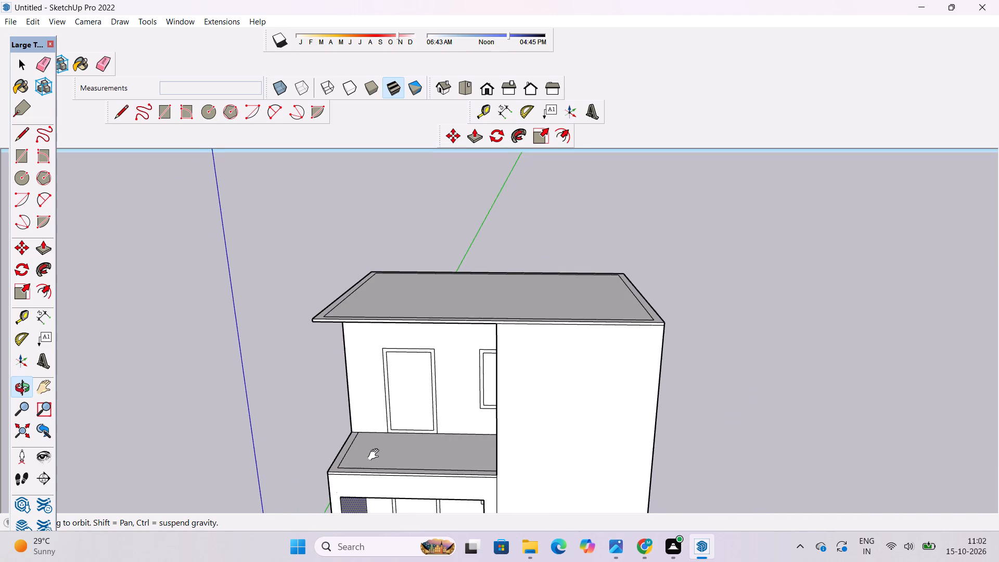
left_click_drag(376, 455, 380, 465, "shift")
left_click_drag(386, 472, 414, 488)
left_click_drag(402, 495, 403, 441, "shift")
left_click_drag(405, 441, 409, 468)
scroll(388, 469, "up", 4)
left_click_drag(387, 462, 379, 466)
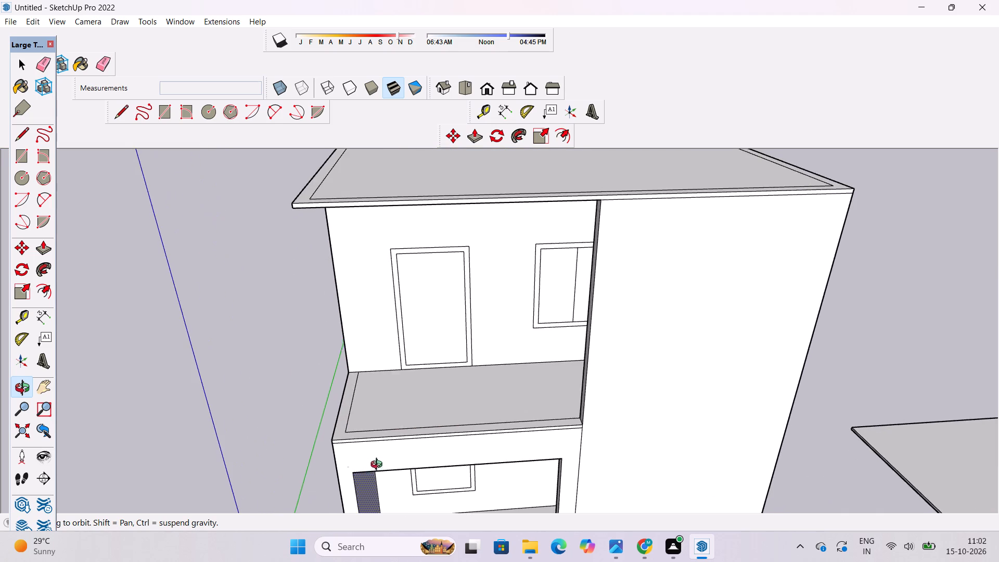
left_click_drag(379, 466, 357, 483)
Erase the inset line running parallel to the outer side edge of the balcony floor.
scroll(356, 482, "up", 2)
left_click(355, 469, "shift")
left_click_drag(355, 479, 353, 486)
key("e")
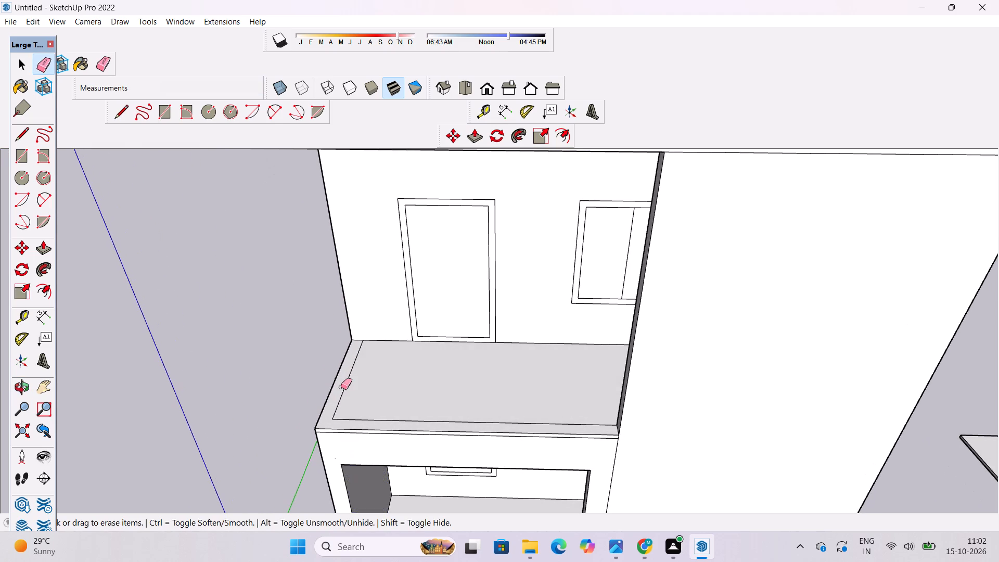
left_click_drag(342, 387, 342, 394)
Place a guide line on the balcony floor 4' in from its outer side edge.
left_click(21, 316)
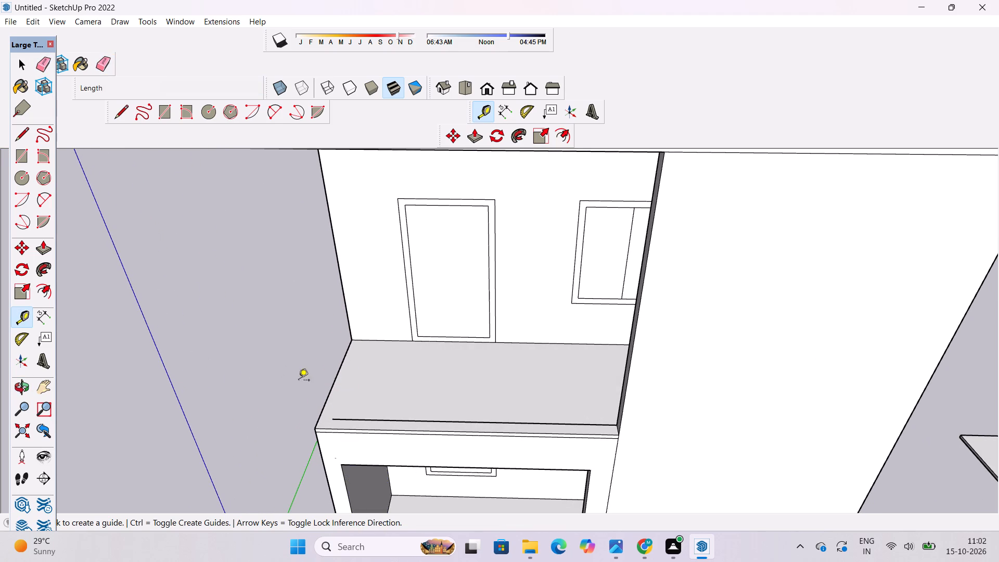
left_click(344, 357)
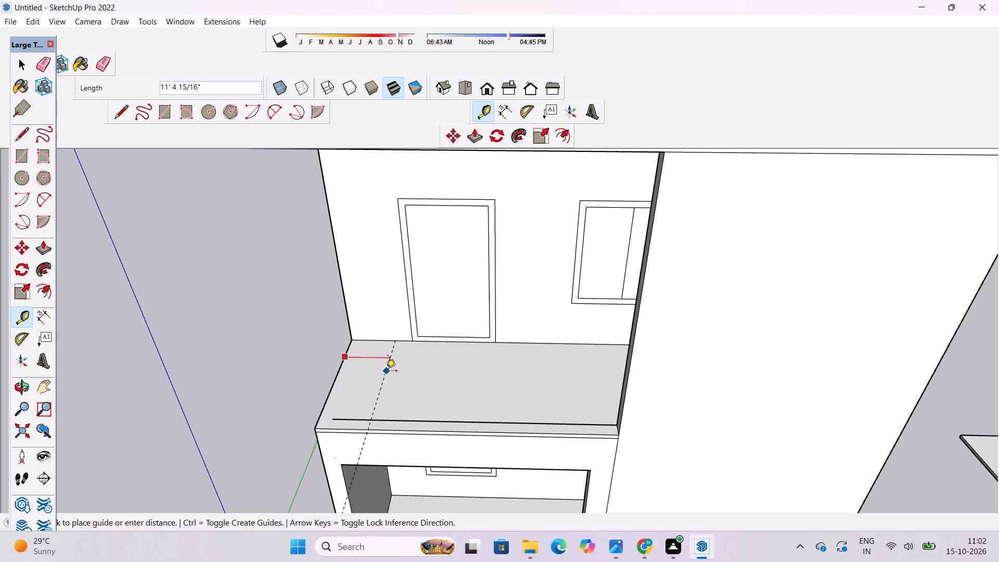
key("4")
key("apostrophe")
key("Return")
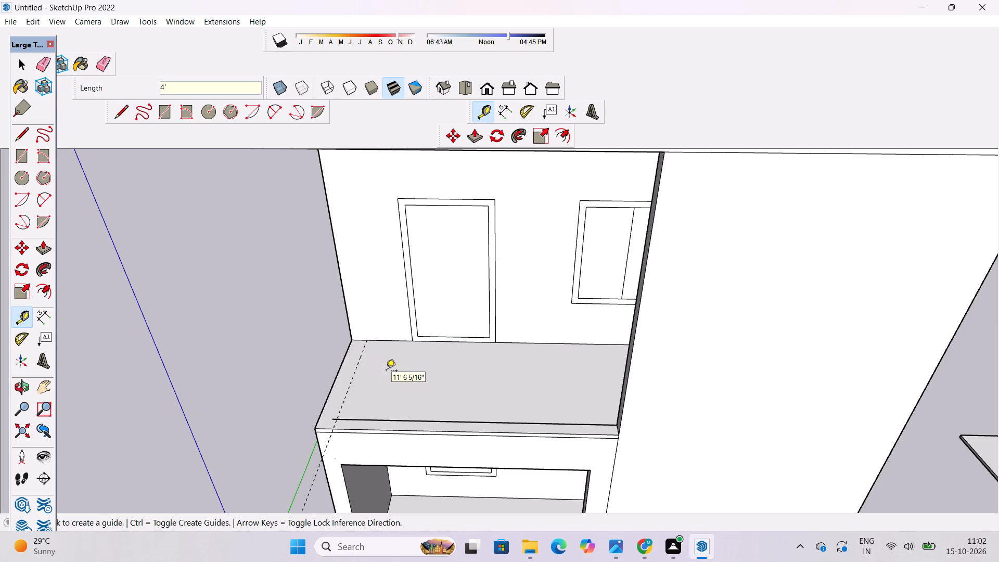
Draw a line along the guide from the house wall to the balcony floor's front inset line.
left_click(115, 114)
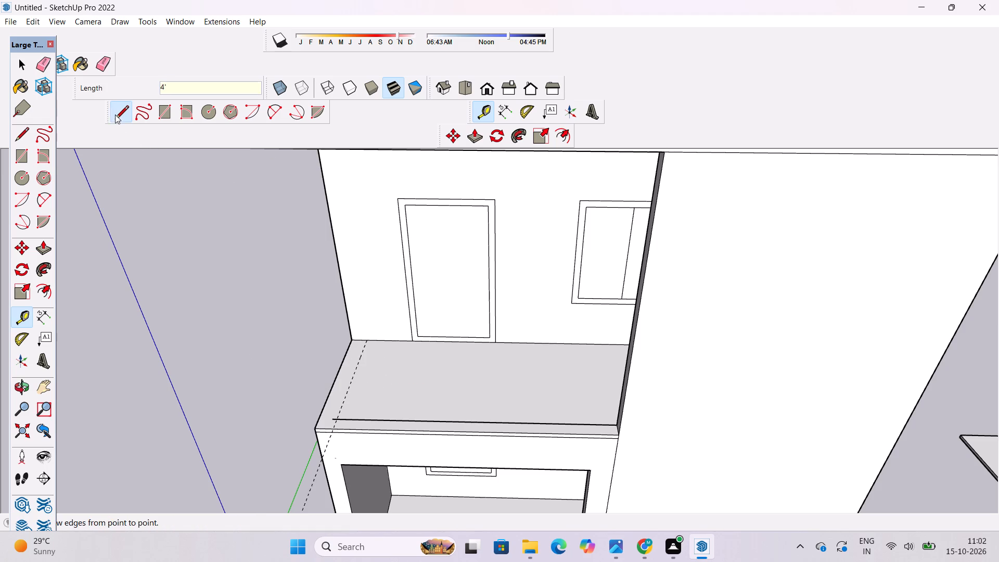
left_click(368, 340)
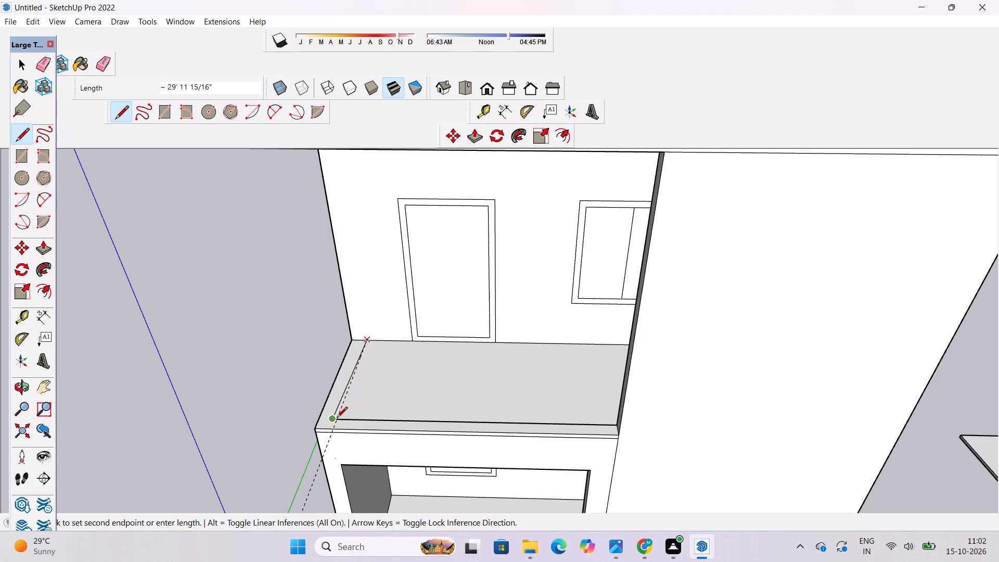
scroll(337, 421, "up", 11)
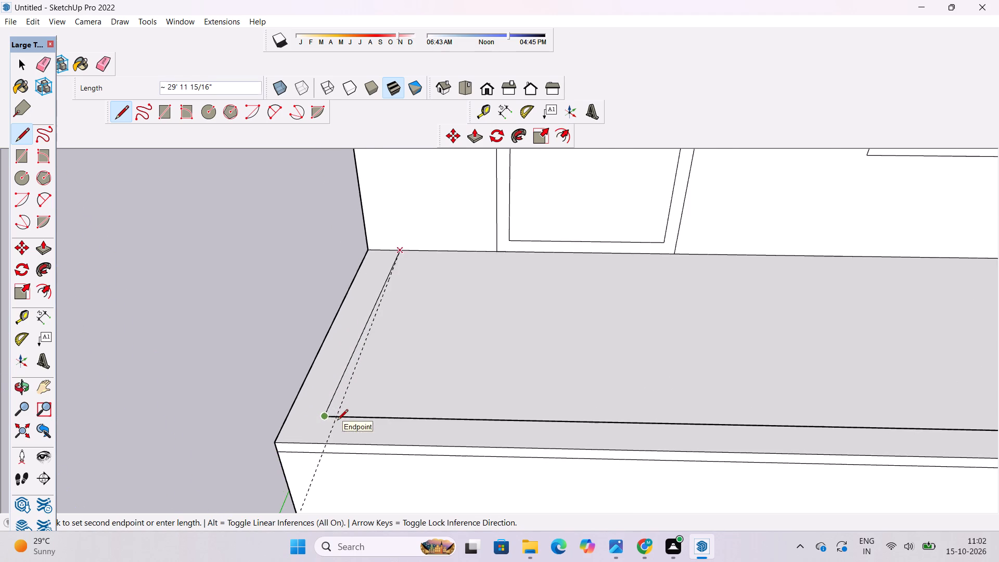
scroll(337, 421, "up", 2)
left_click(336, 414)
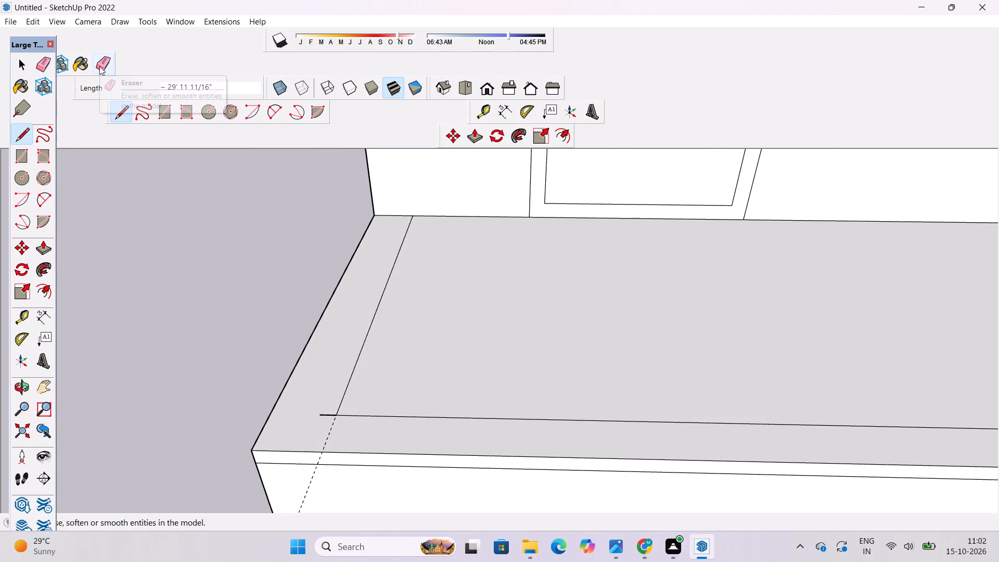
Erase the guide and the leftover stub of the front inset line beyond the new corner.
left_click(99, 66)
left_click_drag(323, 412, 334, 427)
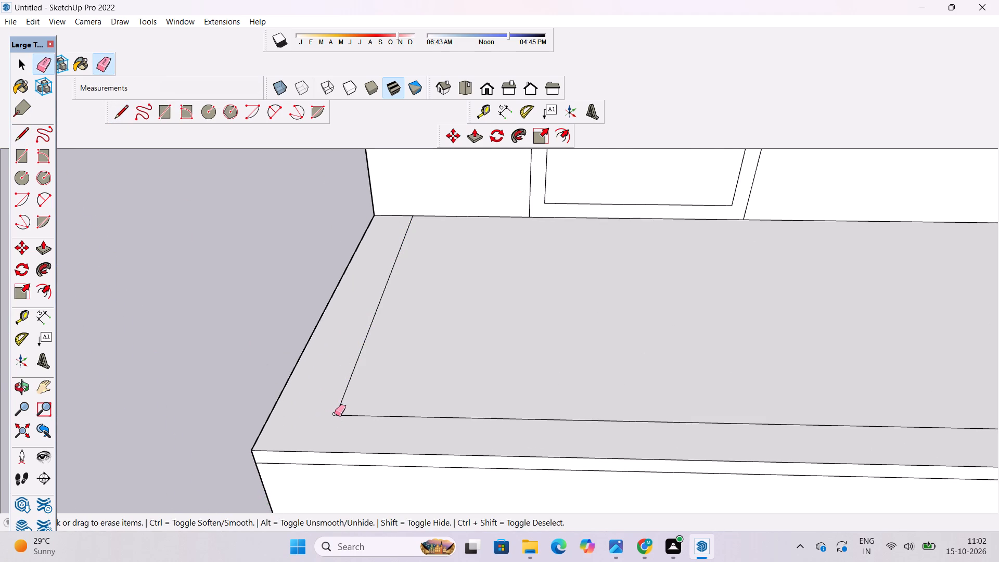
key("space")
Draw a line from the corner of the balcony's inset lines to its outer side edge, closing off the side strip.
type("o")
scroll(343, 402, "down", 8)
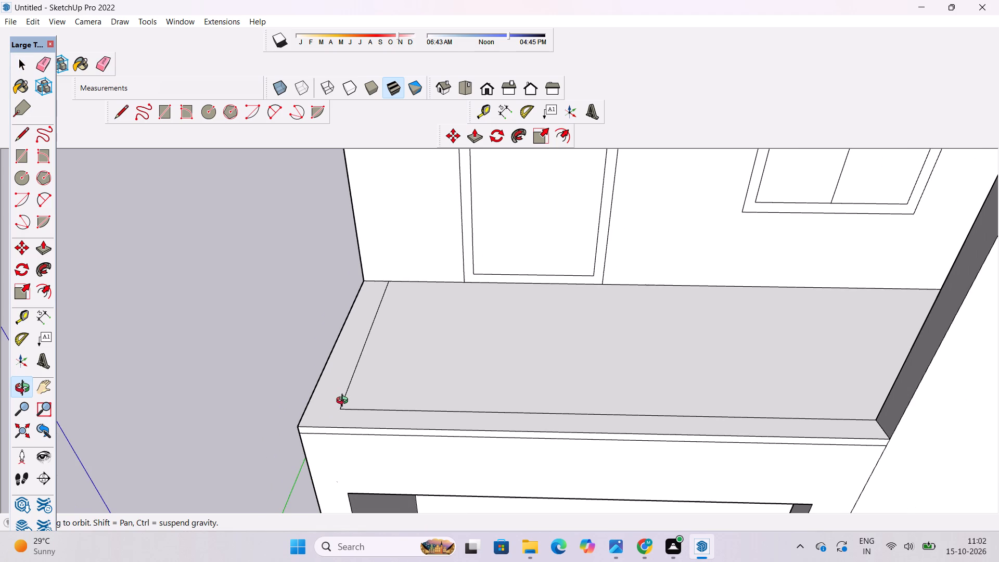
left_click_drag(358, 434, 374, 349)
scroll(374, 351, "down", 3)
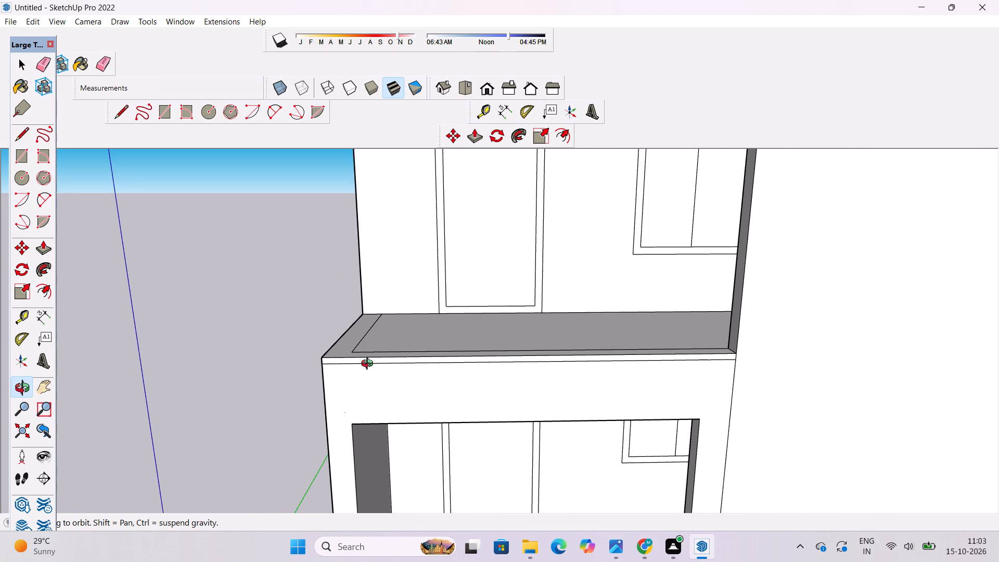
left_click_drag(369, 365, 395, 379)
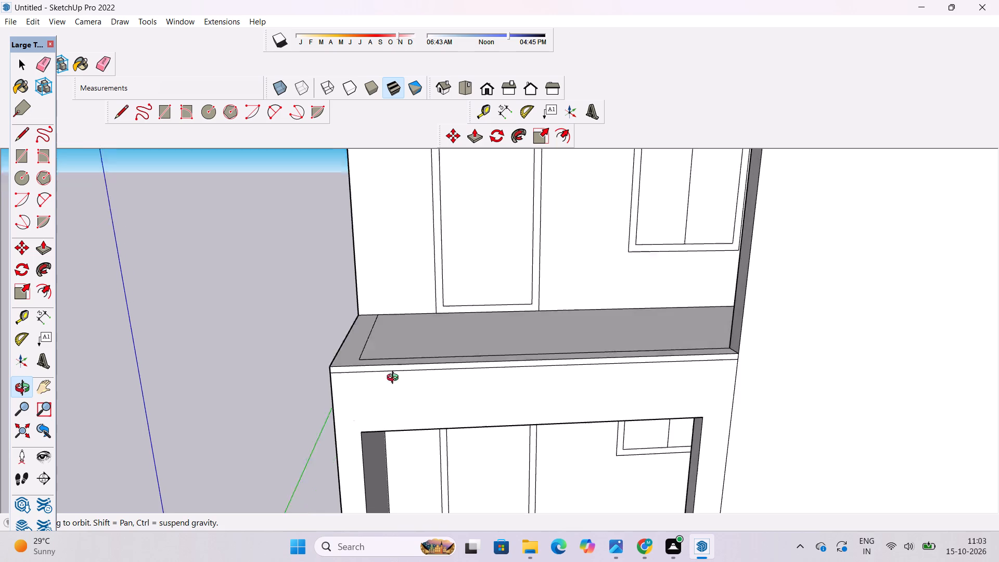
left_click_drag(395, 379, 432, 420)
scroll(425, 400, "down", 4)
left_click_drag(425, 400, 417, 458, "shift")
left_click_drag(416, 458, 415, 403)
left_click_drag(416, 404, 413, 424, "shift")
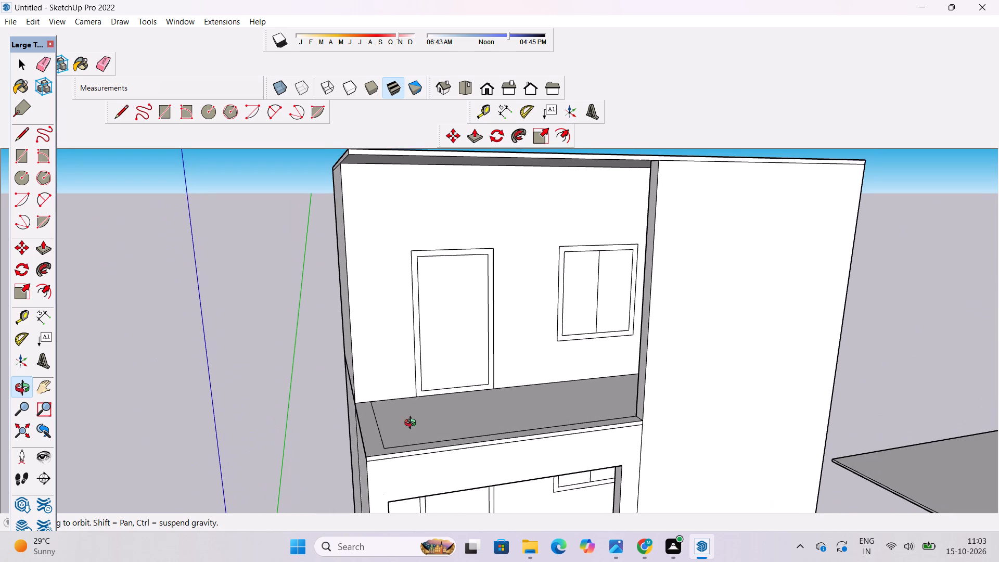
key("l")
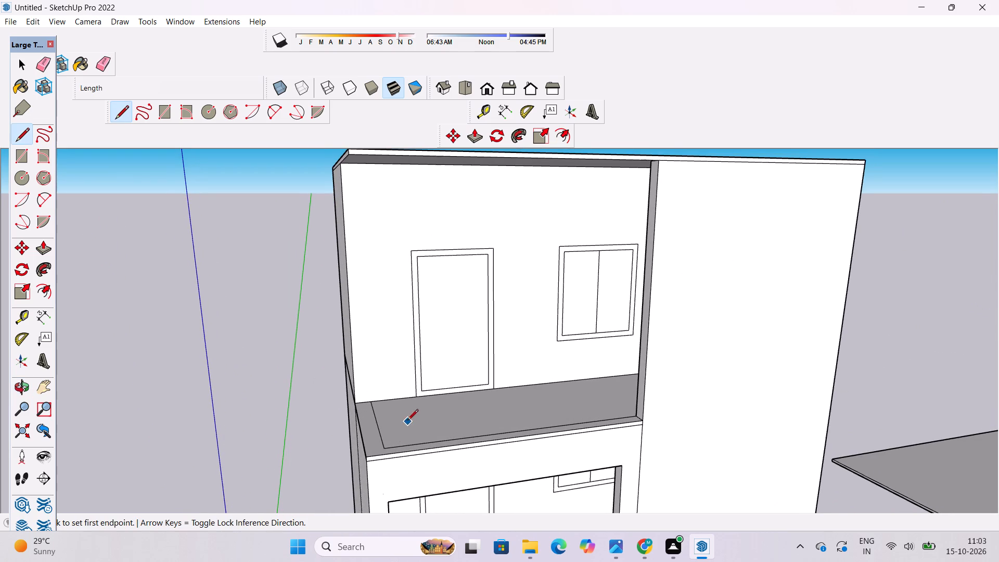
scroll(389, 453, "up", 12)
left_click(376, 455)
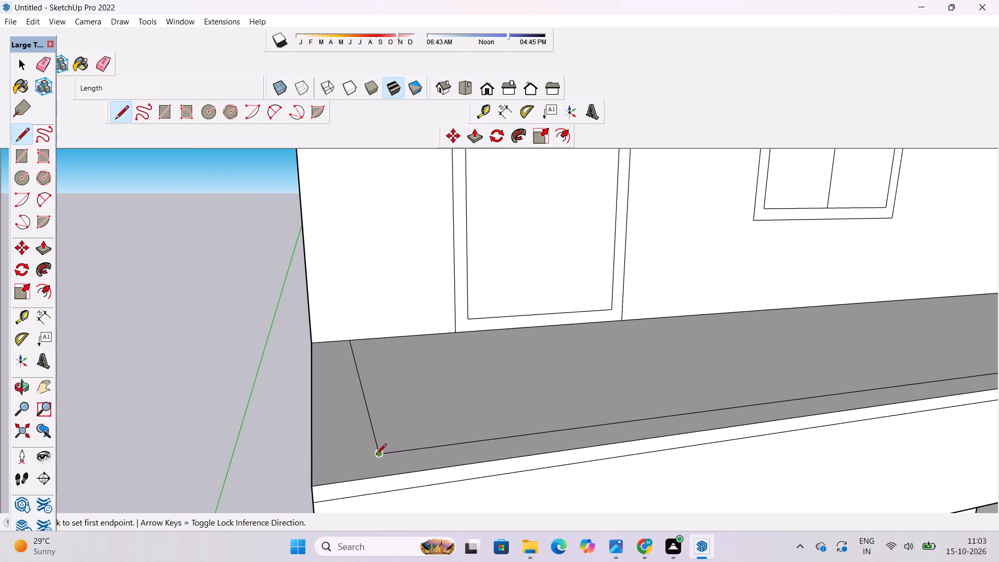
left_click(313, 461)
key("space")
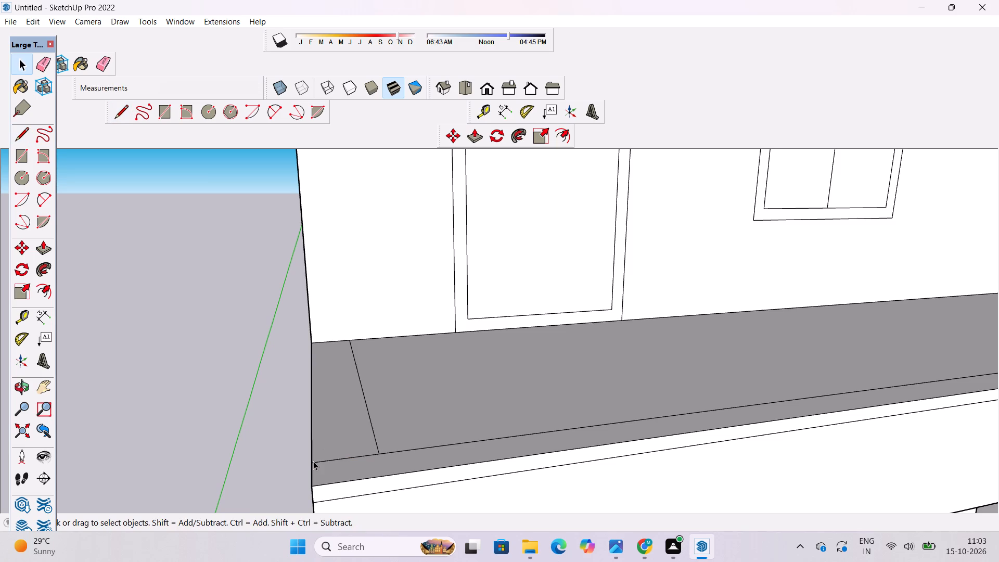
Push/Pull the balcony floor's side strip up 60' to the underside of the roof slab, forming a side wall.
key("p")
scroll(434, 435, "down", 5)
scroll(185, 450, "up", 4)
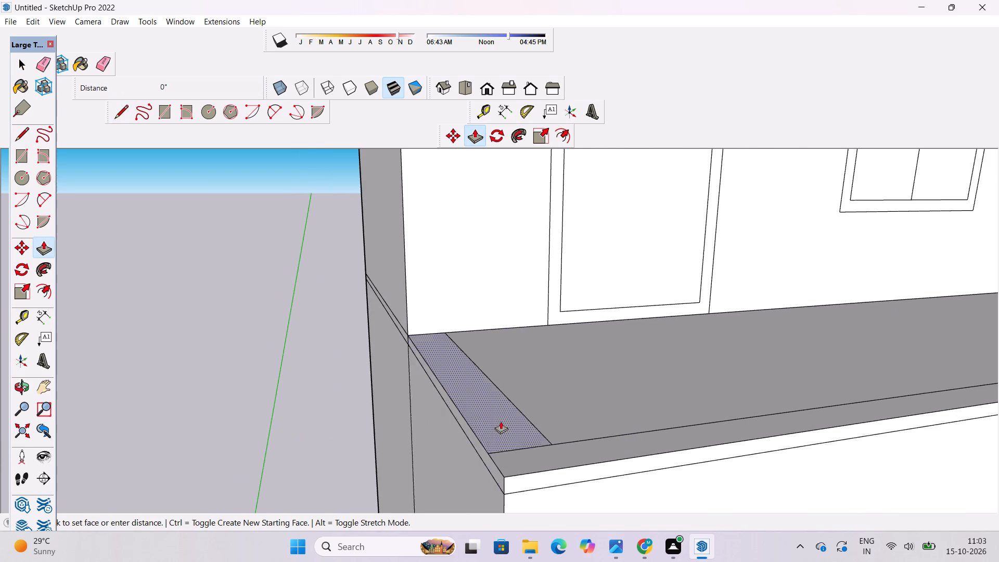
left_click(501, 421)
scroll(474, 407, "down", 15)
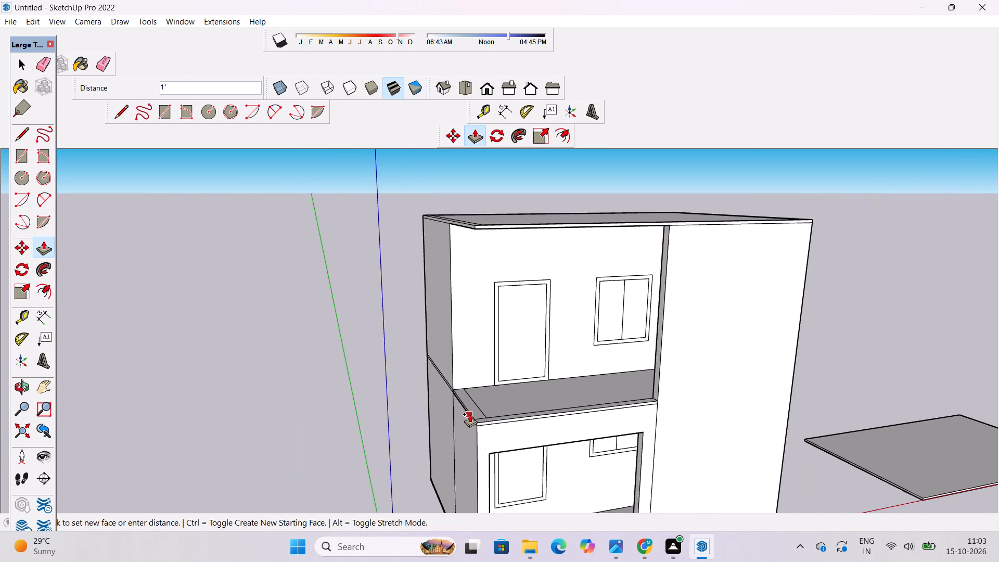
scroll(470, 414, "down", 5)
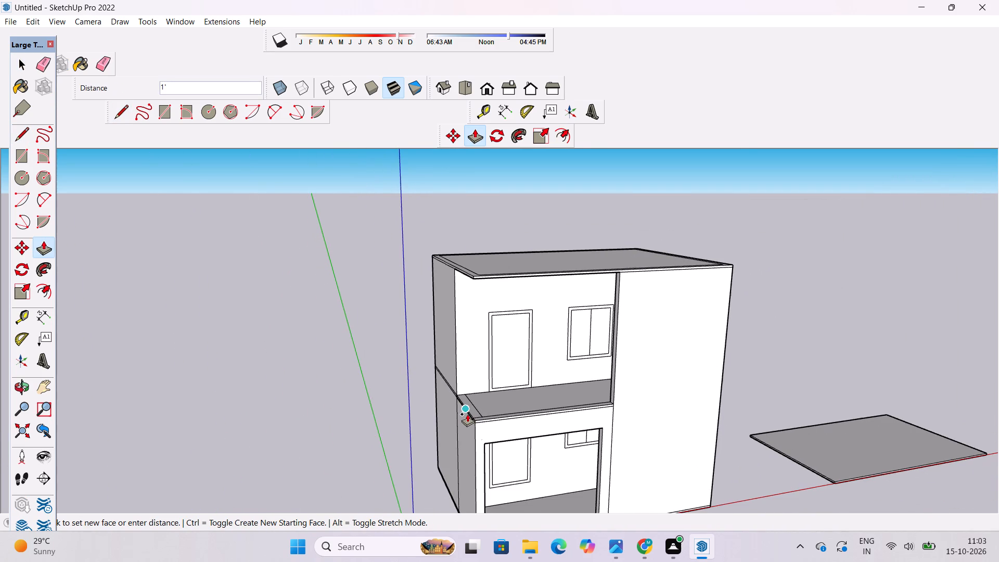
scroll(467, 414, "up", 1)
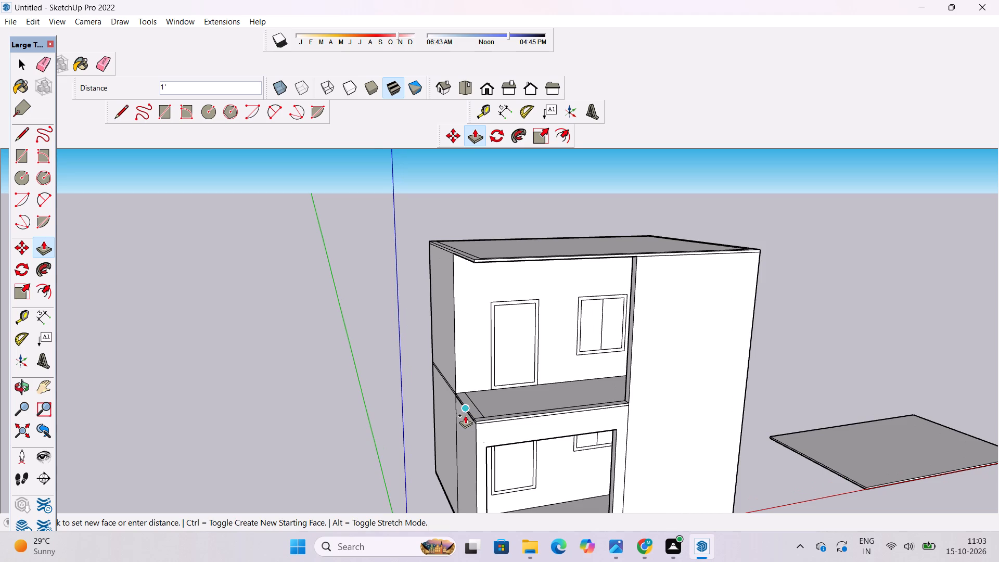
scroll(465, 415, "up", 1)
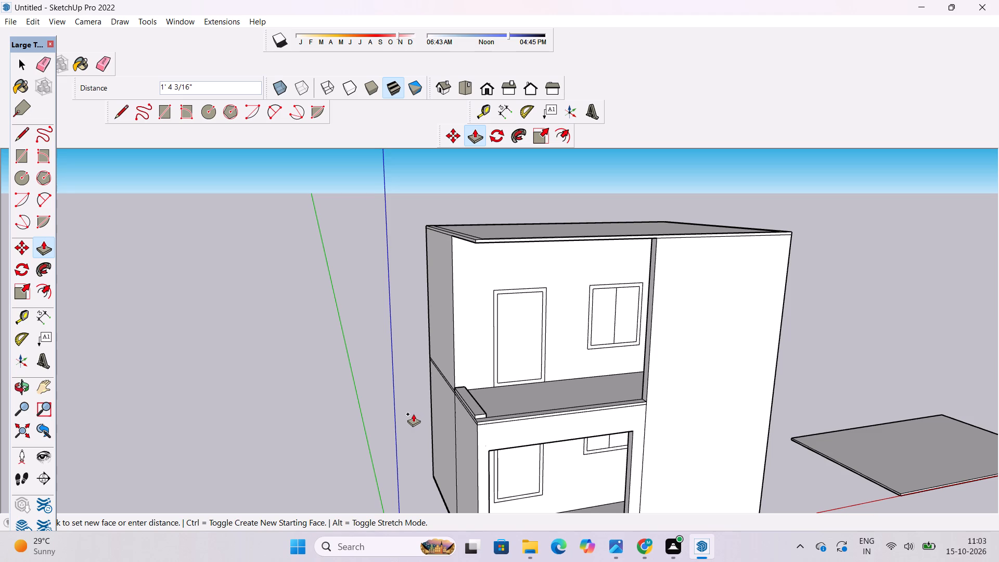
scroll(413, 414, "down", 1)
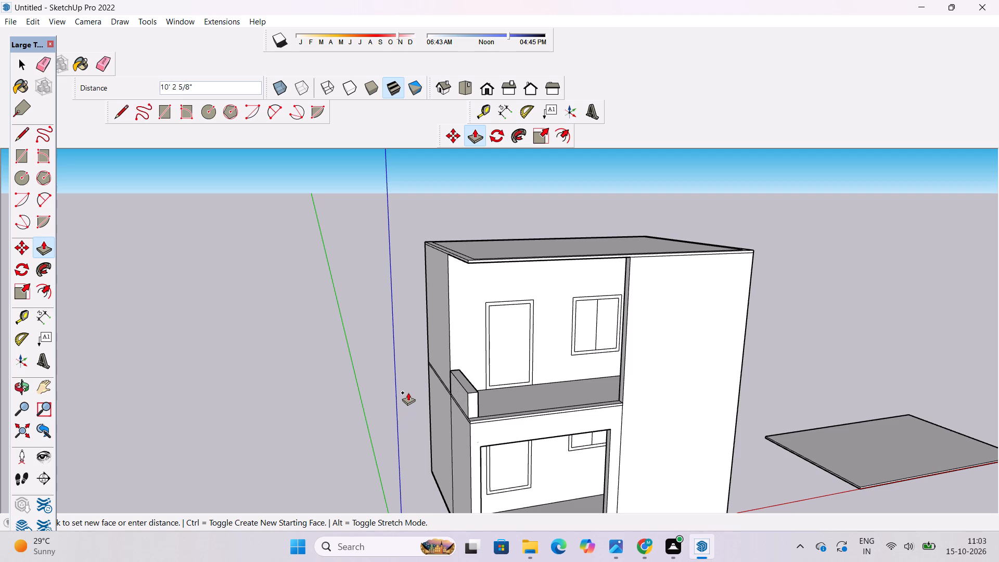
scroll(434, 406, "down", 2)
scroll(432, 392, "up", 3)
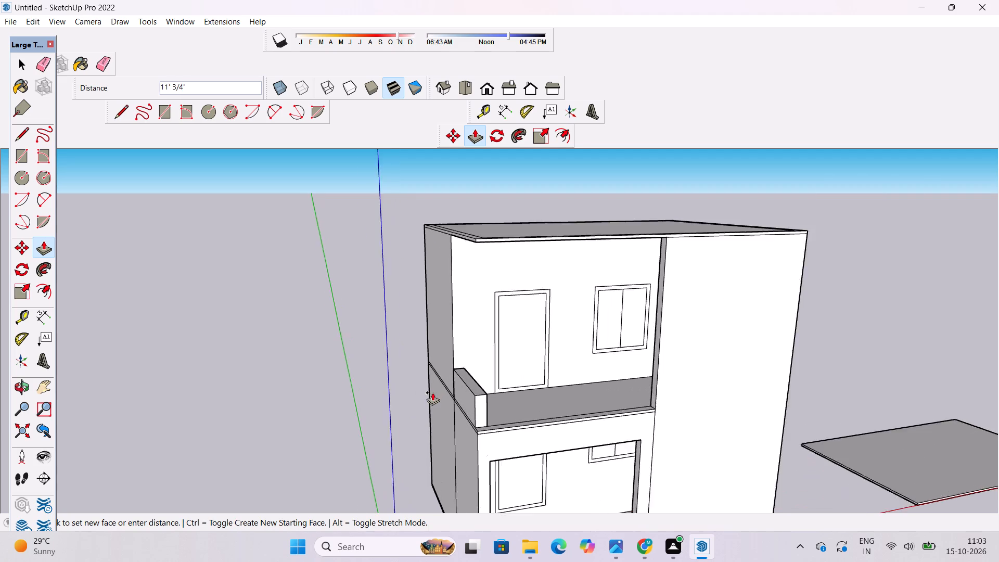
scroll(432, 392, "up", 2)
scroll(405, 426, "down", 8)
scroll(437, 312, "up", 6)
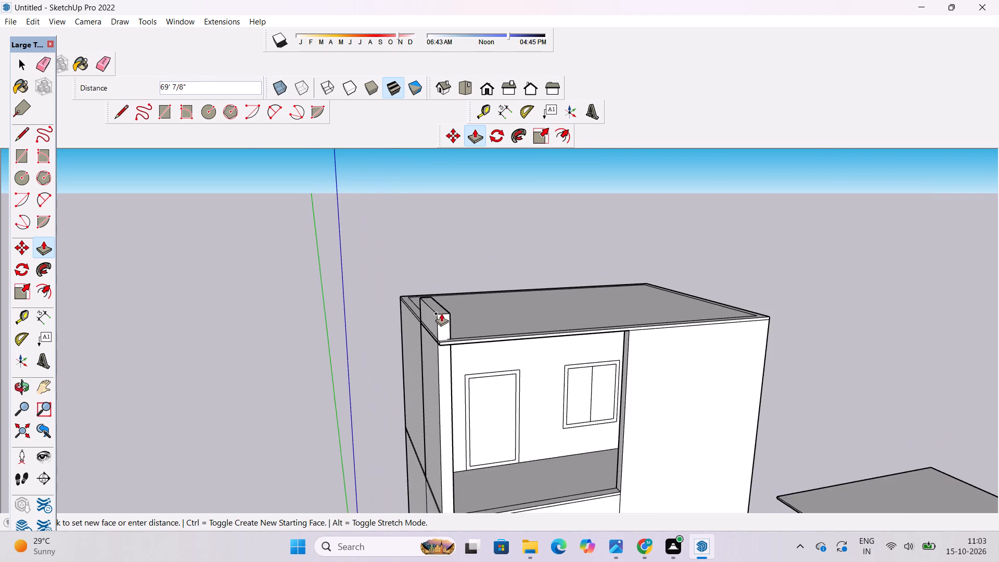
scroll(443, 322, "up", 15)
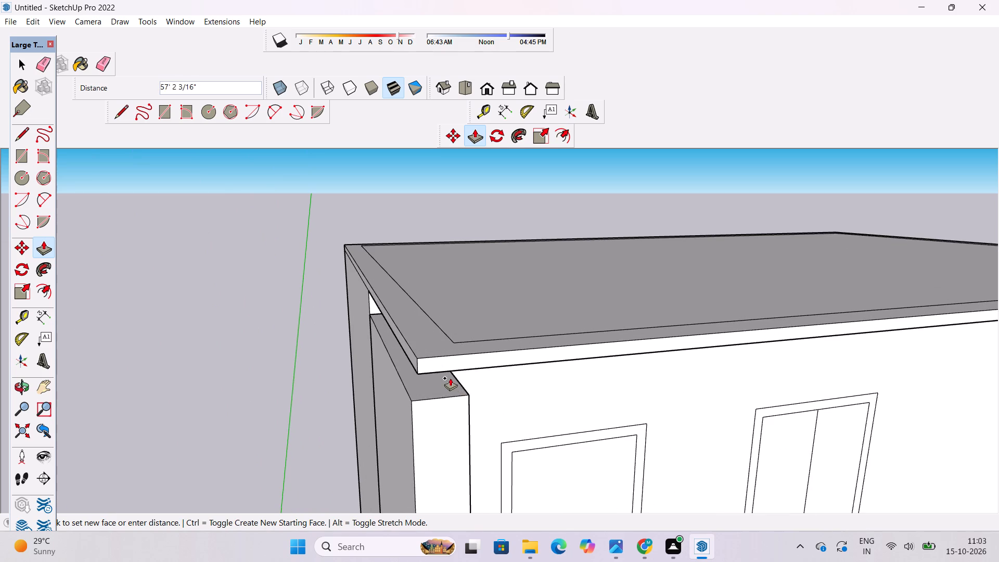
left_click(478, 371)
scroll(340, 387, "down", 5)
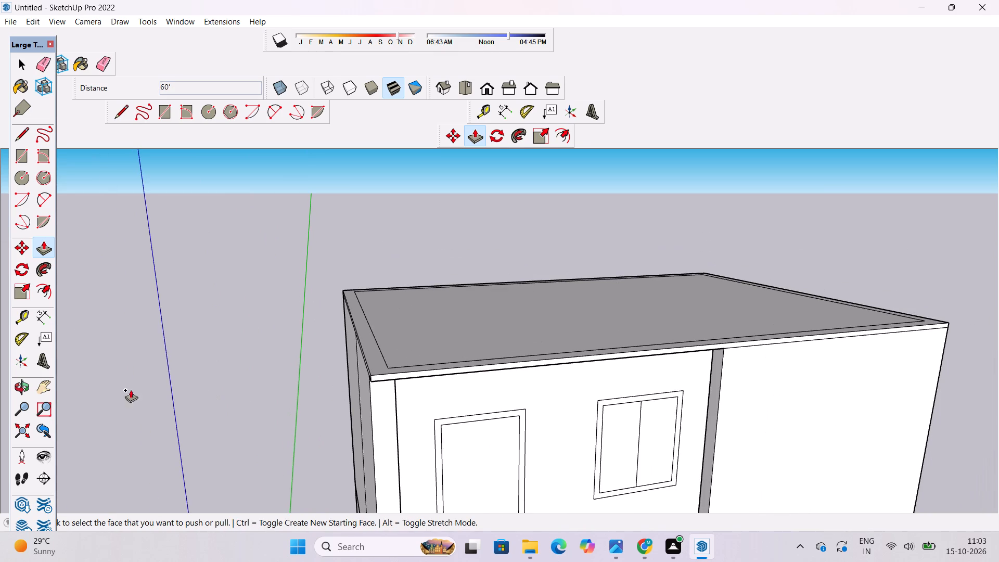
Examine the balcony's raised side wall from the house's outer side, from above and from the front.
left_click(22, 389)
left_click_drag(413, 371, 622, 279)
scroll(574, 266, "down", 4)
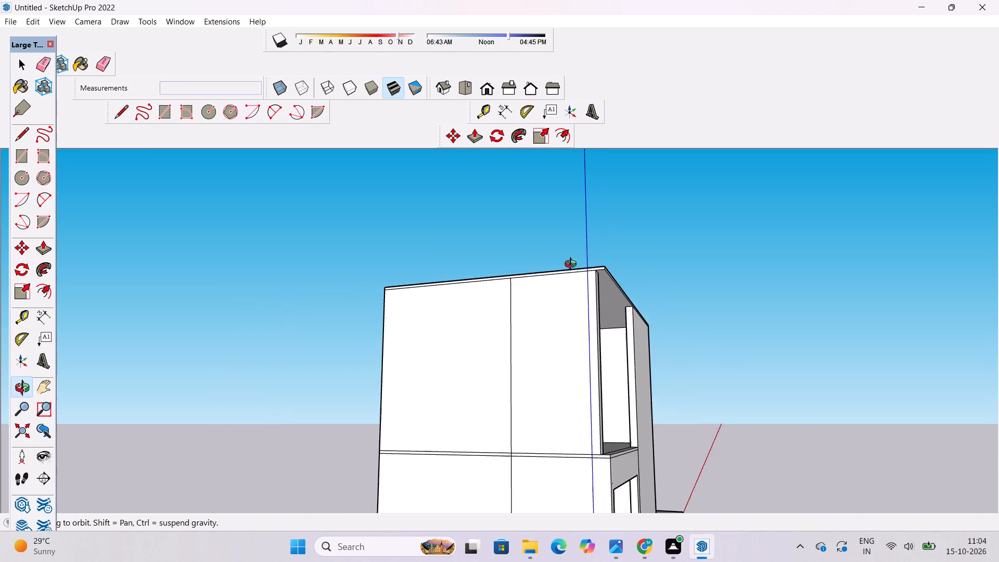
scroll(573, 265, "down", 5)
left_click_drag(627, 309, 410, 469)
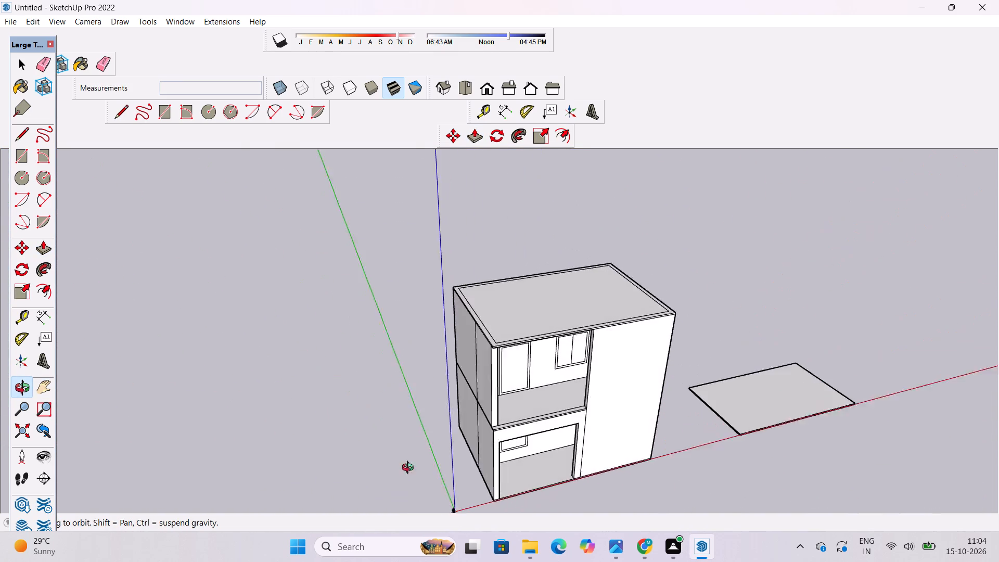
left_click_drag(410, 469, 398, 470)
scroll(492, 432, "up", 10)
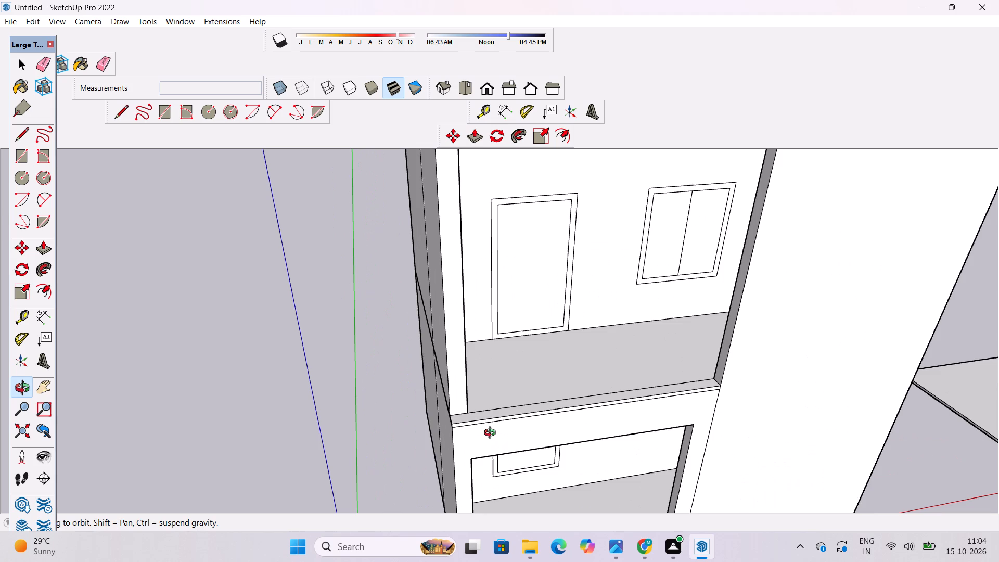
left_click_drag(492, 434, 499, 470, "shift")
left_click_drag(499, 470, 567, 462)
left_click_drag(567, 462, 546, 457, "shift")
scroll(540, 450, "down", 4)
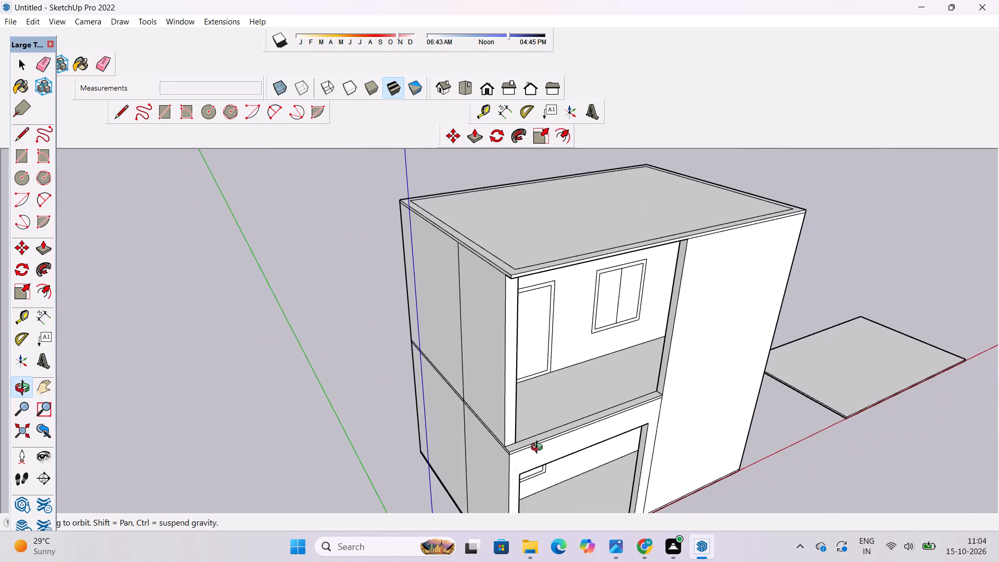
Push/Pull the balcony floor's front strip up 9' to form a parapet.
left_click_drag(539, 449, 535, 478, "shift")
left_click_drag(535, 478, 522, 376, "shift")
left_click_drag(506, 387, 575, 392)
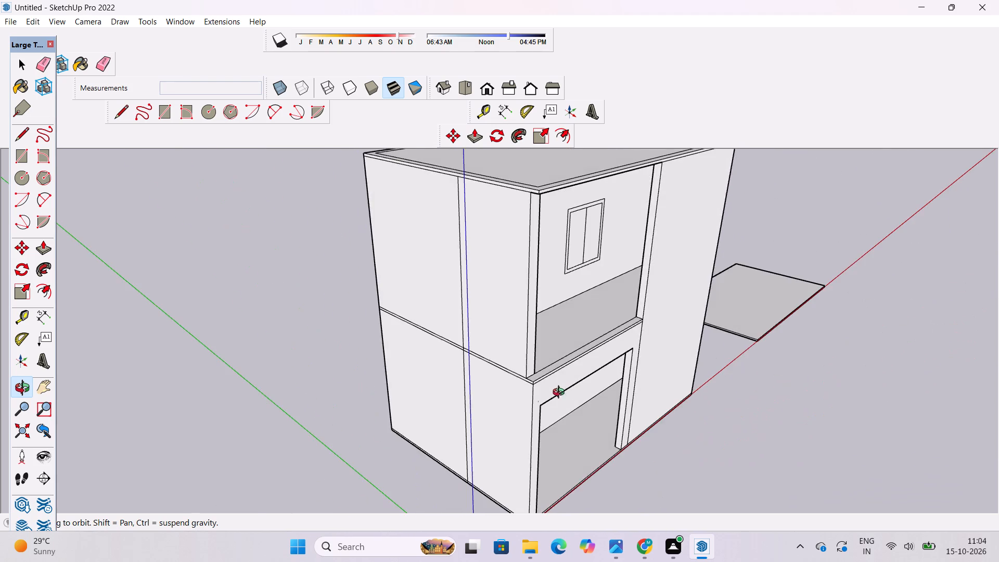
scroll(554, 394, "up", 8)
left_click_drag(530, 371, 506, 413, "shift")
left_click_drag(504, 416, 515, 416)
key("p")
left_click(517, 399)
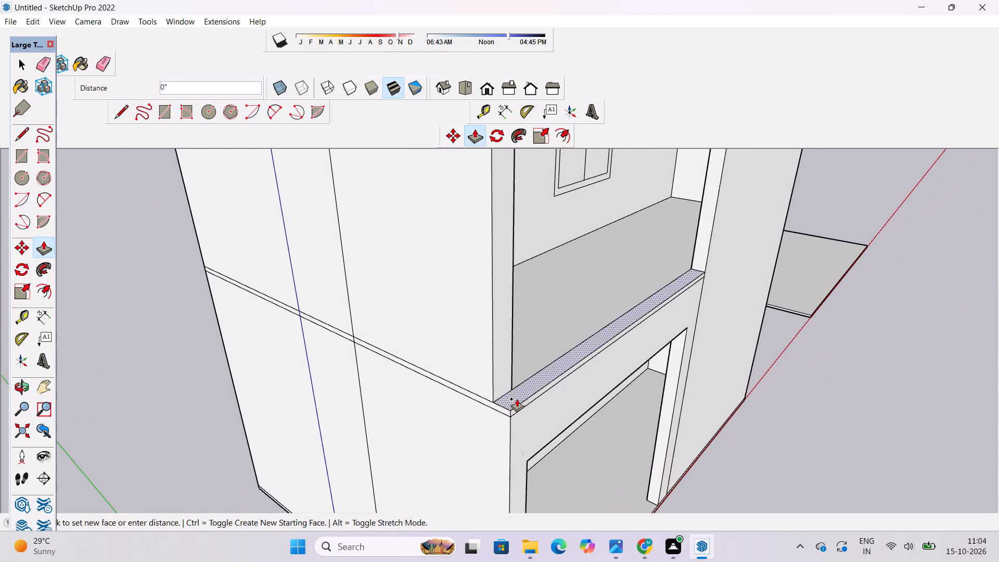
scroll(510, 388, "down", 7)
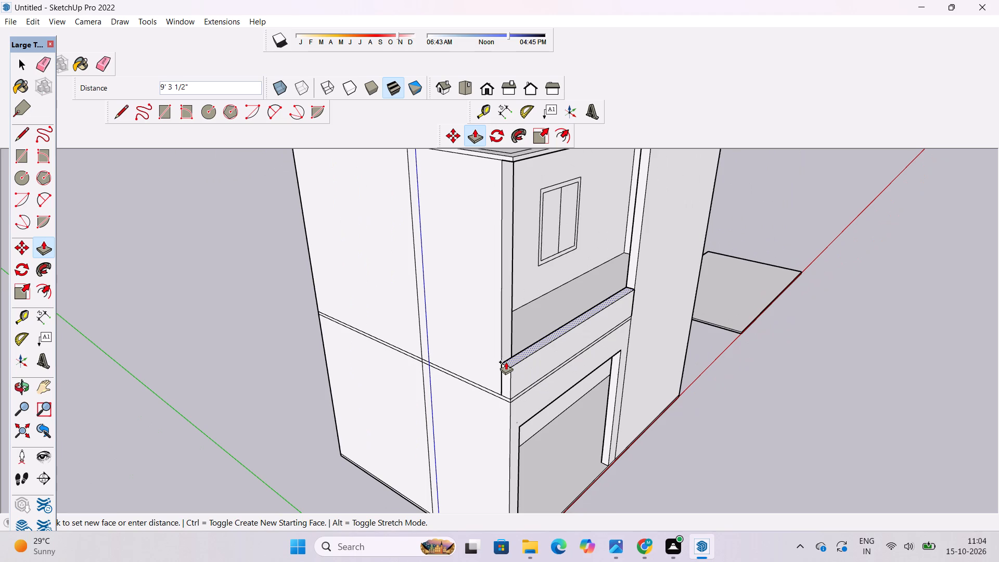
type("9'")
key("Return")
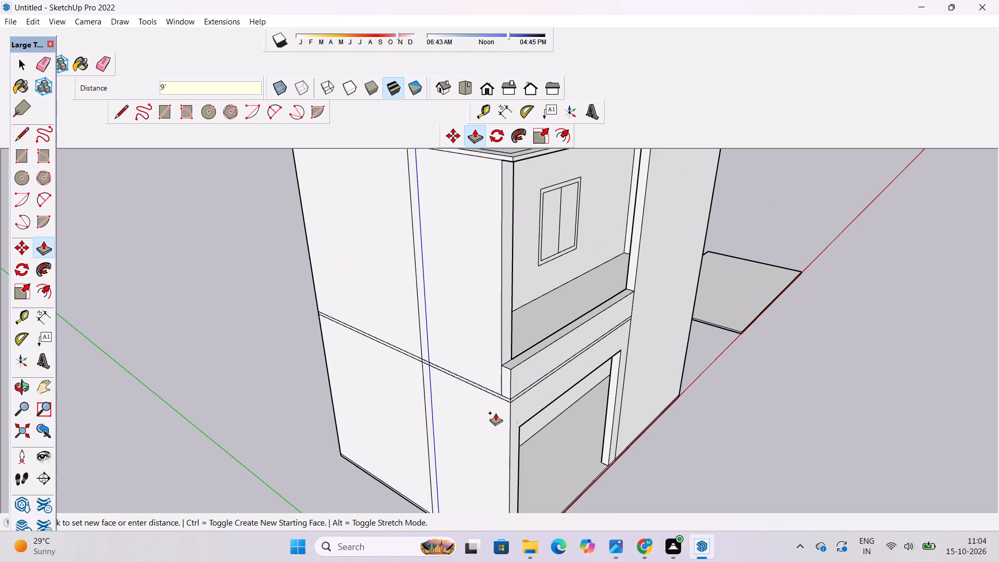
Push/Pull the front end face of the balcony's side wall forward until it is flush with the parapet's outer face.
key("o")
scroll(534, 392, "down", 3)
left_click_drag(532, 372, 537, 441, "shift")
left_click_drag(537, 441, 387, 430)
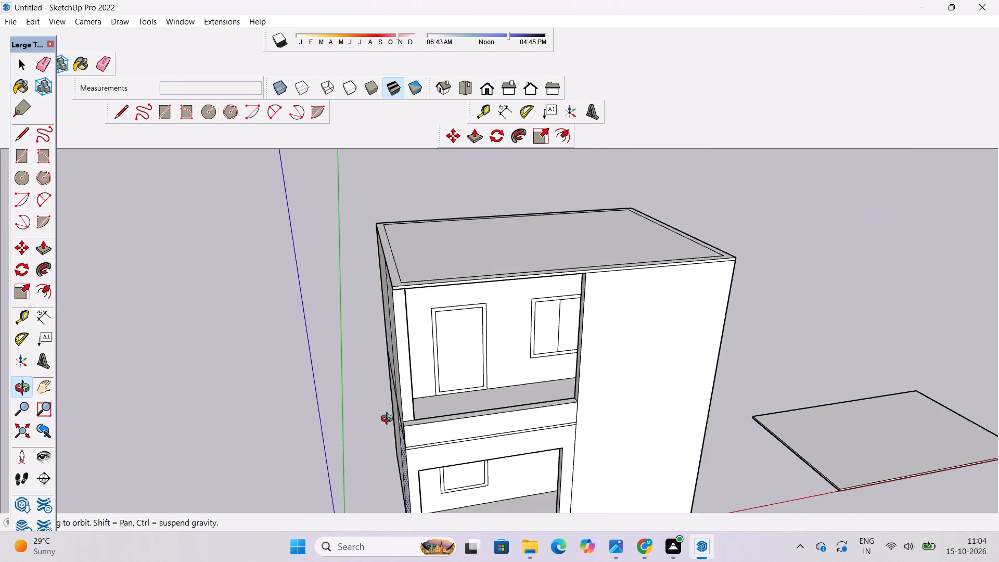
scroll(389, 420, "up", 4)
left_click_drag(442, 412, 714, 369, "shift")
left_click_drag(702, 368, 605, 420, "shift")
left_click_drag(590, 432, 372, 467)
left_click_drag(408, 459, 390, 469, "shift")
left_click_drag(390, 470, 437, 464)
key("p")
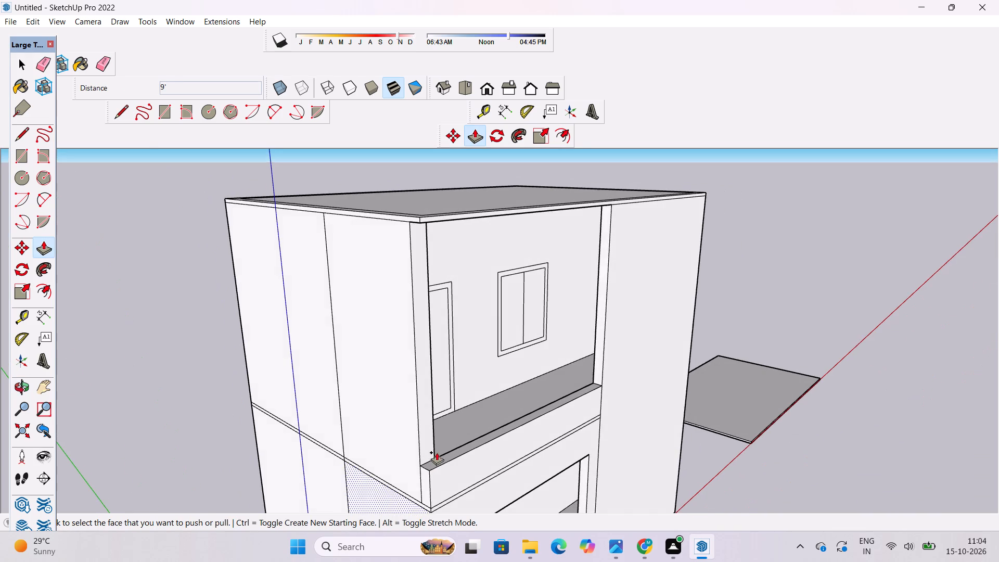
scroll(434, 414, "up", 4)
scroll(424, 414, "down", 7)
scroll(422, 463, "up", 7)
left_click(419, 445)
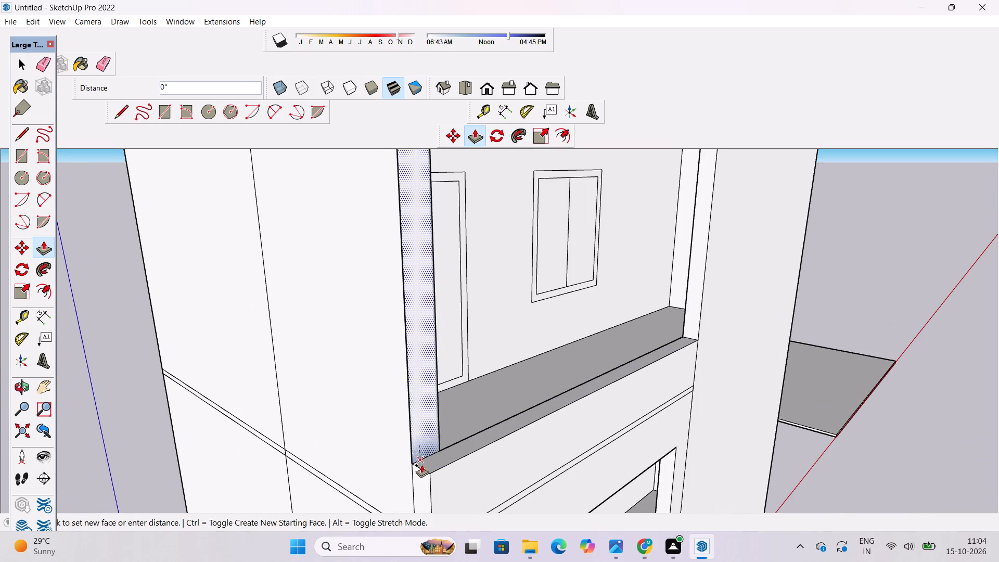
left_click(429, 477)
key("space")
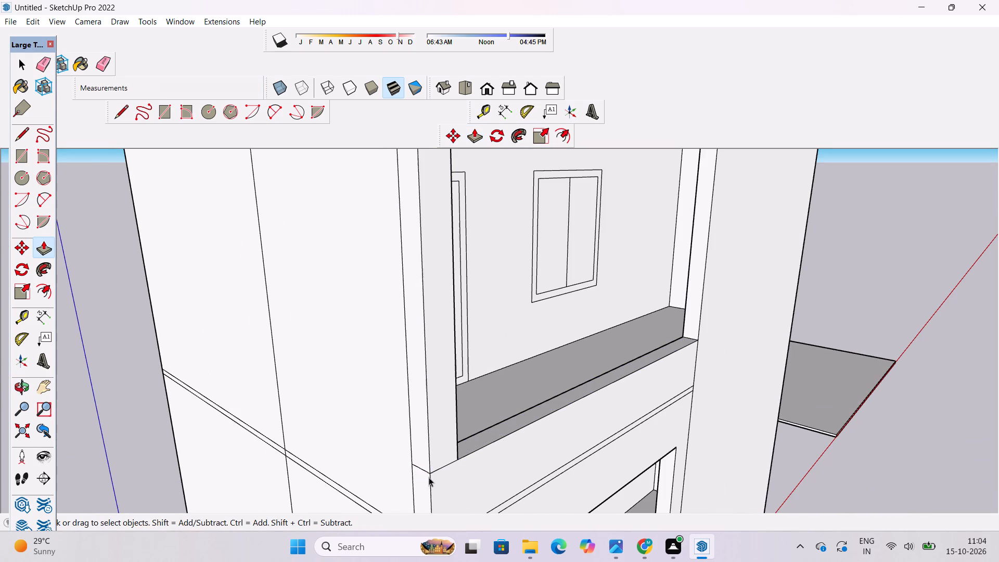
Examine the corner where the balcony's side wall meets the parapet, and the roof edge above it.
key("o")
scroll(489, 417, "down", 6)
left_click_drag(525, 478, 401, 415)
left_click_drag(405, 397, 417, 457, "shift")
left_click_drag(426, 481, 515, 561)
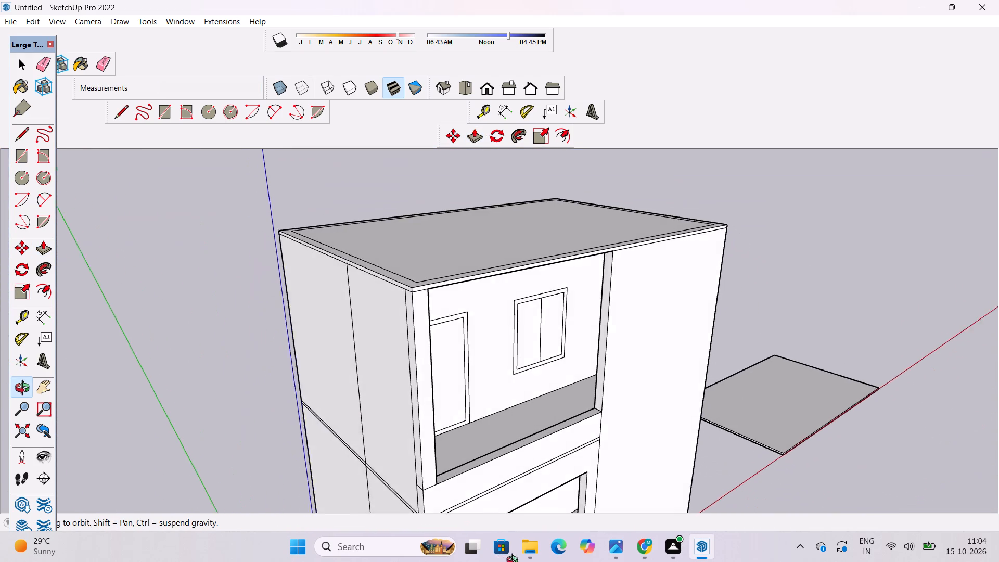
left_click_drag(515, 561, 517, 561)
scroll(459, 361, "up", 4)
left_click_drag(453, 373, 422, 336, "shift")
left_click_drag(374, 373, 493, 362)
scroll(501, 357, "down", 4)
left_click_drag(595, 391, 472, 386)
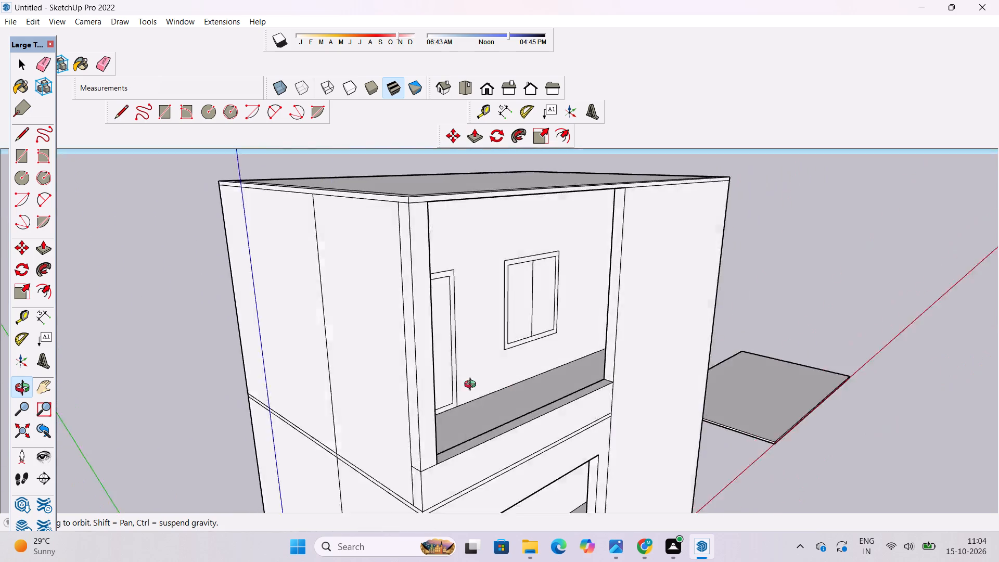
left_click_drag(472, 386, 510, 448)
left_click_drag(514, 478, 517, 374)
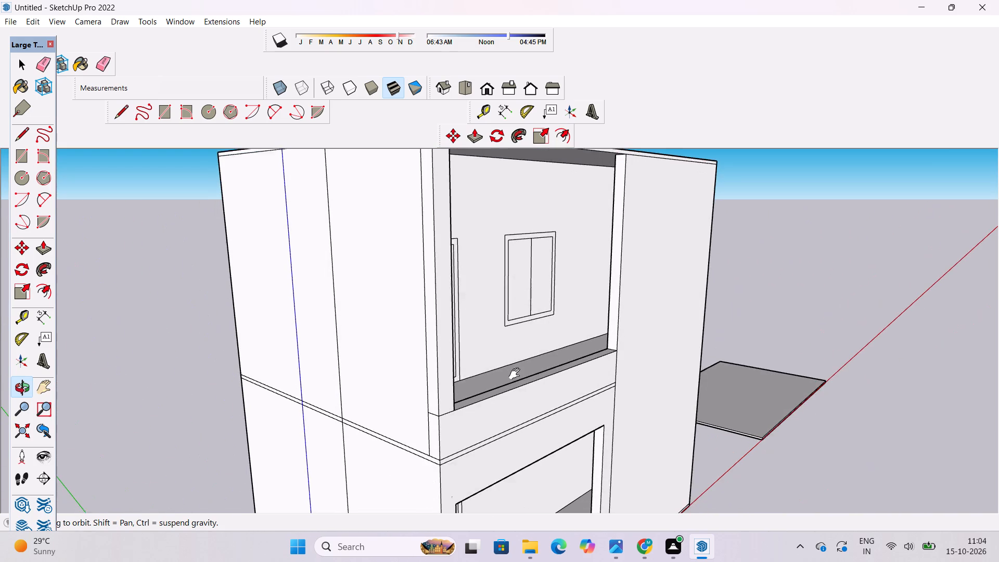
left_click_drag(517, 374, 517, 373)
Erase the front and outer-side seam edges where the balcony's side wall meets the parapet.
scroll(429, 412, "up", 4)
left_click_drag(430, 412, 427, 449, "shift")
scroll(450, 442, "up", 4, "shift")
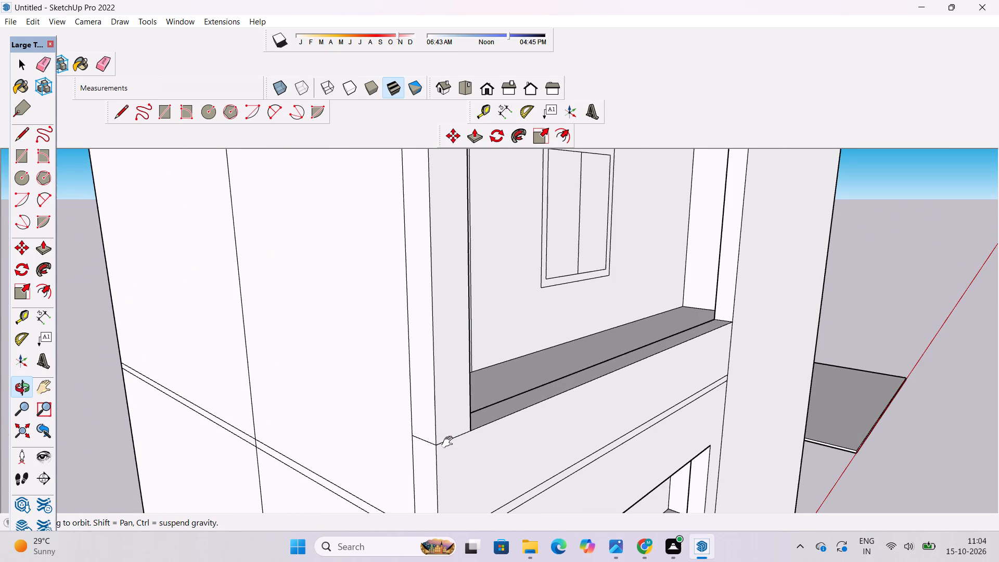
key("shift+e")
left_click_drag(449, 431, 453, 441)
left_click_drag(453, 440, 448, 420)
left_click_drag(448, 420, 440, 447, "shift")
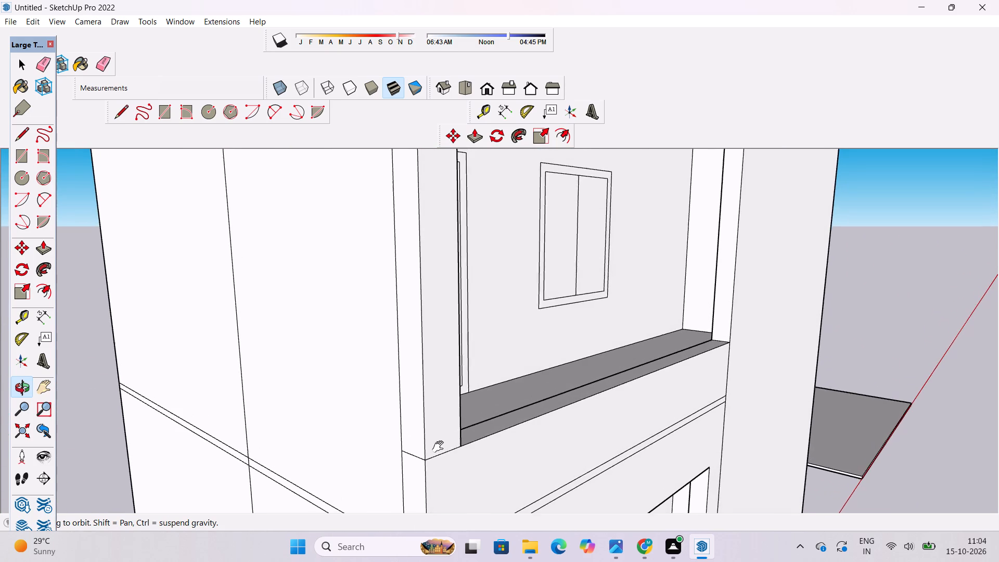
left_click_drag(440, 447, 440, 448, "shift")
key("e")
left_click_drag(444, 441, 446, 458)
left_click_drag(412, 446, 413, 461)
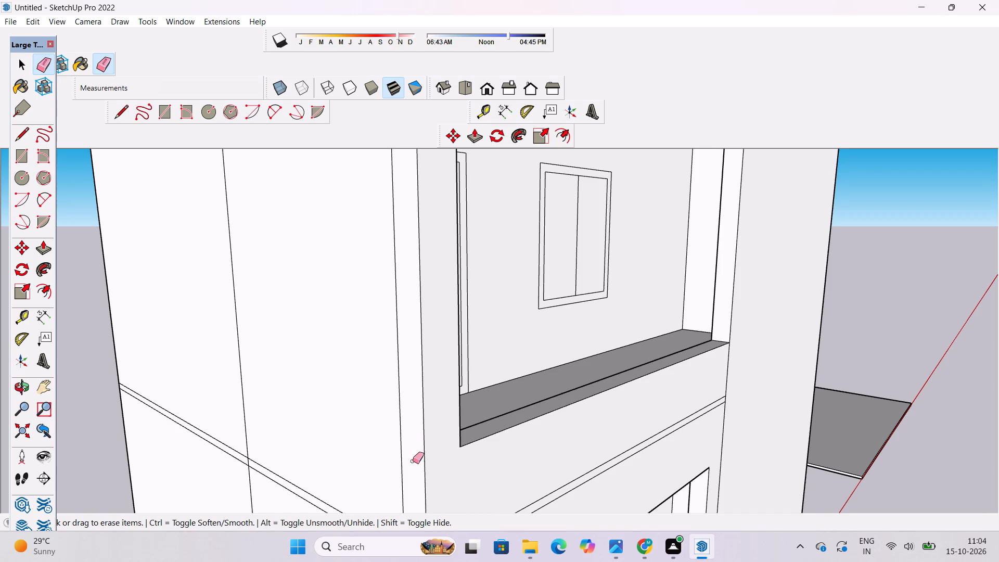
key("space")
Examine the balcony frame and porch openings across the house front from straight on and from above.
key("o")
scroll(416, 435, "down", 5)
left_click_drag(528, 471, 398, 462)
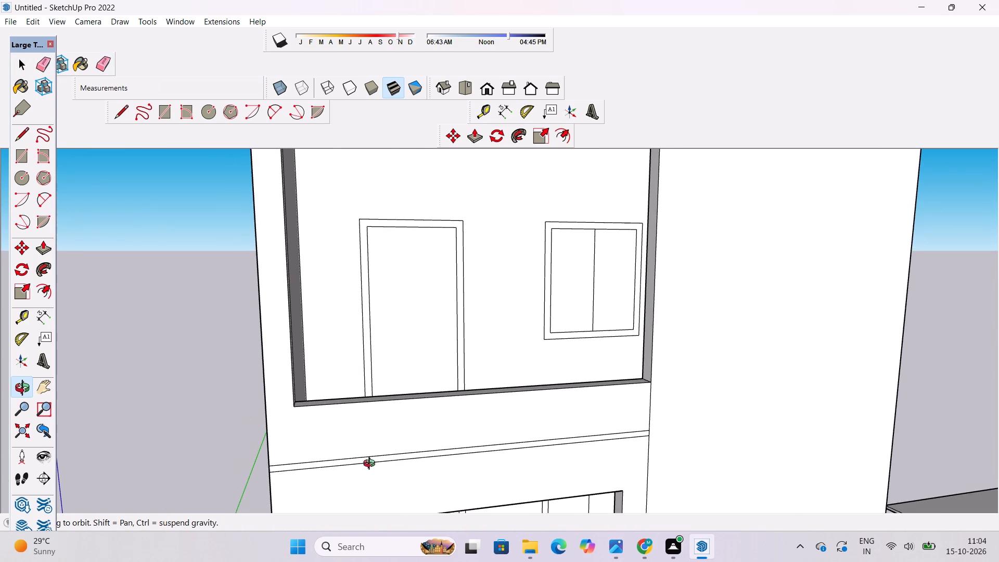
scroll(266, 411, "down", 6)
scroll(521, 435, "up", 4)
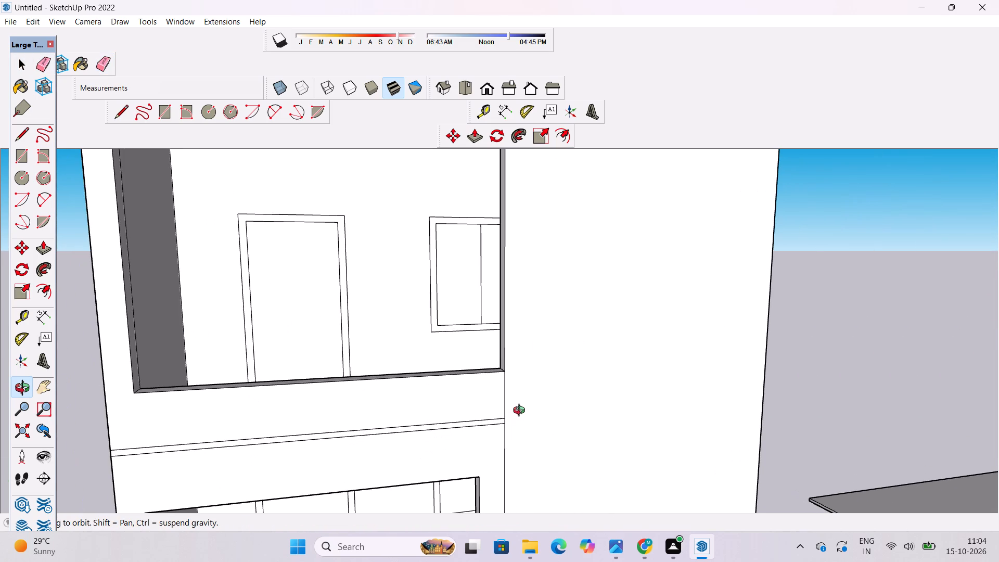
scroll(518, 412, "down", 6)
left_click_drag(524, 451, 460, 417)
scroll(446, 349, "down", 9)
scroll(447, 398, "up", 6)
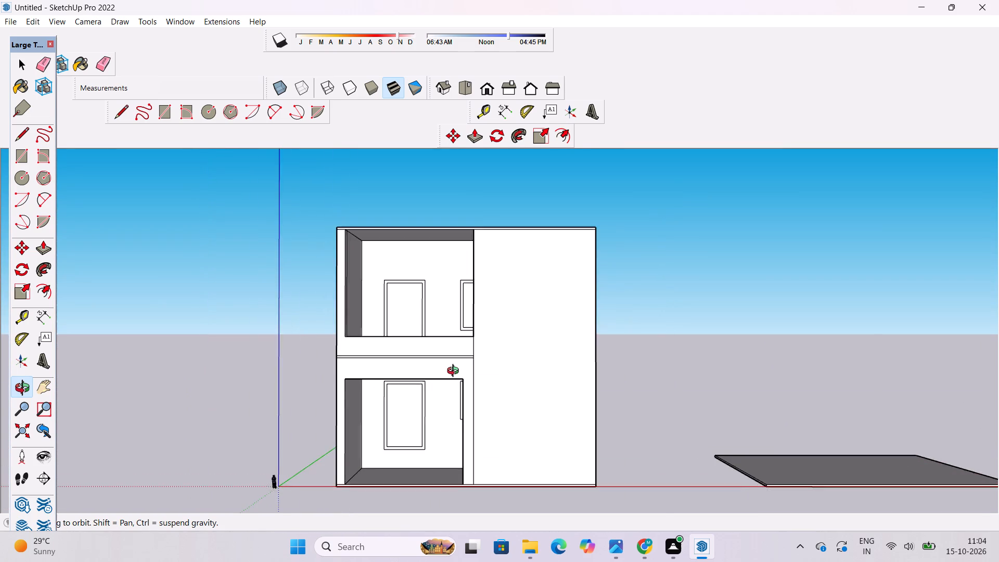
scroll(455, 372, "up", 3)
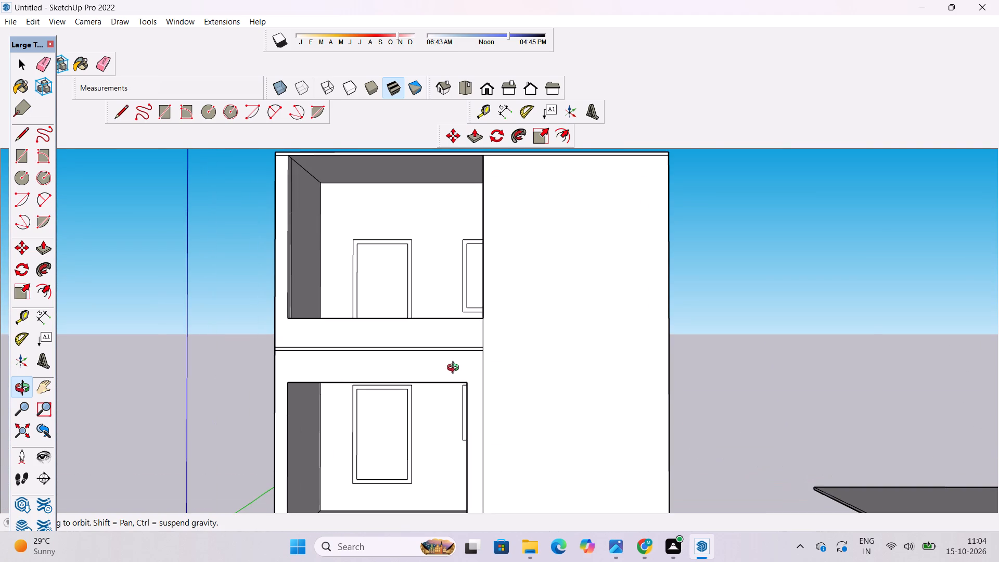
scroll(455, 370, "up", 2)
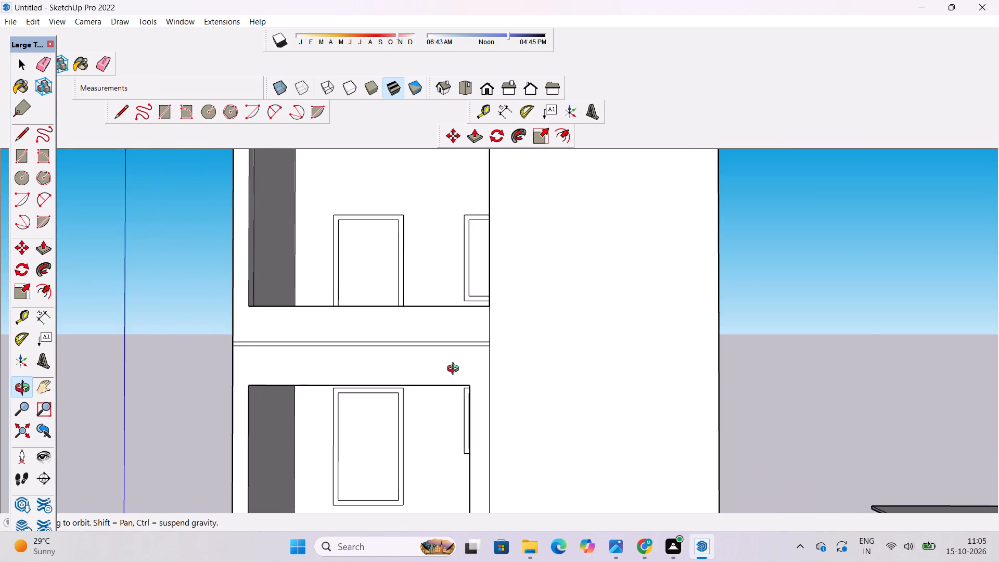
scroll(455, 370, "up", 2)
left_click_drag(455, 374, 523, 431)
scroll(517, 421, "down", 4)
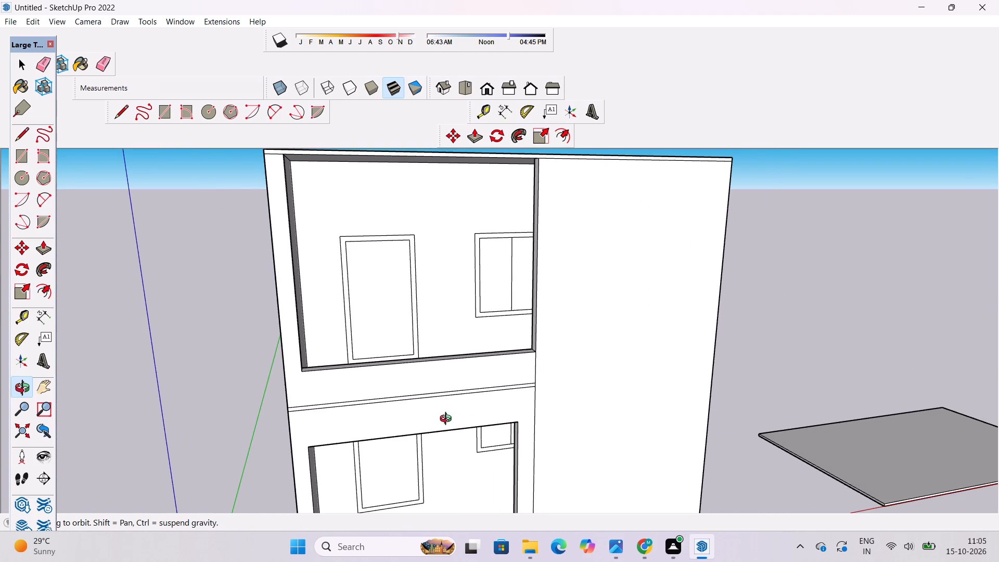
scroll(436, 420, "down", 3)
left_click_drag(382, 425, 347, 441)
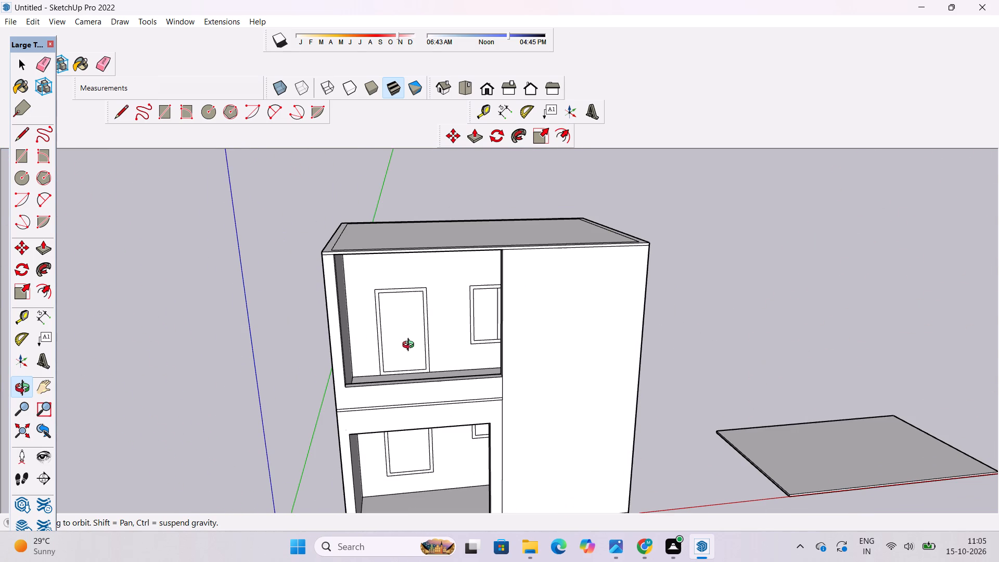
Examine the roof top with its inner border outline and the front corner above the balcony's side wall.
left_click_drag(407, 324, 403, 367, "shift")
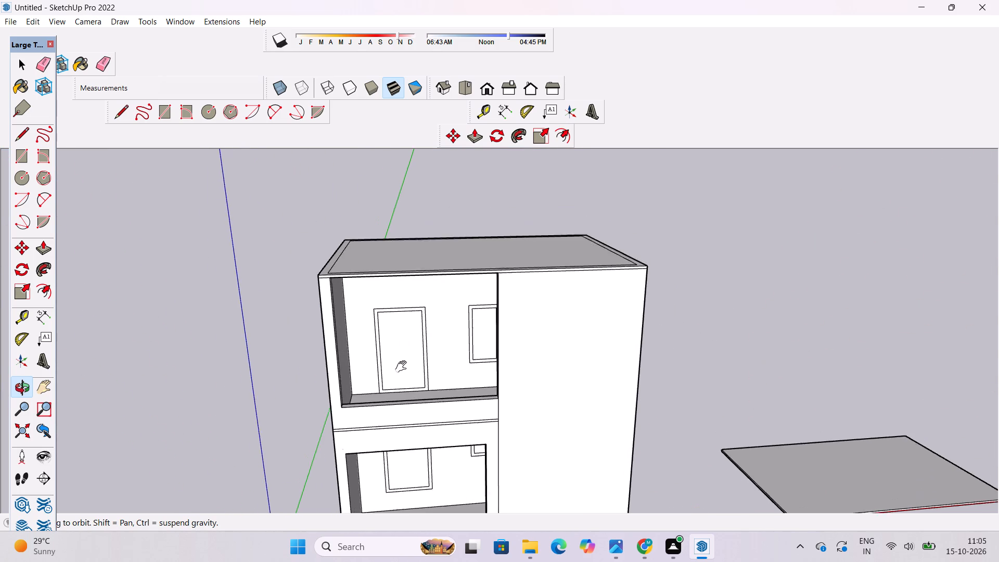
left_click_drag(403, 367, 403, 373, "shift")
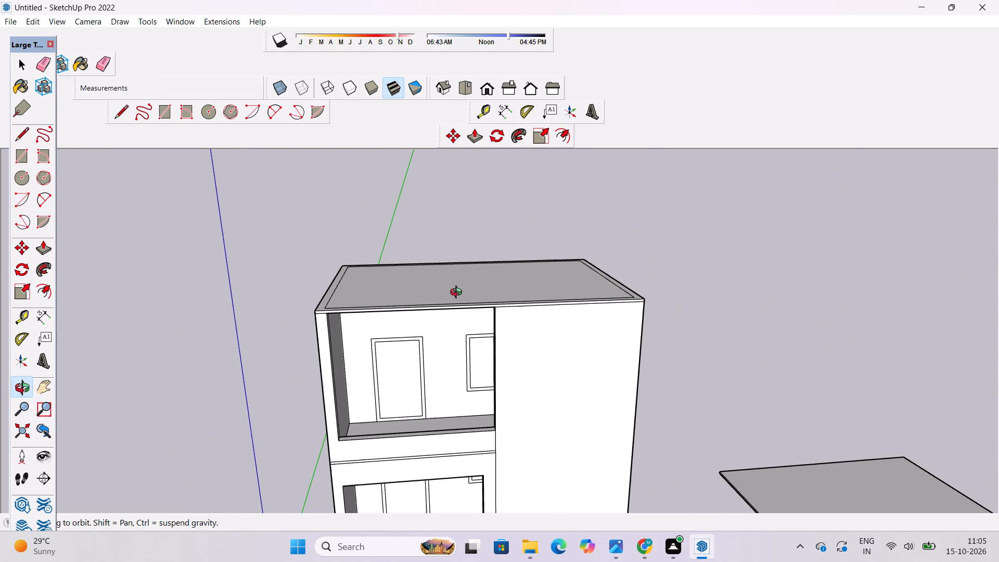
left_click_drag(459, 311, 458, 396)
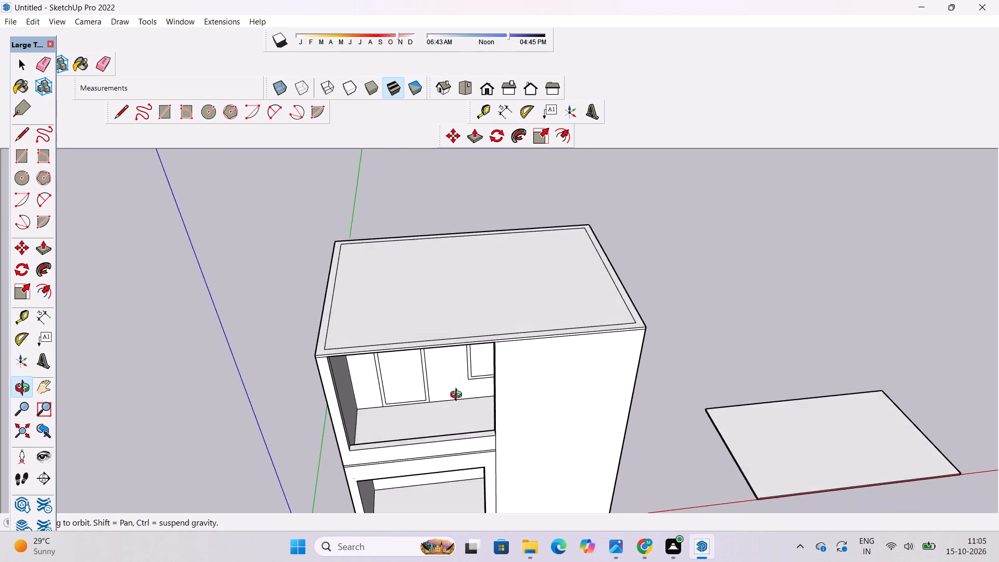
left_click_drag(458, 396, 458, 403)
scroll(390, 365, "up", 2)
left_click_drag(390, 365, 393, 381, "shift")
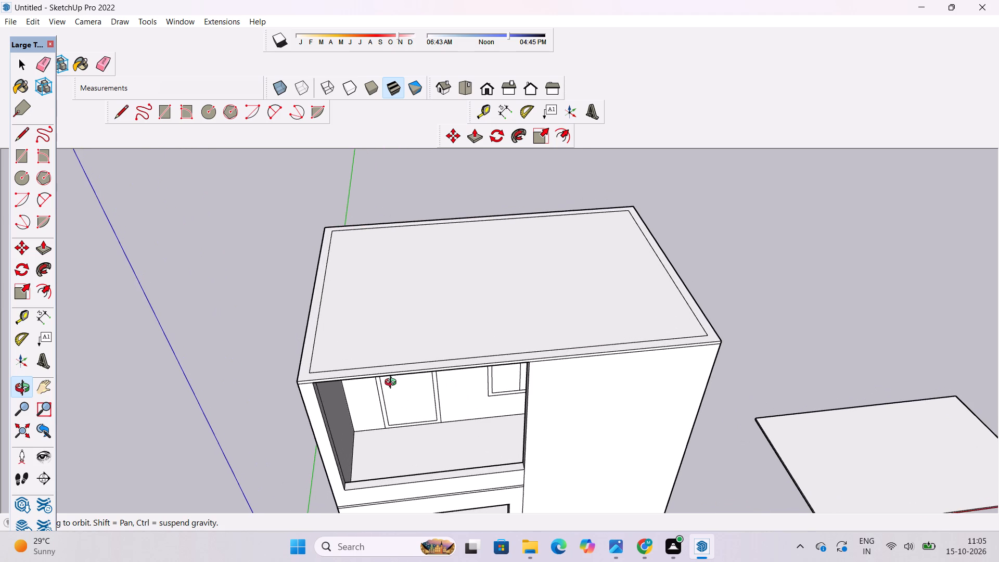
left_click_drag(393, 383, 376, 323)
left_click_drag(377, 324, 437, 368)
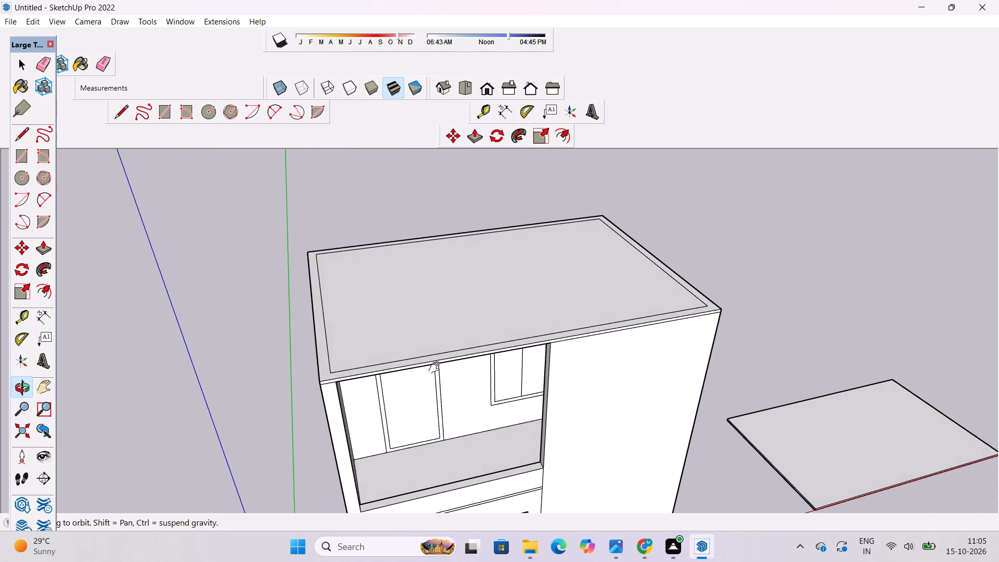
left_click_drag(437, 368, 394, 378, "shift")
scroll(395, 388, "down", 3)
left_click_drag(396, 390, 338, 375, "shift")
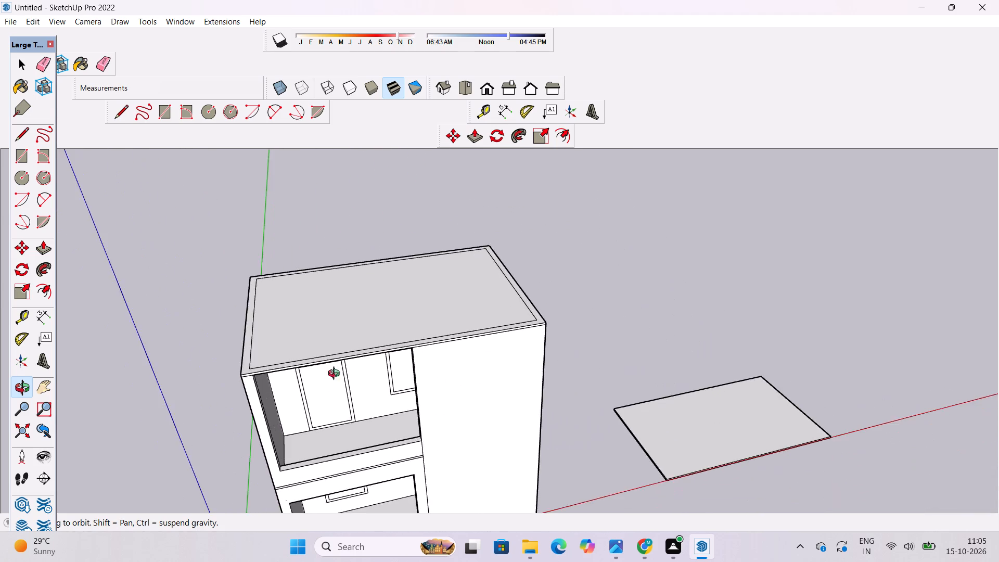
left_click_drag(336, 375, 348, 402)
scroll(193, 406, "up", 3)
left_click_drag(200, 396, 270, 430, "shift")
left_click_drag(291, 435, 289, 399)
left_click_drag(289, 399, 307, 412)
left_click_drag(311, 415, 361, 429)
scroll(380, 425, "up", 5)
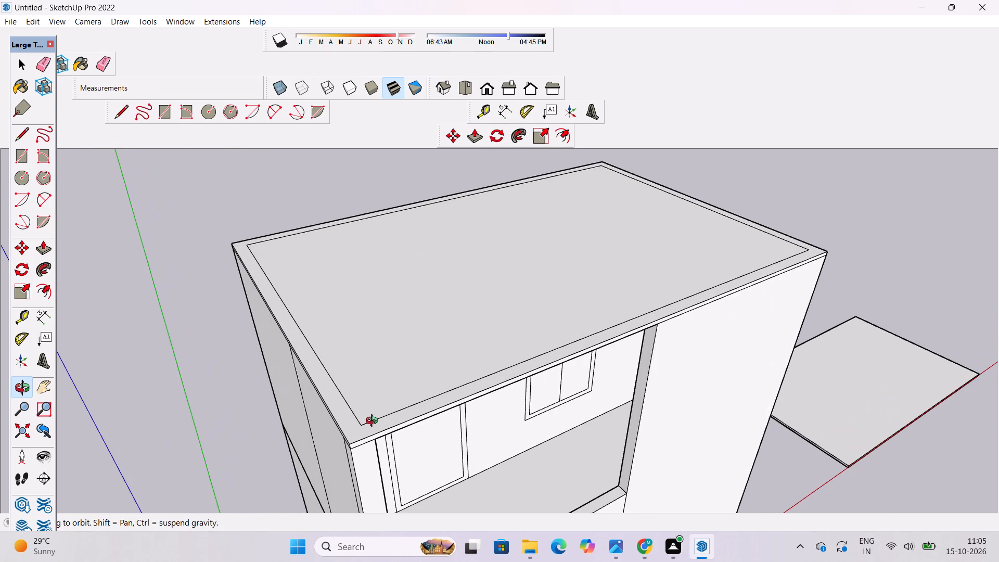
scroll(373, 426, "down", 4)
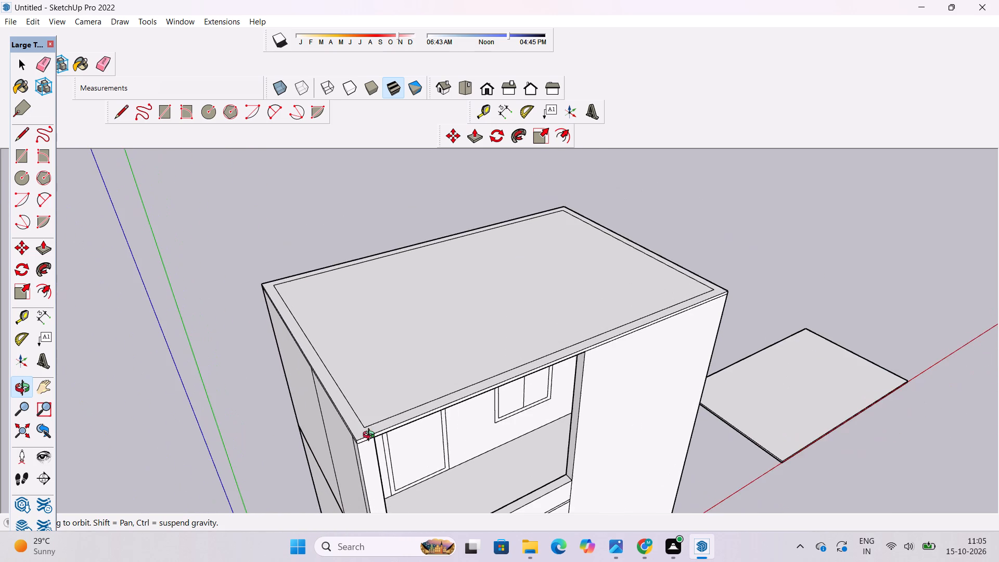
left_click_drag(367, 476, 363, 451, "shift")
left_click_drag(362, 437, 362, 364)
left_click_drag(360, 305, 350, 314, "shift")
left_click_drag(350, 328, 352, 341)
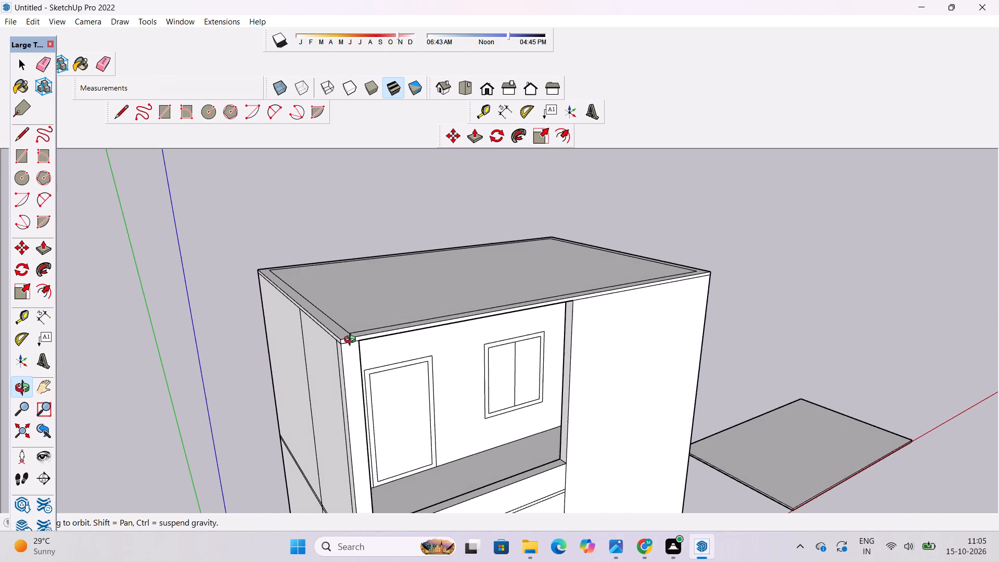
Draw a 3' line from the roof border's inner front corner to the side edge, and a 1' line down the slab's side at the wall seam.
scroll(352, 341, "up", 4)
left_click_drag(352, 341, 315, 318, "shift")
left_click_drag(315, 318, 406, 392)
scroll(411, 430, "up", 4)
left_click_drag(409, 433, 395, 410, "shift")
left_click_drag(395, 410, 400, 413)
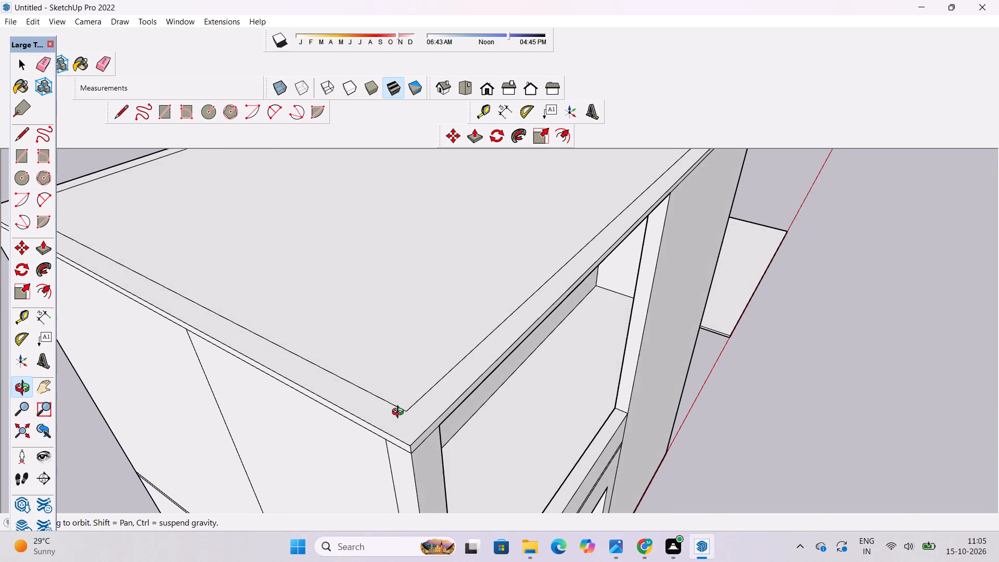
key("l")
scroll(400, 413, "up", 4)
left_click(411, 408)
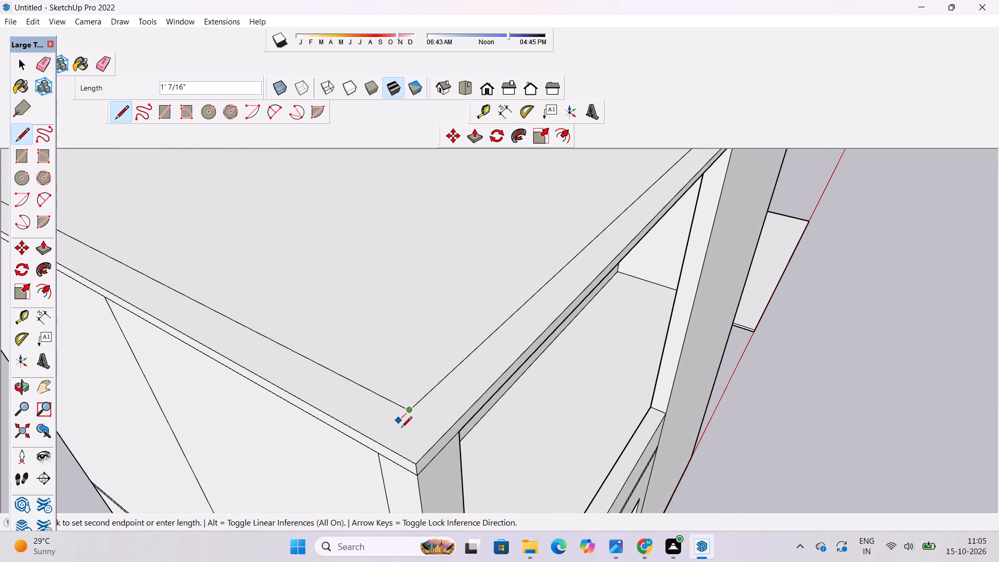
left_click(377, 444)
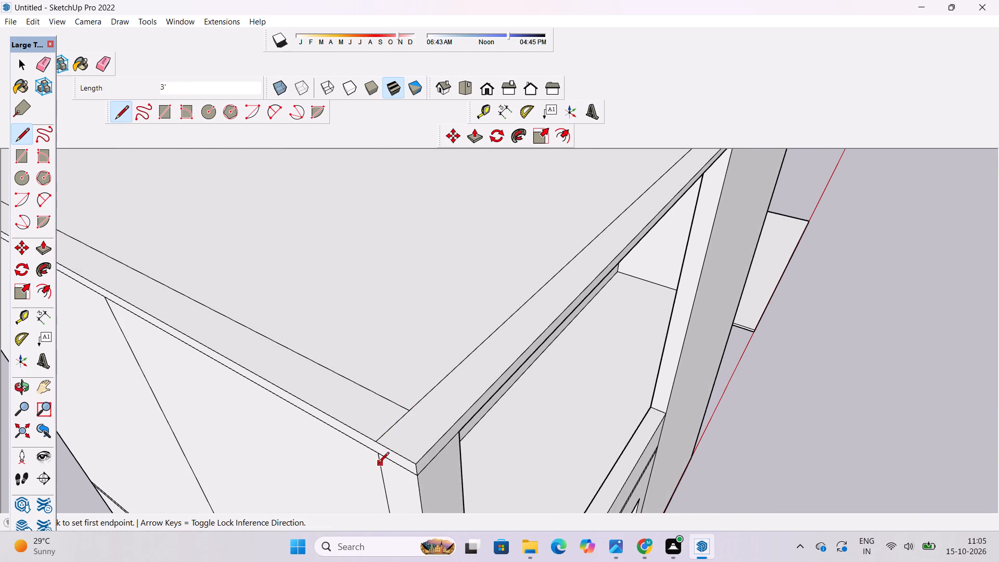
scroll(378, 464, "up", 5)
left_click(376, 450)
left_click(370, 425)
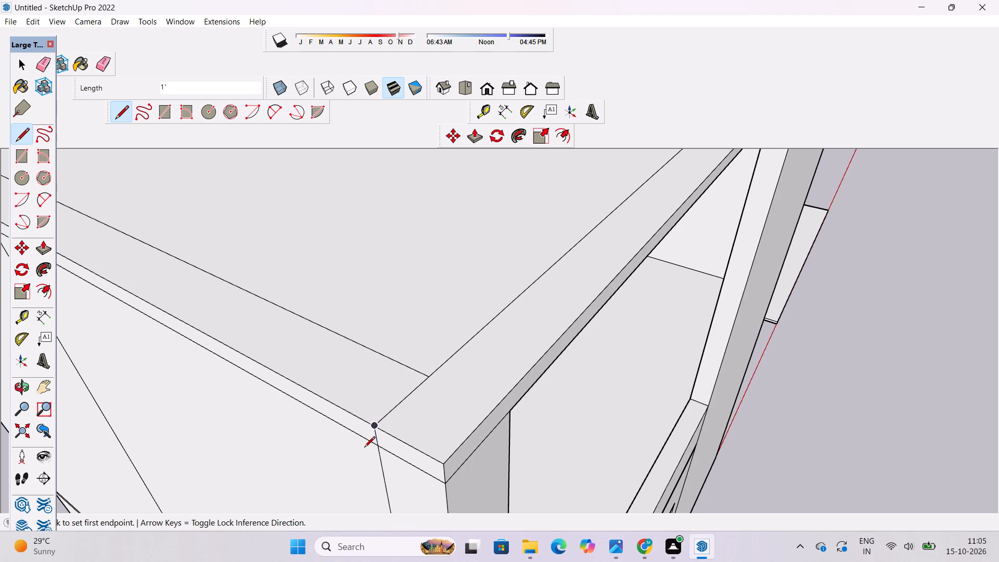
key("space")
Erase the short horizontal seam between the roof slab's front edge and the front face of the balcony's side wall.
key("o")
scroll(356, 414, "down", 6)
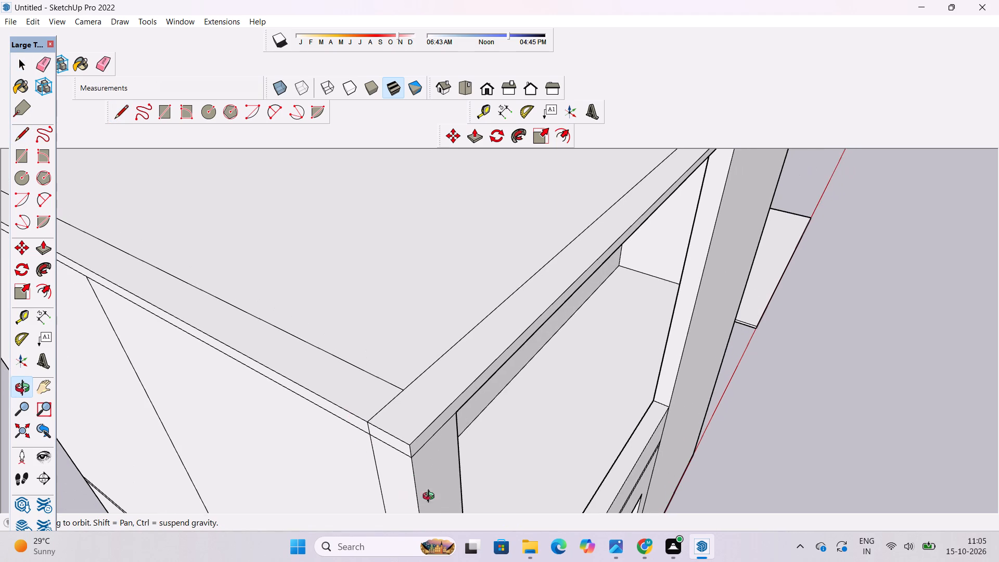
left_click_drag(480, 461, 424, 374)
scroll(424, 388, "down", 8)
scroll(473, 408, "down", 4)
left_click_drag(517, 359, 480, 361, "shift")
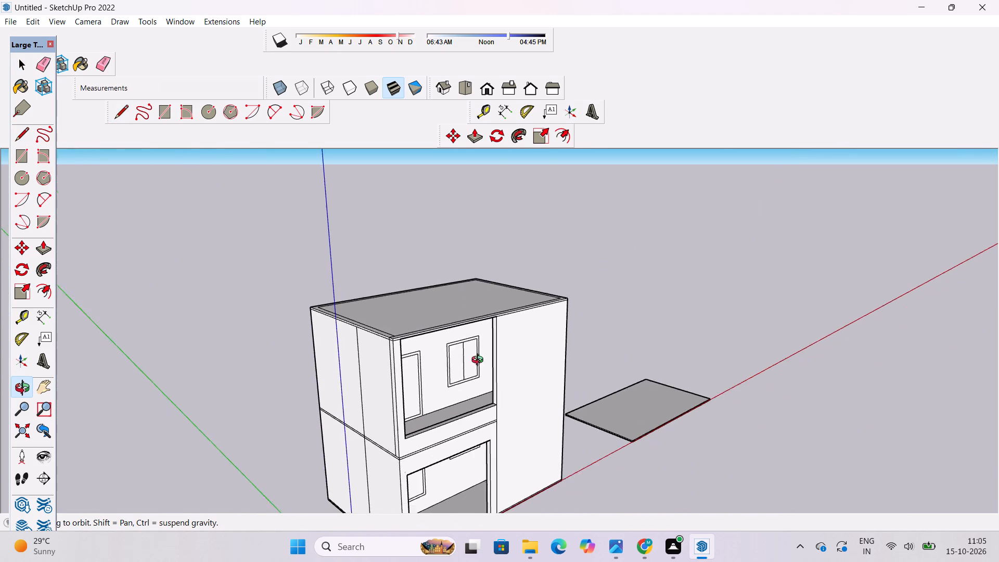
left_click_drag(480, 361, 370, 376, "shift")
scroll(326, 340, "up", 6)
scroll(428, 288, "up", 4)
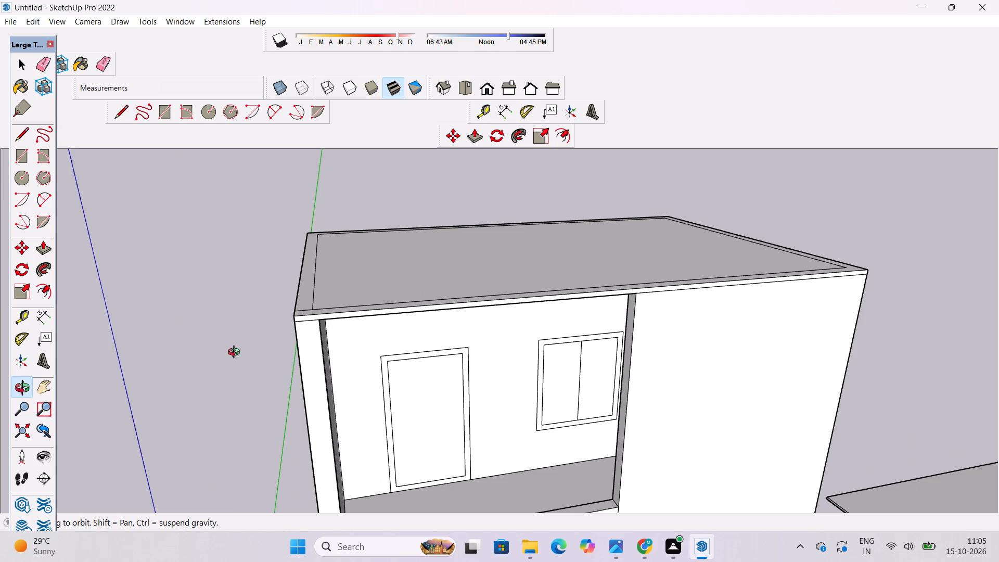
scroll(297, 291, "up", 9)
left_click_drag(268, 371, 286, 333)
scroll(273, 336, "down", 5)
left_click_drag(272, 350, 275, 325)
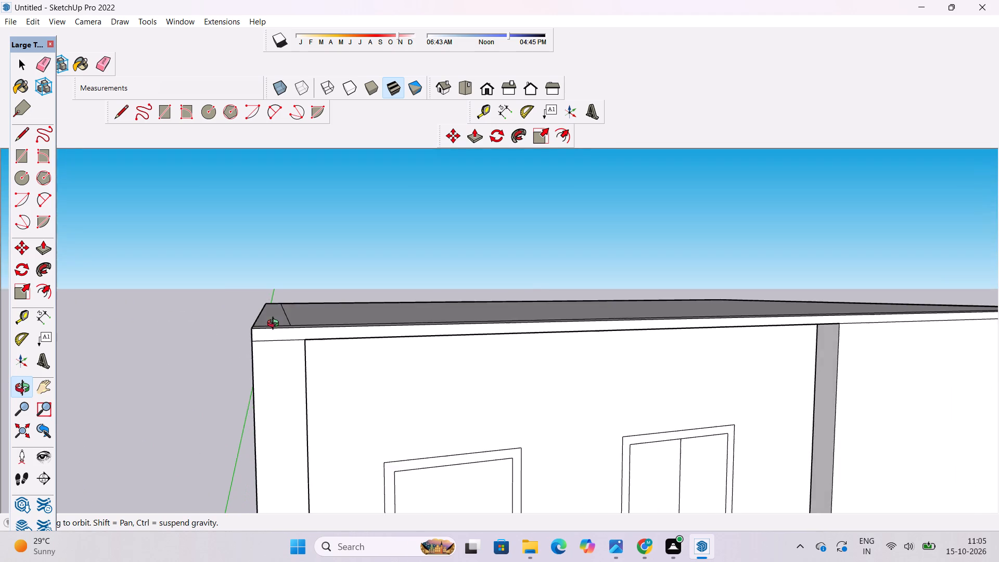
scroll(280, 312, "up", 5)
scroll(274, 314, "down", 4)
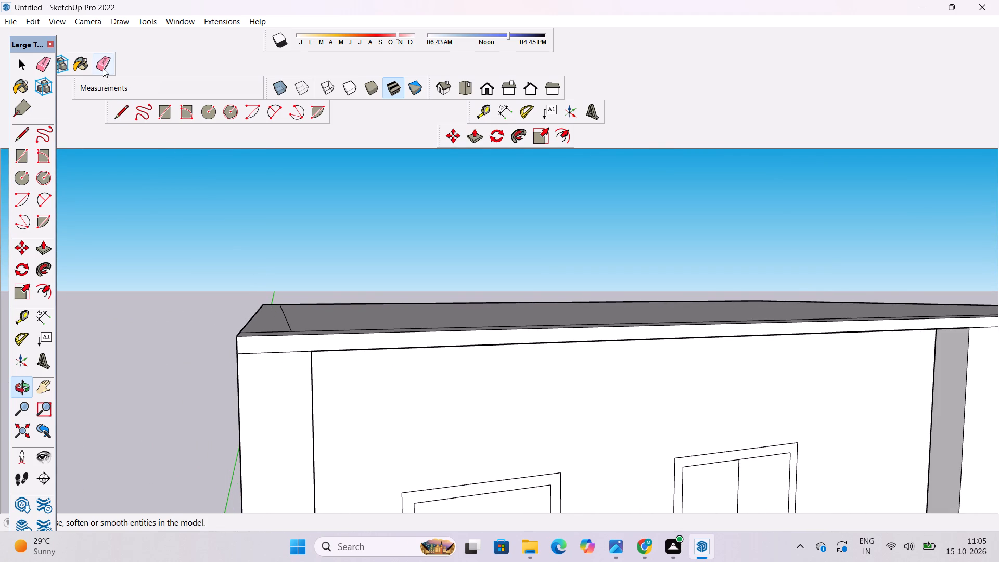
left_click(103, 68)
left_click_drag(266, 350, 271, 356)
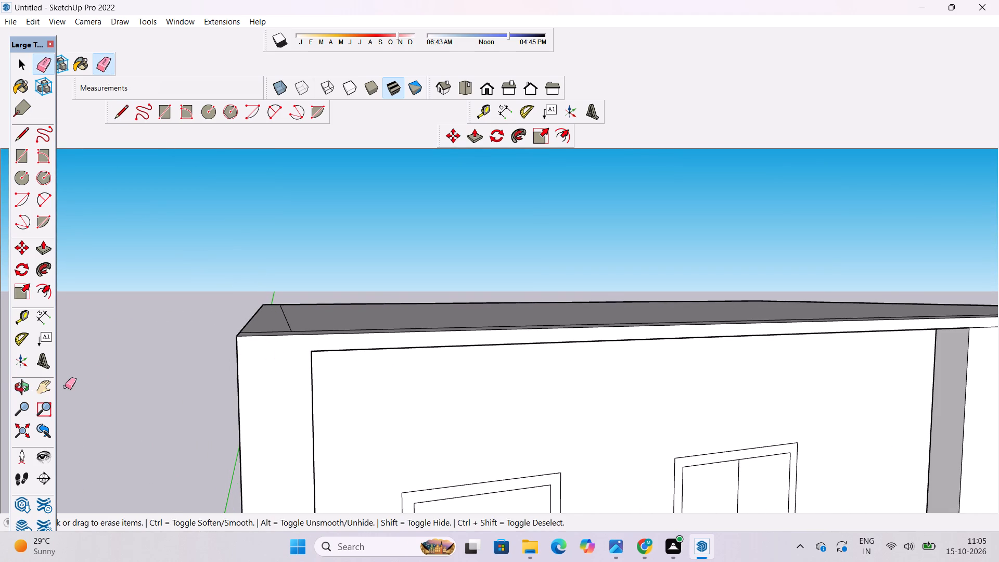
Examine the balcony opening and the roof slab from below, from above and from the side wall's corner.
left_click(21, 387)
scroll(185, 270, "down", 7)
left_click_drag(266, 335, 221, 203)
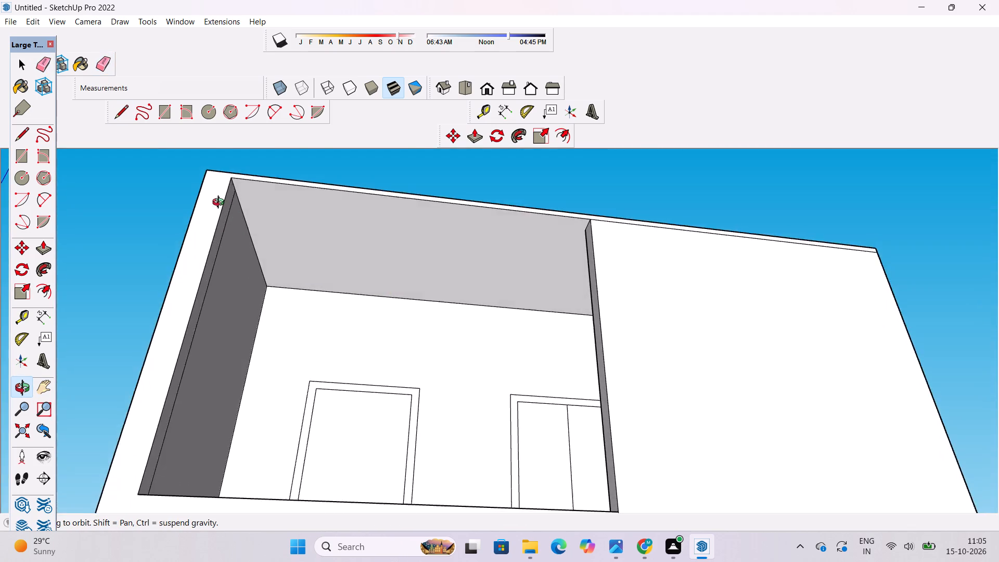
left_click_drag(221, 203, 257, 385)
scroll(261, 351, "down", 6)
left_click_drag(254, 378, 250, 474)
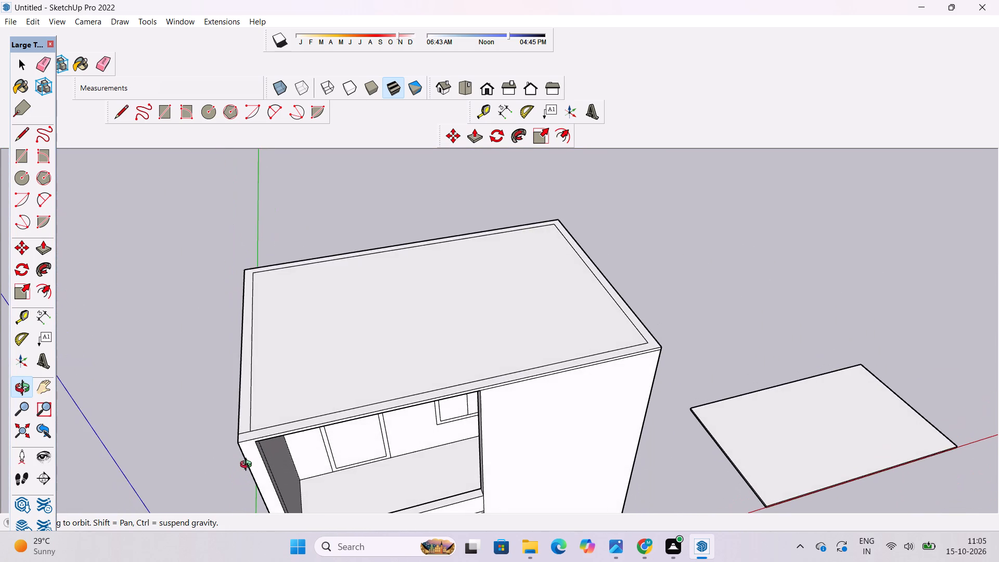
scroll(268, 439, "down", 3)
left_click_drag(287, 445, 278, 400)
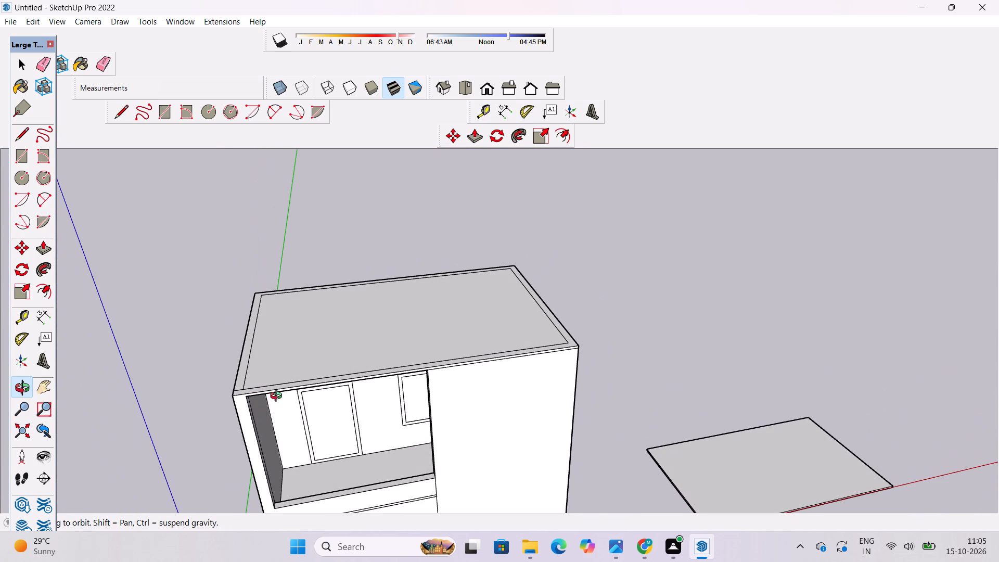
left_click_drag(280, 392, 319, 446, "shift")
left_click_drag(319, 448, 312, 261)
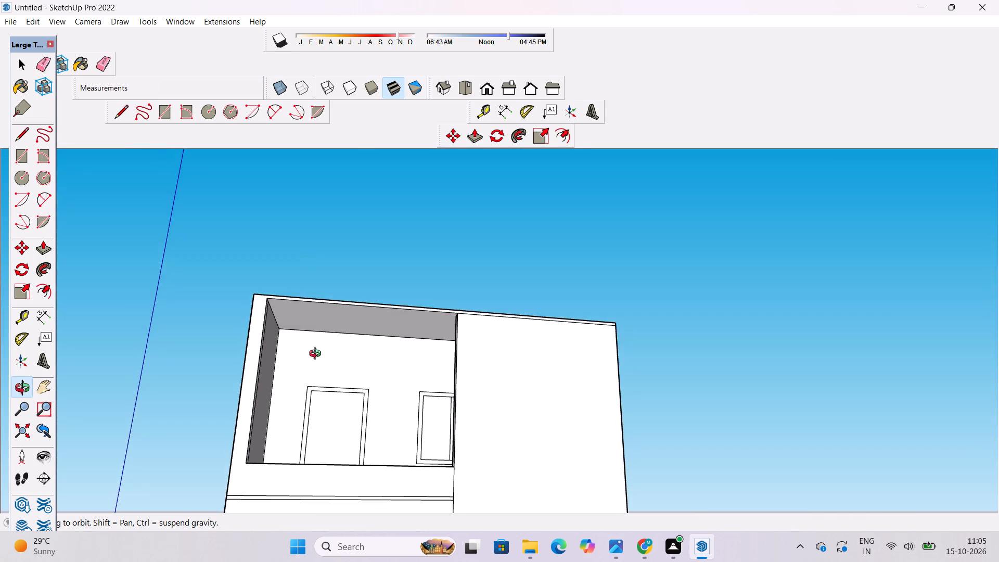
scroll(317, 346, "down", 6)
left_click_drag(317, 347, 379, 512)
scroll(297, 390, "up", 4)
left_click_drag(301, 398, 343, 427, "shift")
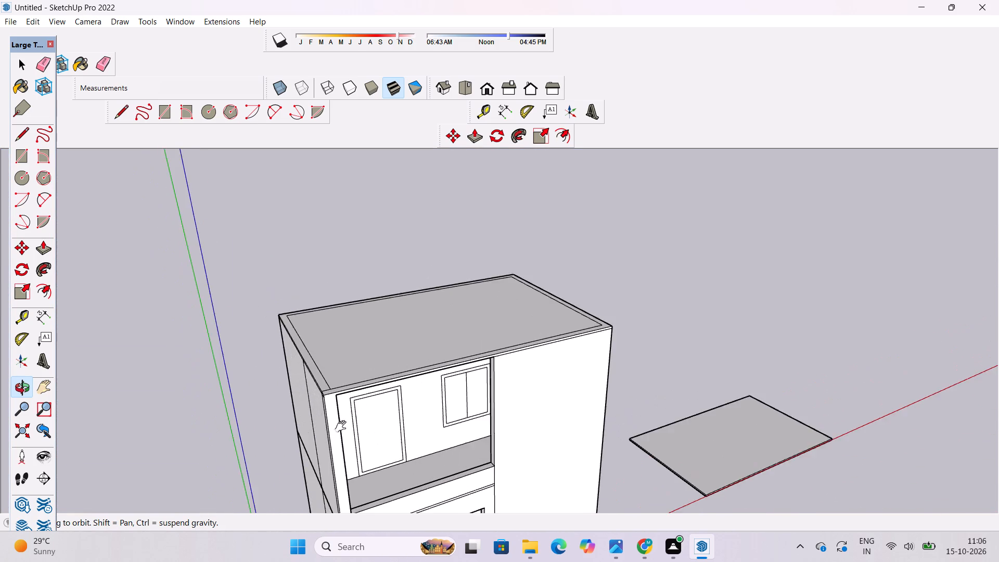
left_click_drag(343, 427, 343, 427, "shift")
left_click_drag(344, 427, 288, 428)
Erase the inner border lines along all four sides of the roof's top face.
scroll(323, 395, "up", 4)
left_click_drag(323, 395, 294, 435, "shift")
left_click_drag(307, 431, 296, 438)
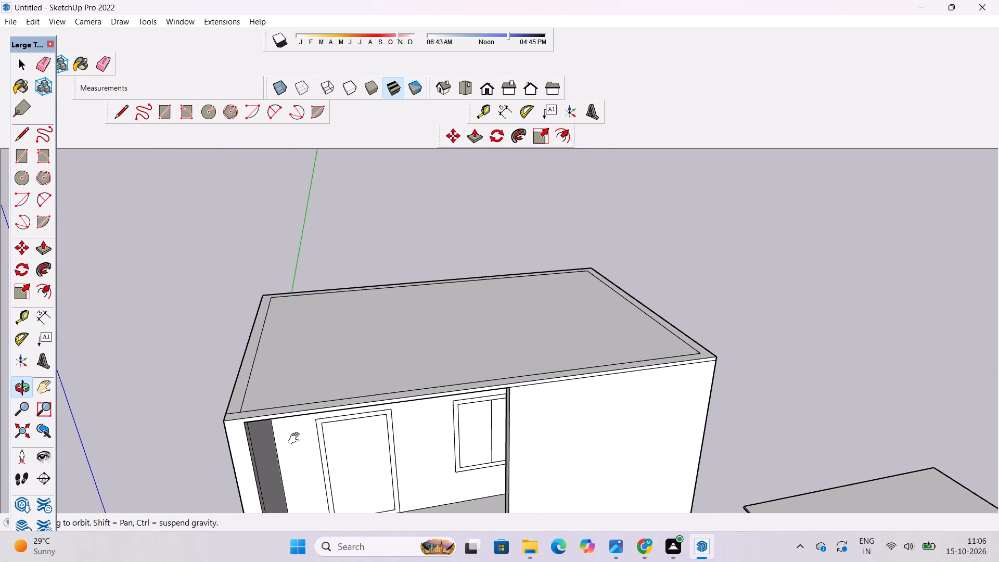
left_click_drag(271, 417, 273, 430, "shift")
left_click_drag(273, 431, 302, 427)
left_click_drag(303, 427, 307, 432, "shift")
key("e")
left_click_drag(259, 397, 262, 425)
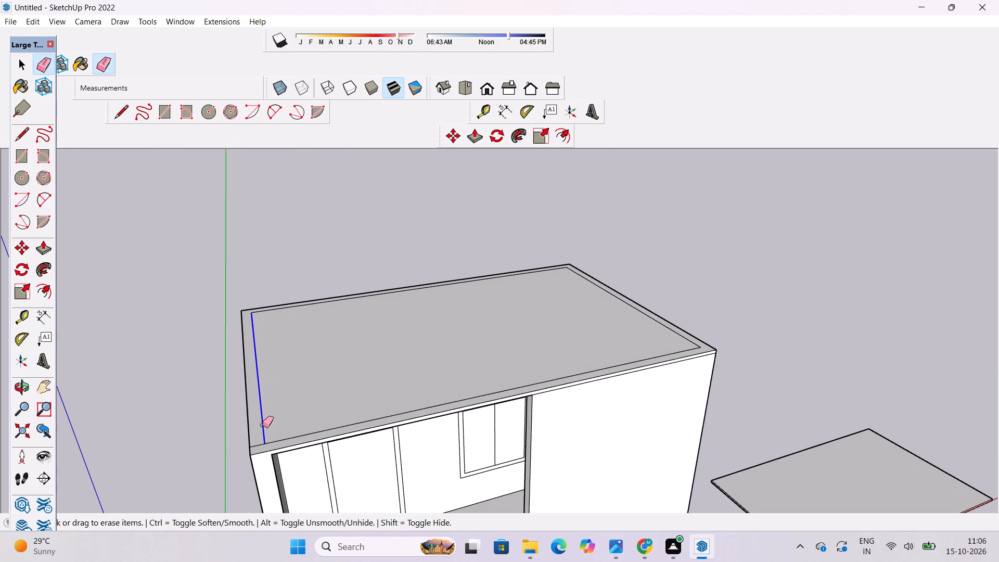
left_click_drag(262, 425, 320, 428)
scroll(575, 264, "up", 9)
left_click(562, 266)
left_click(561, 268)
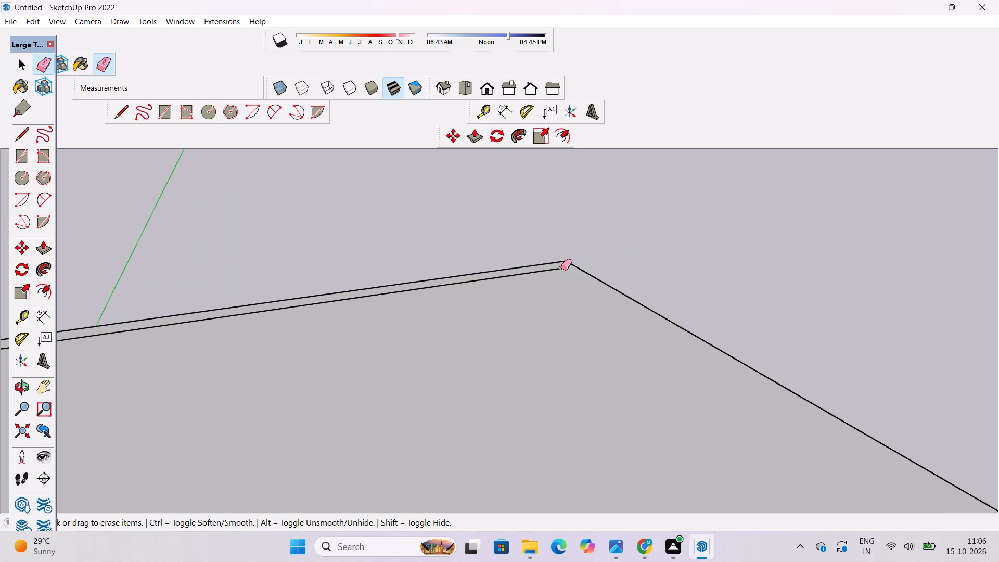
left_click_drag(561, 268, 545, 271)
left_click_drag(545, 271, 546, 270)
scroll(558, 262, "up", 10)
left_click_drag(561, 279, 554, 285)
scroll(515, 281, "down", 20)
scroll(515, 281, "down", 2)
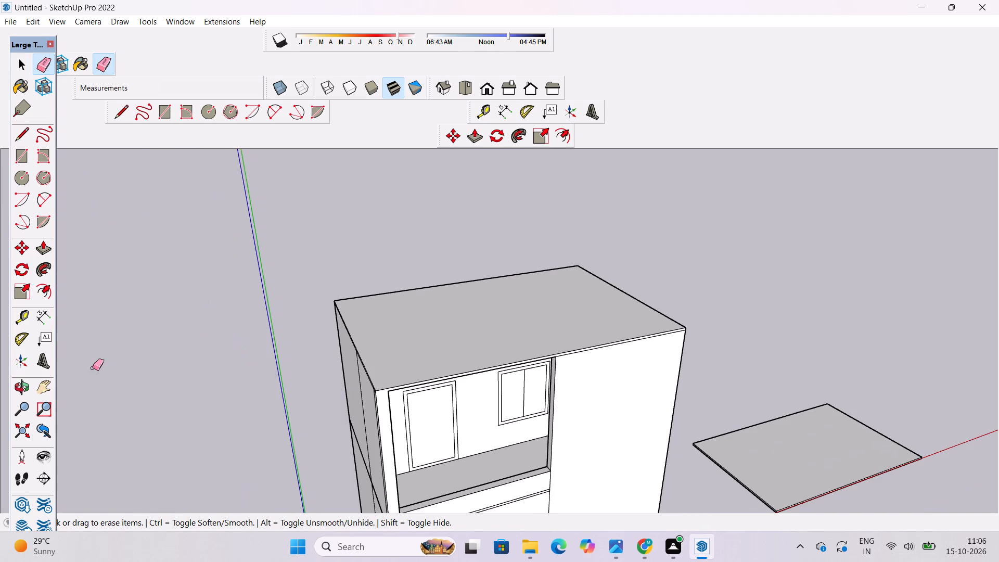
Examine the roof, the balcony frame and the outer side wall from low and high angles around the house.
left_click(22, 387)
left_click_drag(330, 389, 440, 299)
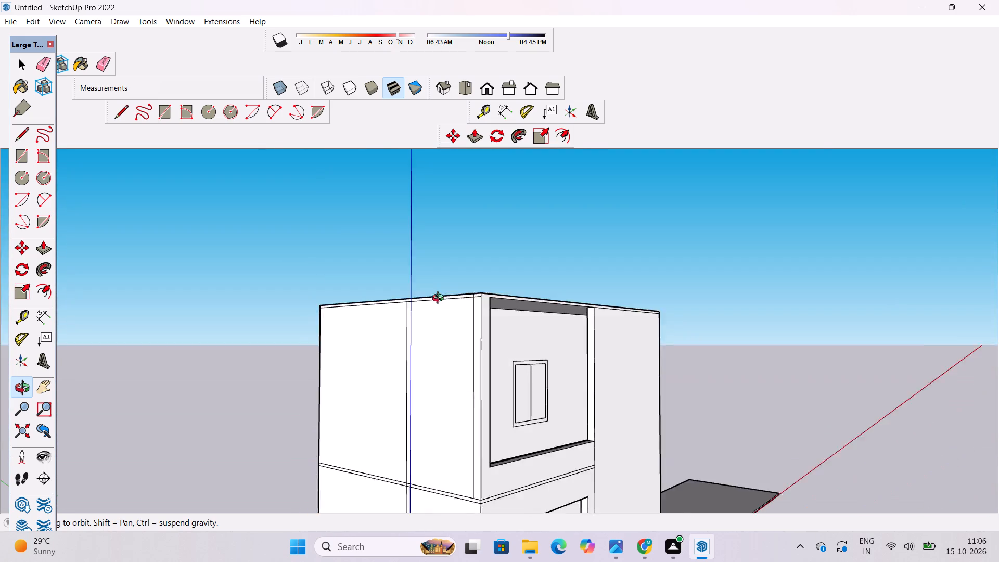
left_click_drag(440, 299, 350, 371)
scroll(356, 334, "down", 6)
scroll(485, 321, "up", 6)
scroll(212, 329, "down", 5)
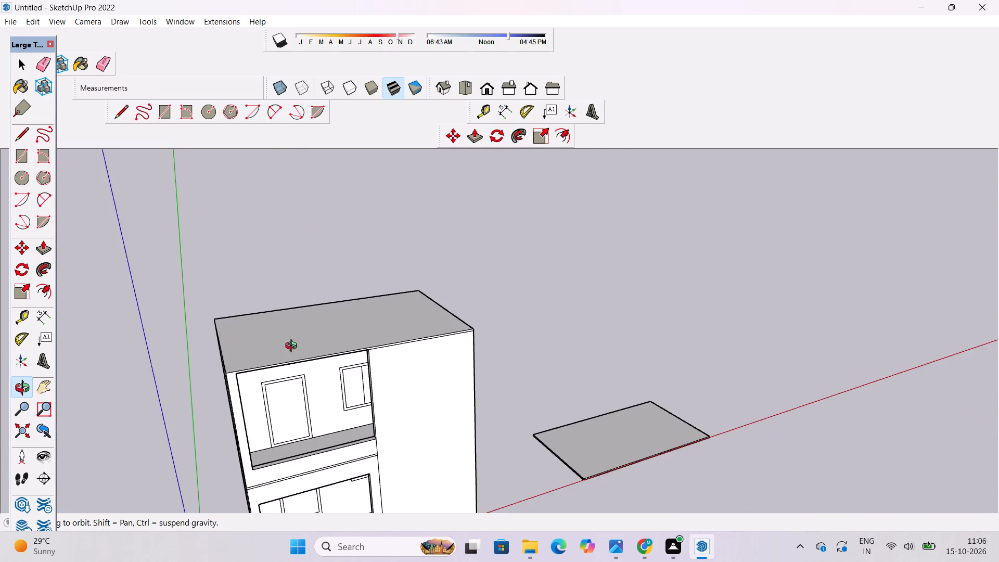
left_click_drag(463, 357, 338, 347)
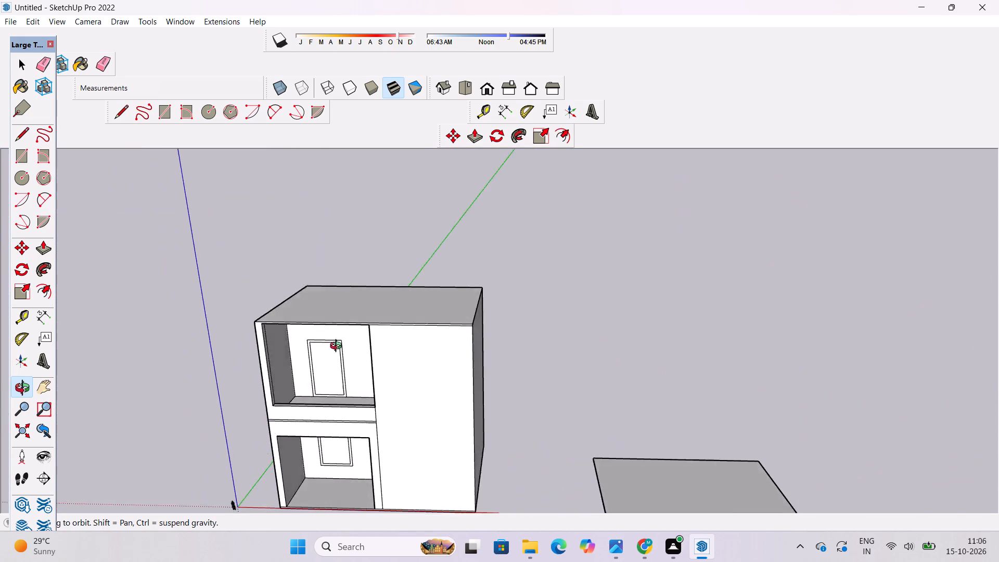
left_click_drag(338, 347, 306, 289)
scroll(303, 322, "down", 6)
scroll(245, 326, "up", 5)
scroll(406, 327, "up", 2)
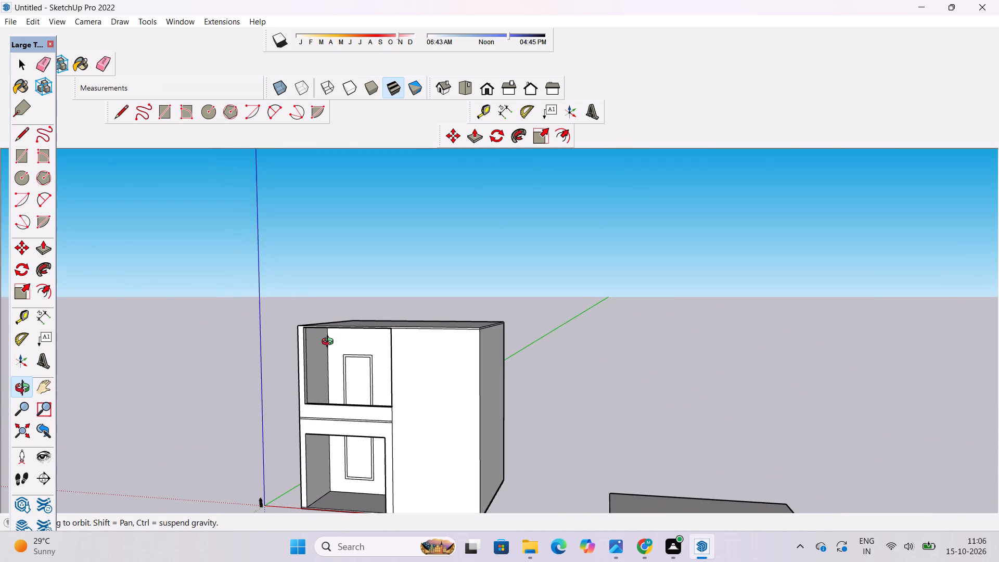
left_click_drag(333, 341, 347, 277, "shift")
left_click_drag(353, 283, 521, 379)
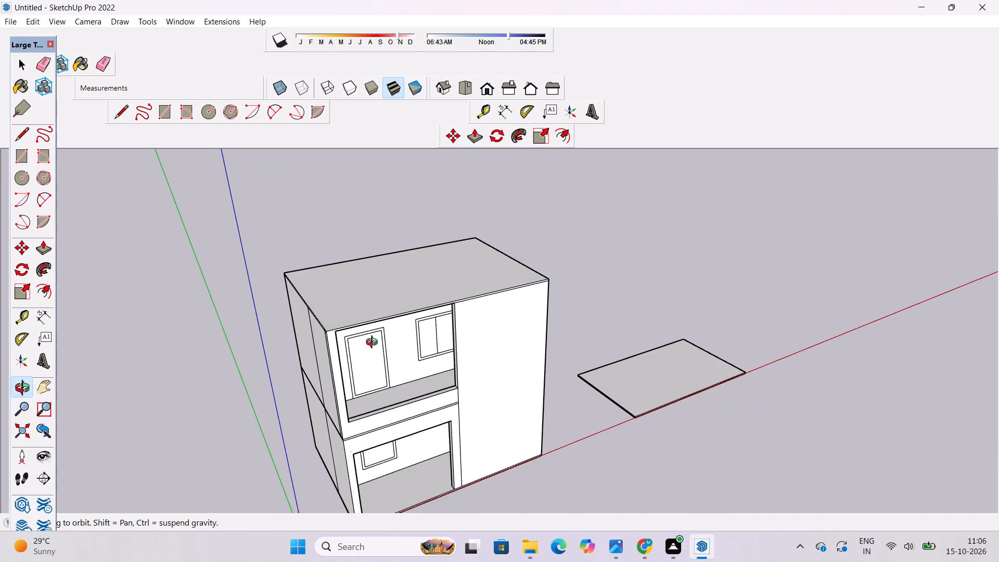
scroll(345, 338, "up", 5)
left_click_drag(350, 336, 407, 409, "shift")
left_click_drag(413, 421, 395, 341)
scroll(395, 334, "up", 2)
left_click_drag(396, 335, 367, 309, "shift")
left_click_drag(392, 324, 493, 371)
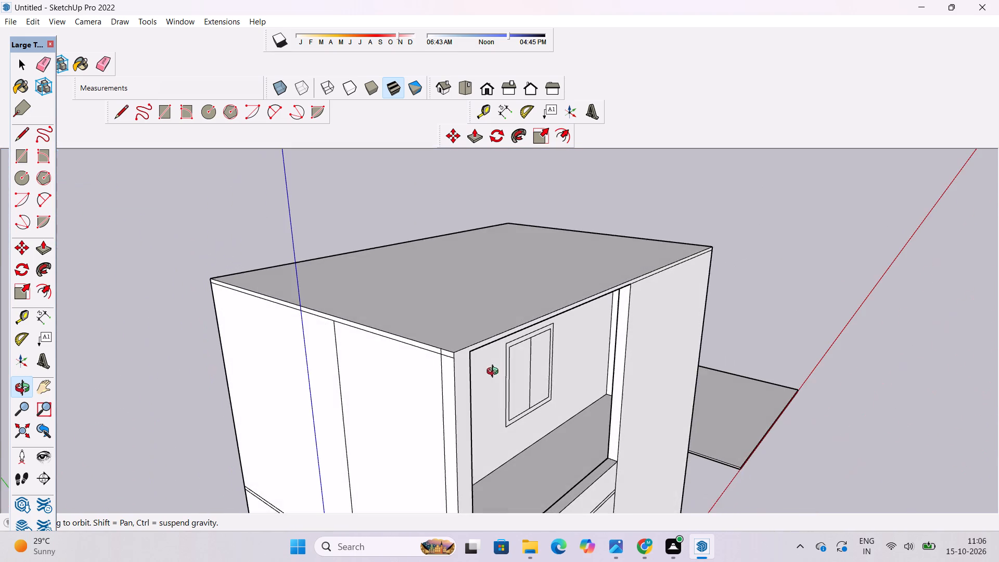
Erase the short horizontal seam between the roof slab's side edge and the narrow end strip of the balcony's side wall.
scroll(457, 376, "up", 3)
left_click_drag(438, 366, 397, 382, "shift")
left_click_drag(395, 382, 417, 383)
key("e")
scroll(417, 364, "up", 4)
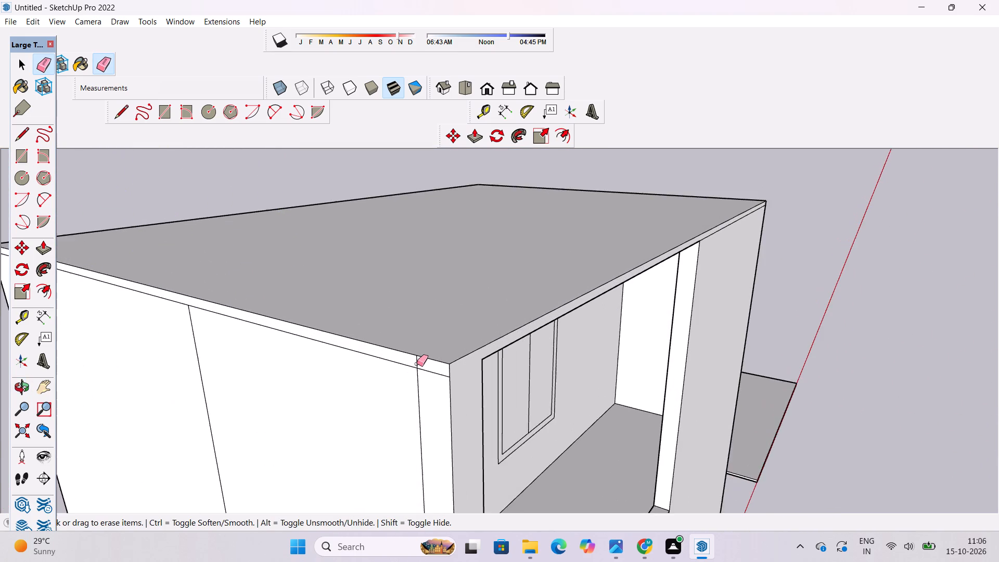
scroll(417, 364, "up", 5)
left_click_drag(436, 362, 440, 378)
Push/Pull the roof's top face up by 1'.
key("o")
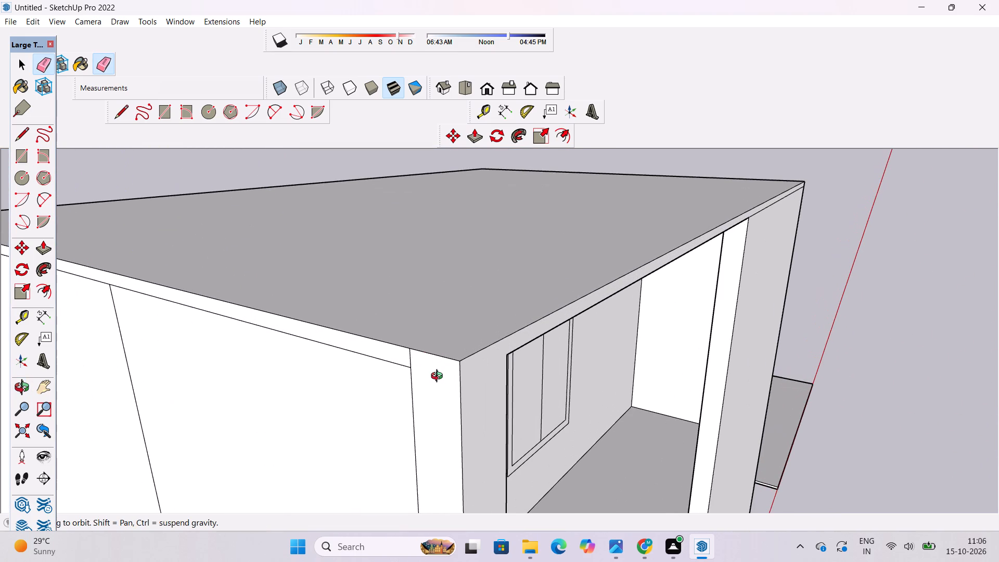
scroll(439, 376, "down", 4)
left_click_drag(449, 375, 440, 380, "shift")
left_click_drag(480, 388, 367, 375)
left_click_drag(437, 347, 373, 378, "shift")
left_click_drag(377, 379, 395, 385, "shift")
left_click_drag(422, 395, 519, 410)
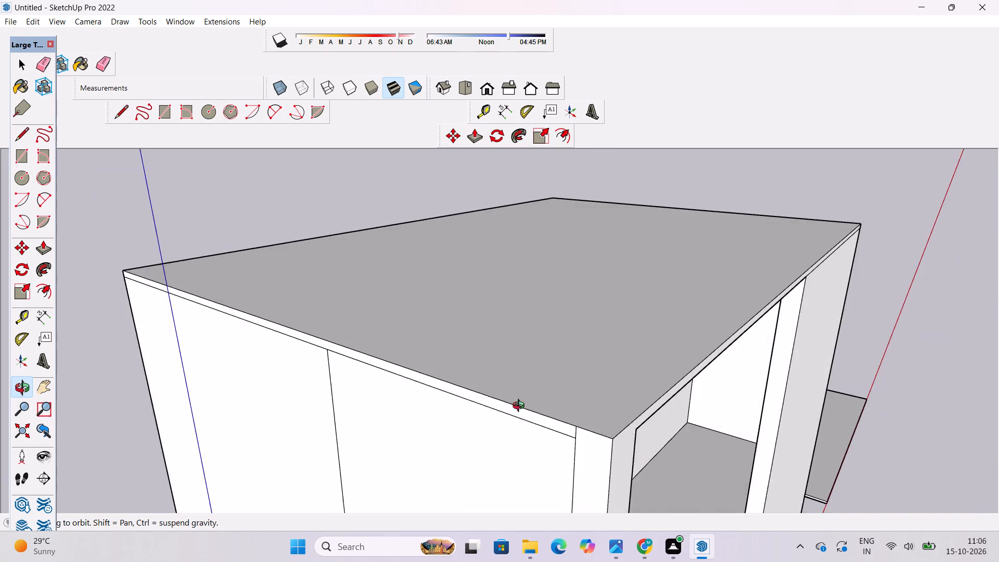
left_click_drag(515, 404, 459, 402, "shift")
left_click_drag(413, 390, 358, 384)
key("p")
left_click(479, 370)
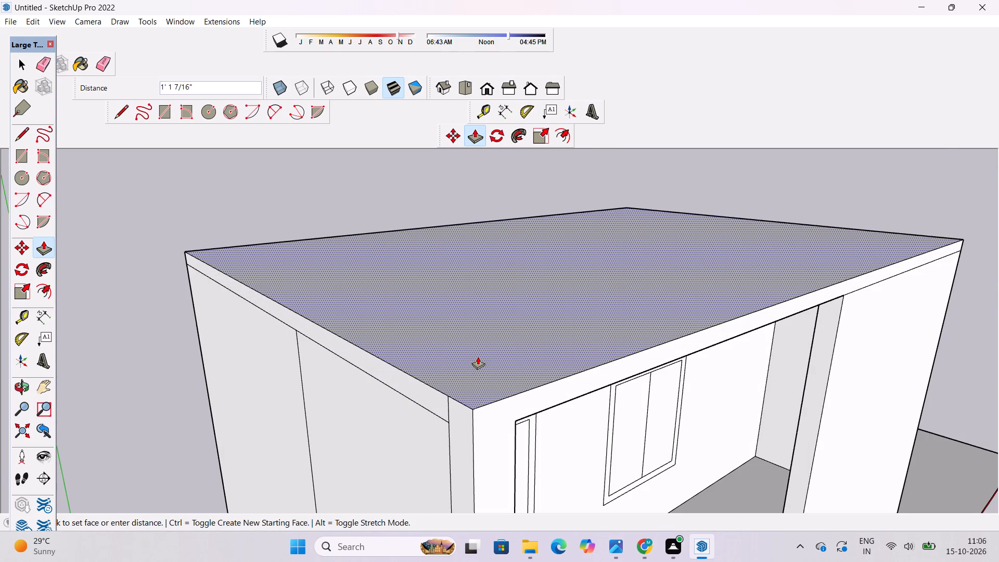
type("1'")
key("Return")
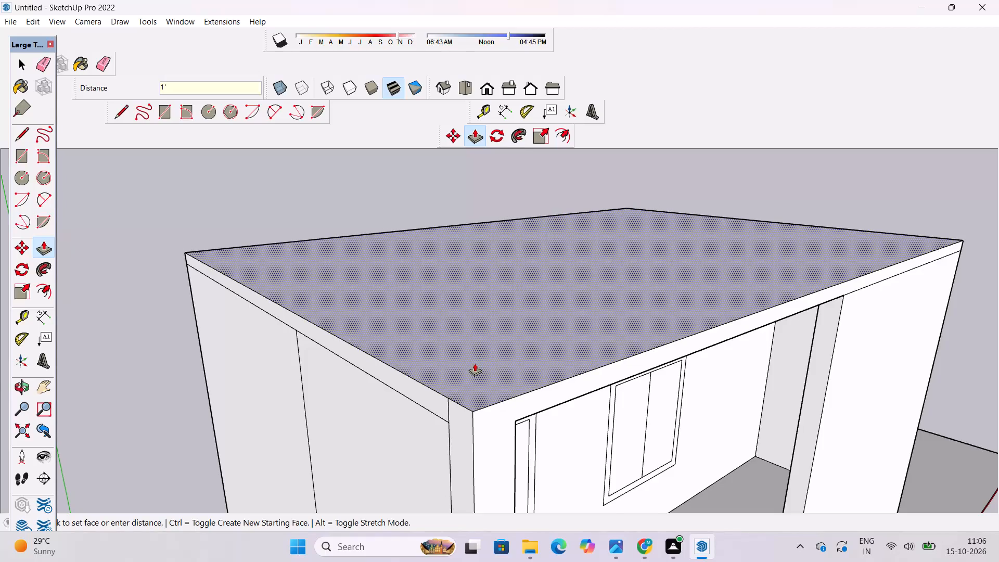
Examine the thickened roof slab and the balcony opening from the front, from below and from above.
key("o")
scroll(460, 390, "down", 7)
left_click_drag(544, 390, 353, 357)
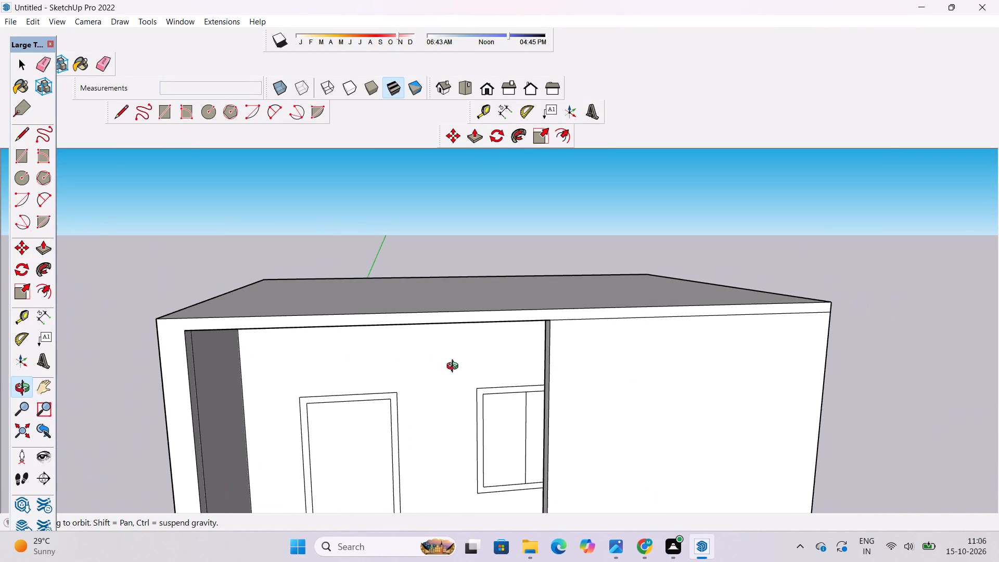
scroll(455, 367, "down", 2)
left_click_drag(455, 367, 495, 396, "shift")
left_click_drag(495, 400, 473, 347)
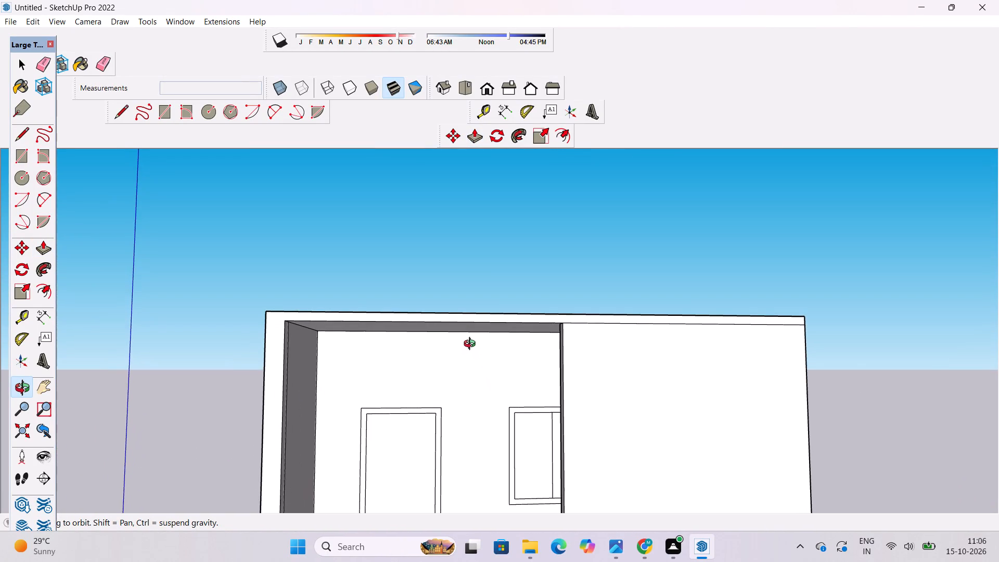
scroll(471, 345, "up", 1)
scroll(471, 345, "down", 1)
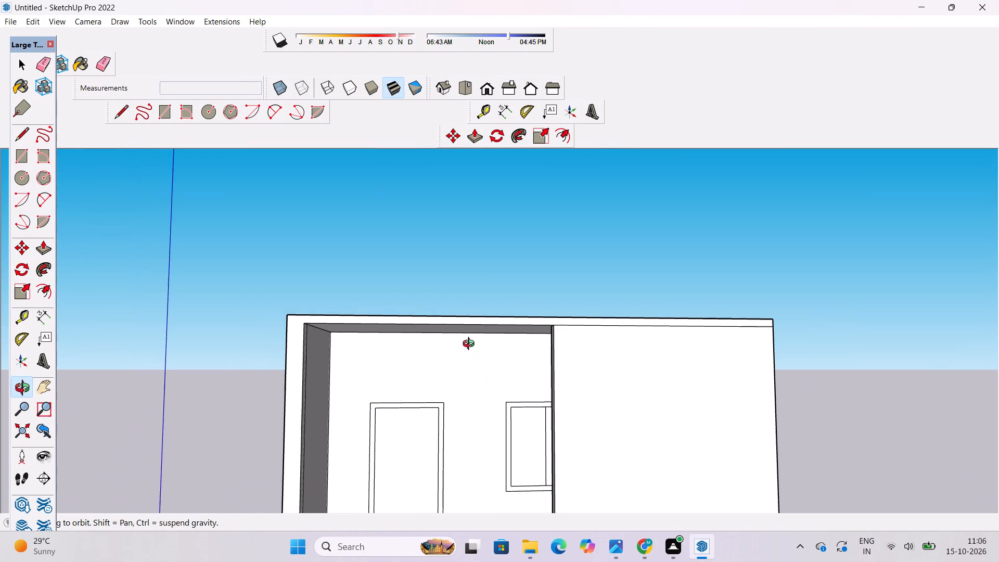
scroll(471, 345, "down", 1)
left_click_drag(471, 345, 477, 369)
scroll(477, 369, "down", 4)
left_click_drag(477, 376, 541, 271)
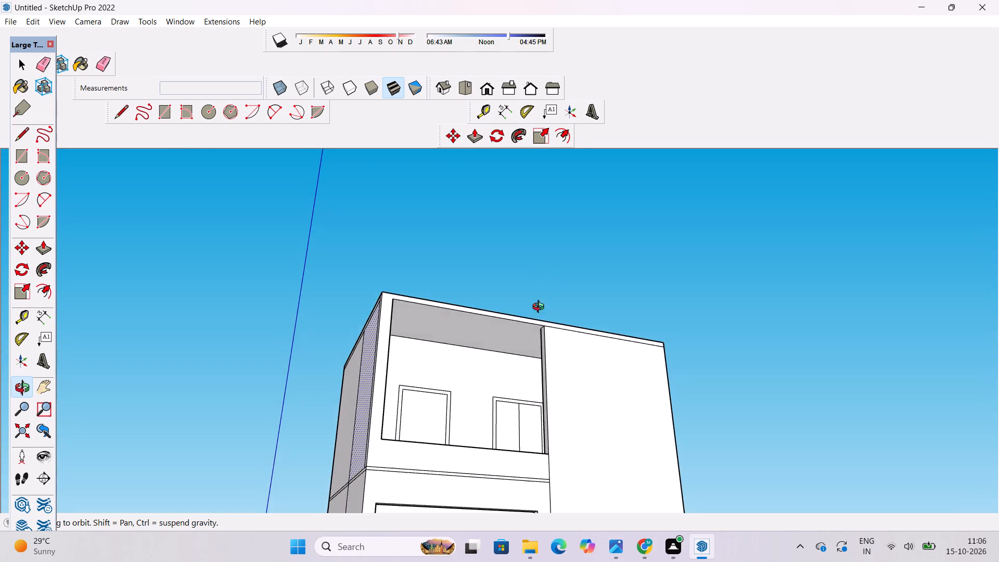
left_click_drag(538, 344, 497, 357)
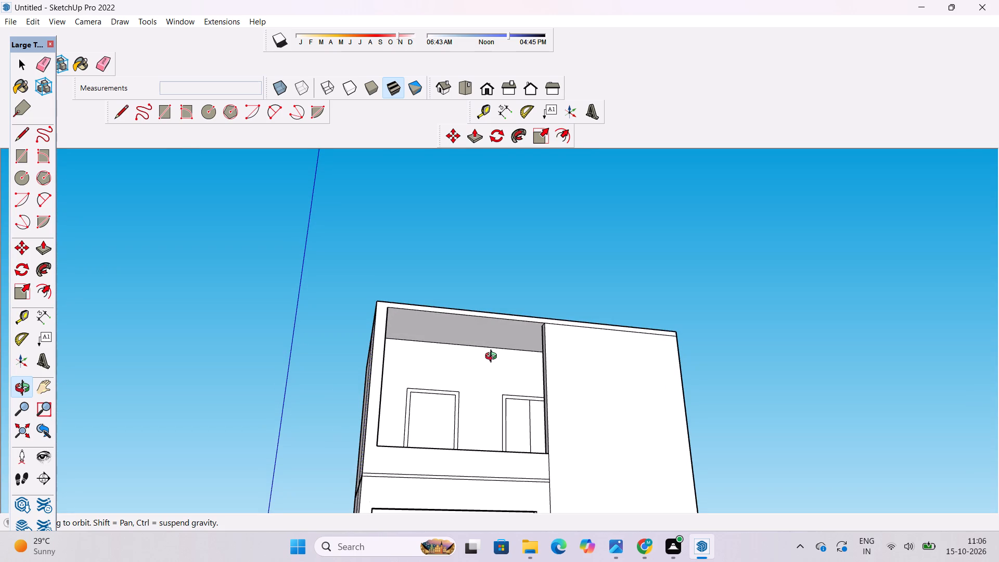
scroll(493, 357, "down", 3)
left_click_drag(493, 352, 496, 386)
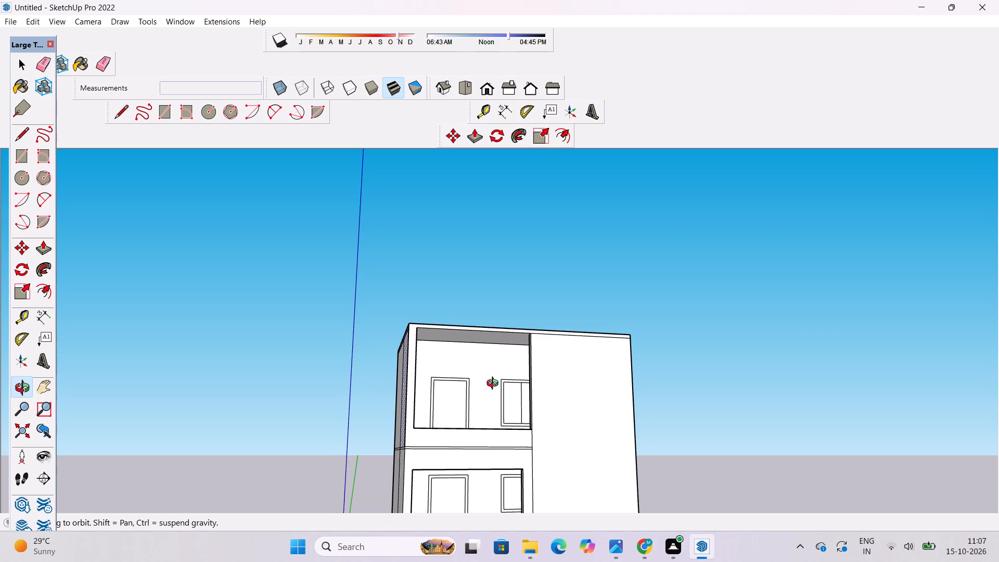
scroll(495, 384, "down", 5)
left_click_drag(507, 346, 483, 503)
Draw a 61' line across the balcony ceiling from the side wall's inner vertical seam to the opposite wall's corner.
scroll(499, 379, "up", 3)
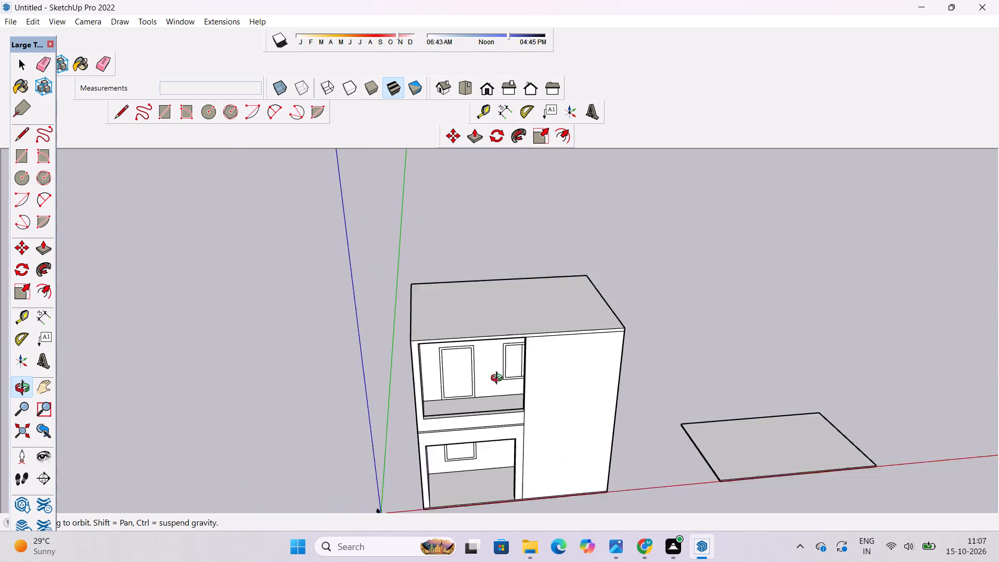
scroll(499, 379, "up", 5)
left_click_drag(493, 380, 496, 419, "shift")
left_click_drag(496, 427, 436, 342)
scroll(385, 349, "up", 4)
left_click_drag(381, 349, 372, 377, "shift")
left_click_drag(368, 390, 379, 346)
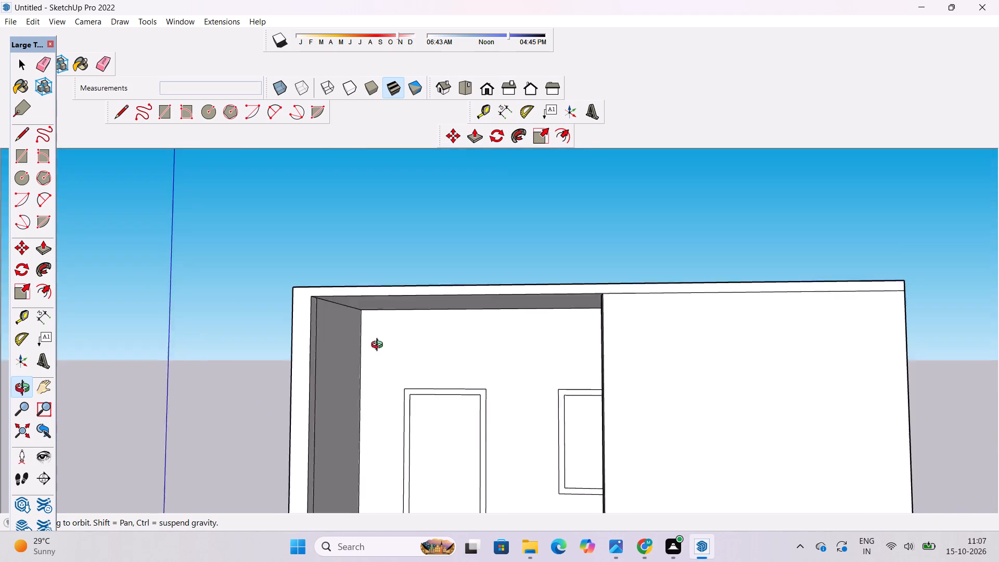
left_click_drag(379, 346, 382, 319)
scroll(378, 320, "up", 3)
left_click_drag(334, 348, 359, 374)
scroll(327, 355, "up", 3)
left_click_drag(323, 355, 301, 376, "shift")
left_click_drag(301, 376, 305, 377)
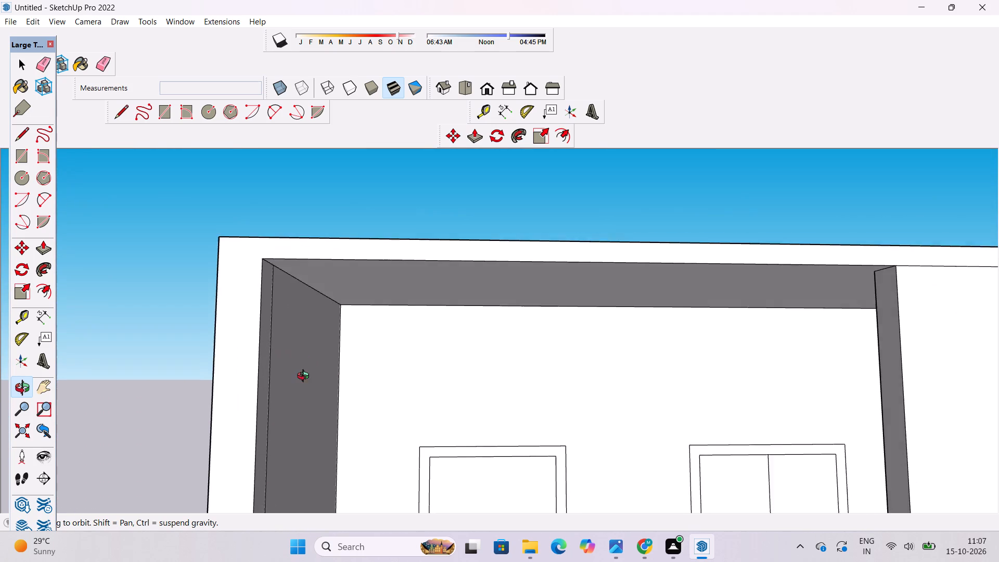
left_click_drag(305, 377, 329, 379)
key("l")
scroll(305, 281, "up", 5)
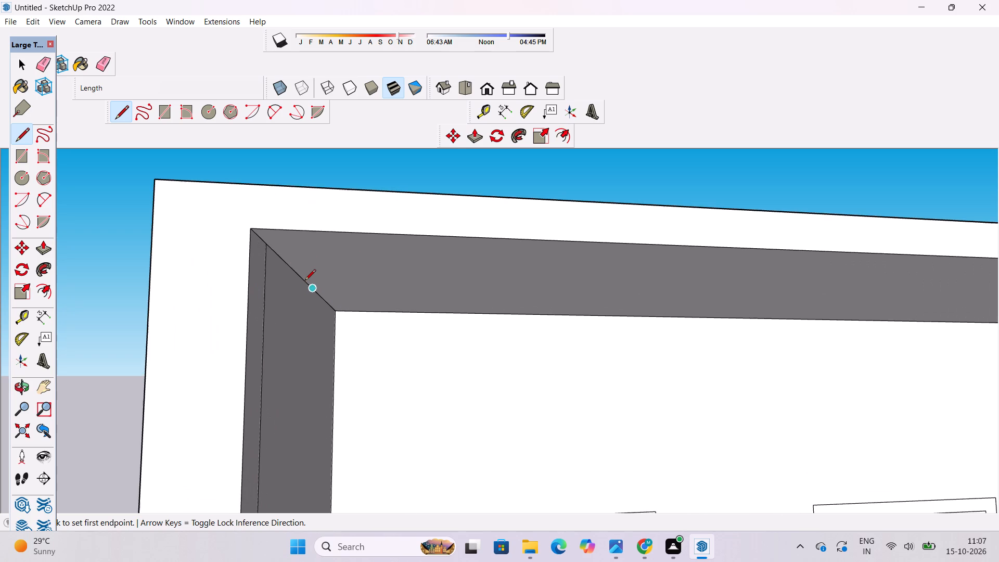
left_click(268, 249)
scroll(266, 253, "down", 9)
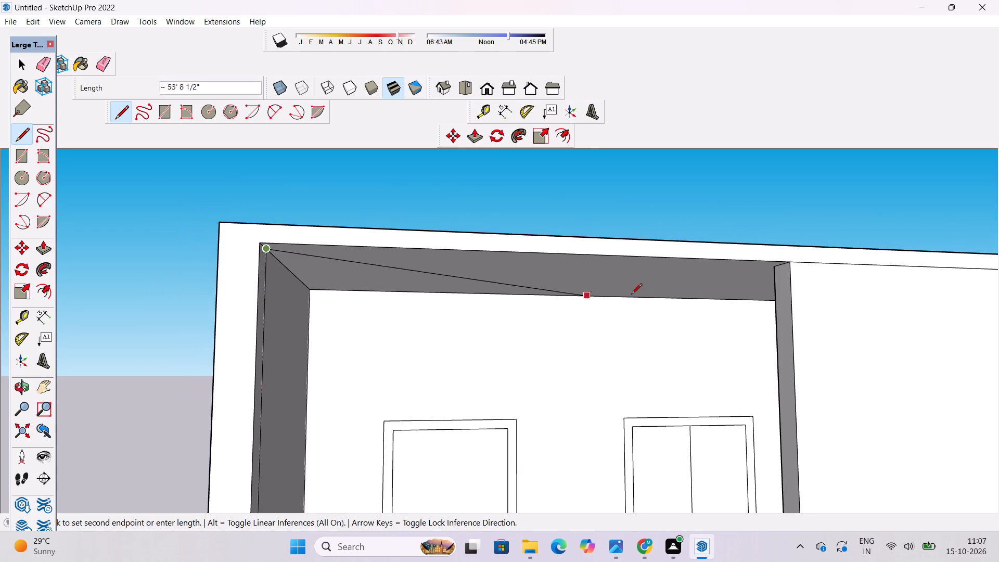
scroll(771, 274, "up", 5)
left_click(775, 262)
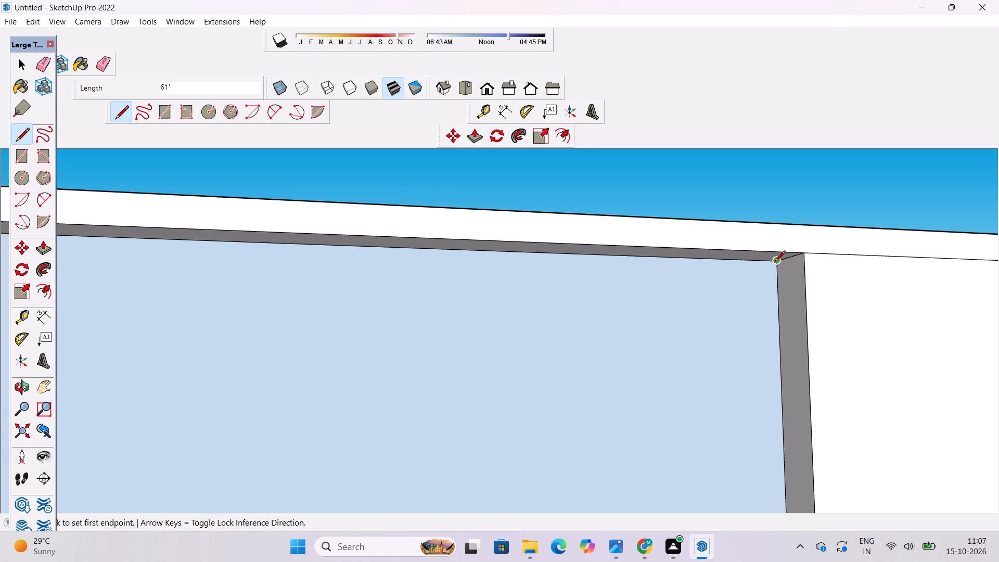
Delete the face covering the balcony opening.
key("space")
left_click(729, 315)
key("Delete")
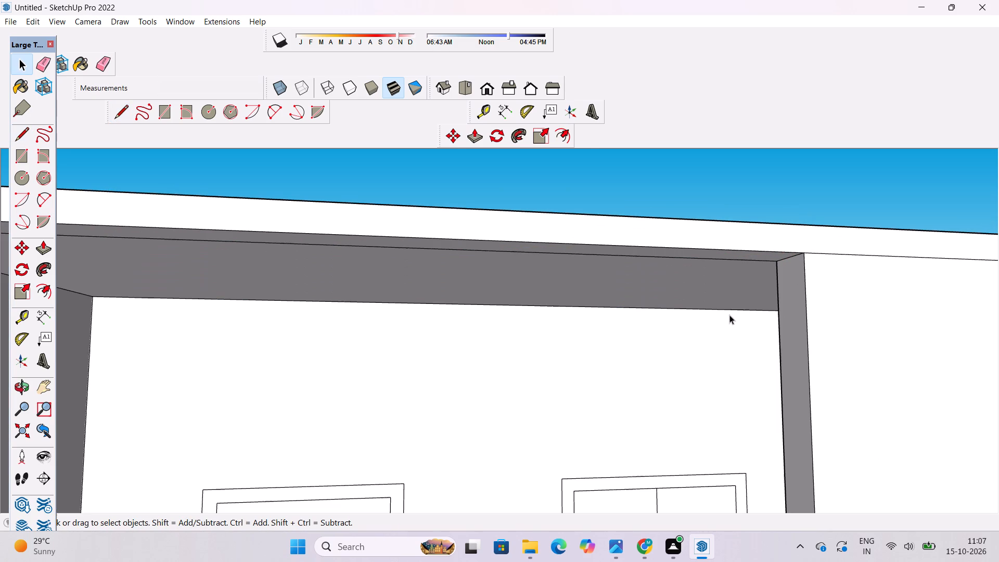
Draw a short vertical line across the roof slab's front edge, up from the corner where the balcony opening meets the blank front wall.
key("o")
scroll(577, 308, "down", 6)
left_click_drag(568, 313, 613, 321)
left_click_drag(609, 362, 594, 346)
left_click_drag(586, 355, 581, 374)
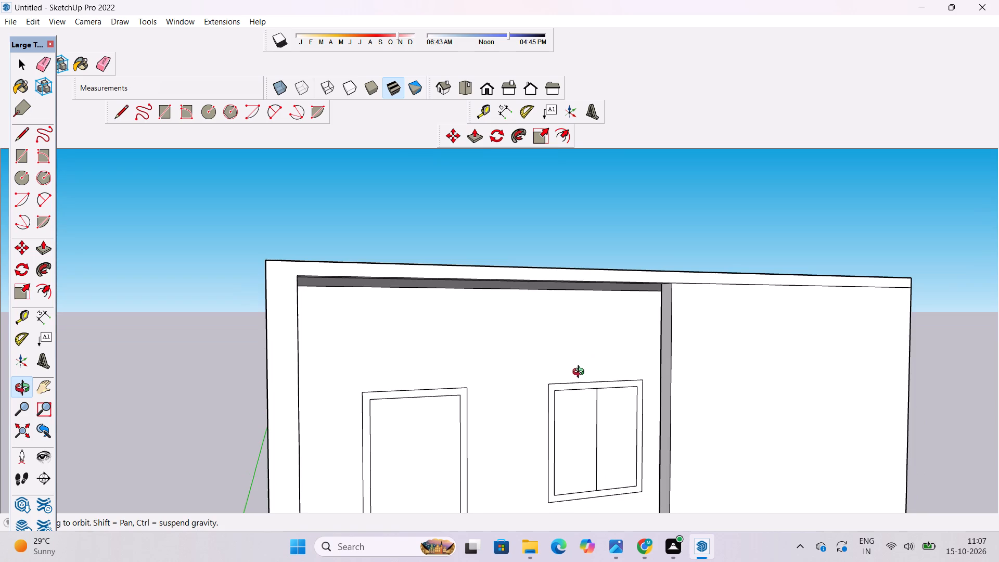
scroll(592, 338, "up", 5)
left_click_drag(592, 338, 569, 341, "shift")
left_click_drag(567, 342, 491, 343)
left_click_drag(523, 334, 534, 362, "shift")
scroll(532, 343, "down", 5, "shift")
left_click_drag(532, 343, 569, 386)
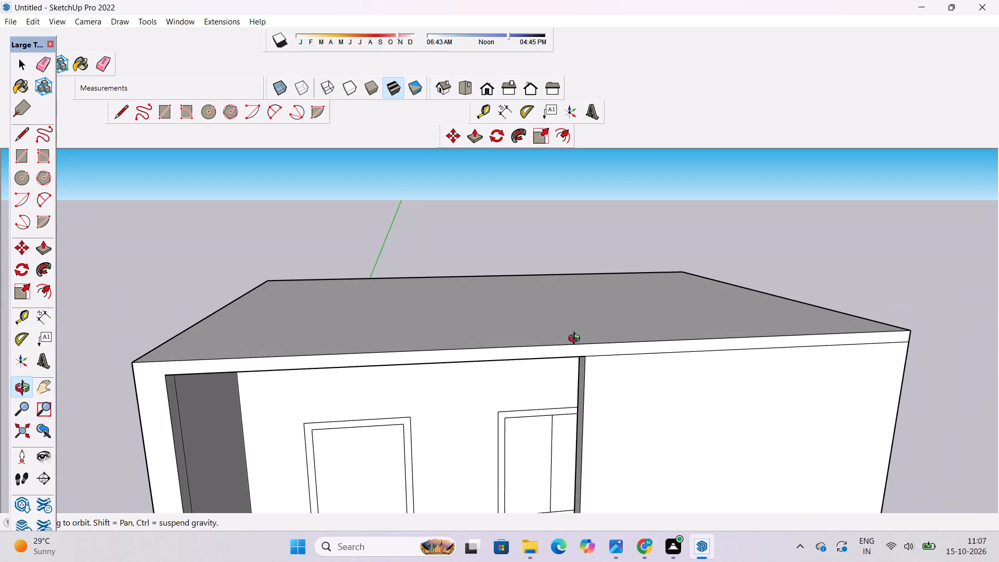
scroll(575, 337, "up", 3)
left_click_drag(575, 360, 536, 345, "shift")
scroll(553, 368, "up", 4)
left_click_drag(556, 361, 548, 382, "shift")
left_click_drag(548, 384, 544, 363)
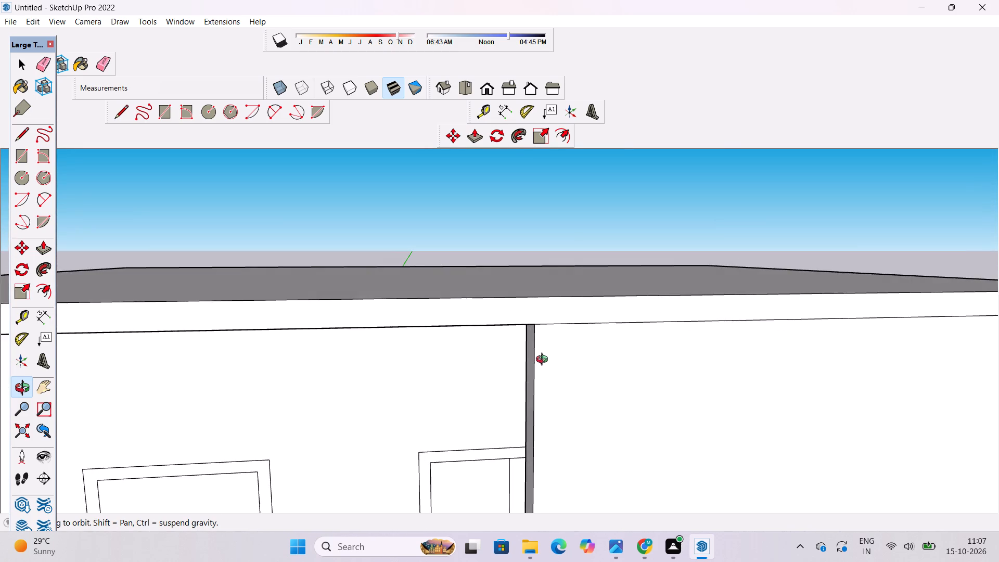
scroll(544, 361, "up", 5)
key("l")
scroll(538, 318, "up", 4)
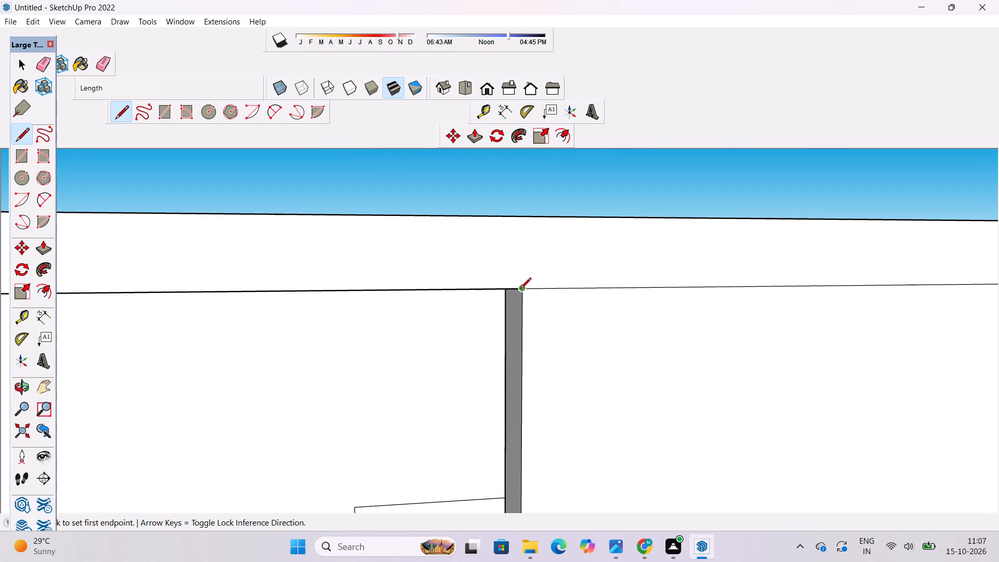
left_click(520, 289)
left_click(523, 219)
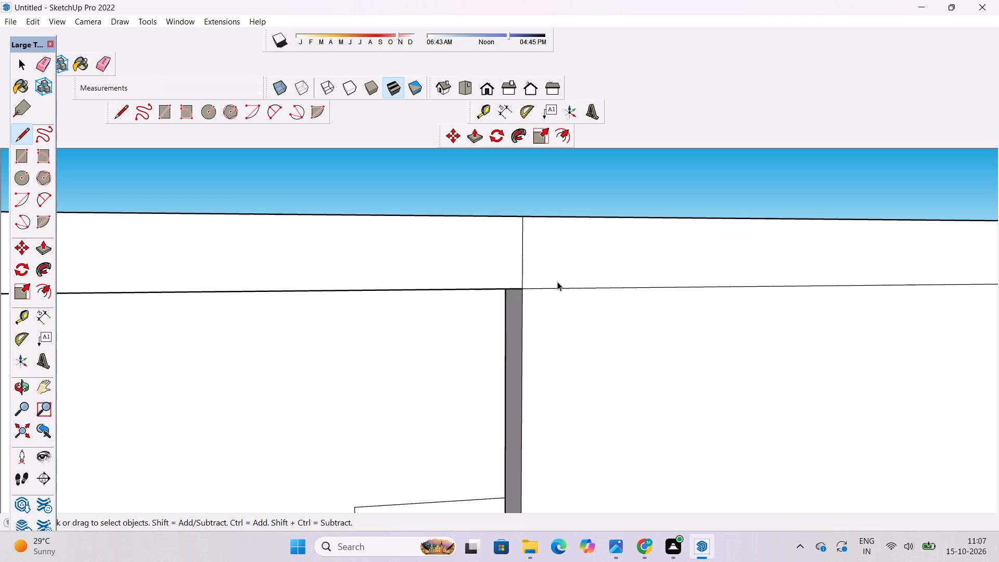
key("space")
Push/Pull the narrow front strip of the balcony ceiling down 5' to form a beam over the opening.
key("o")
left_click_drag(613, 351, 633, 287)
scroll(633, 285, "down", 5)
left_click_drag(564, 315, 630, 269)
left_click_drag(627, 279, 623, 290)
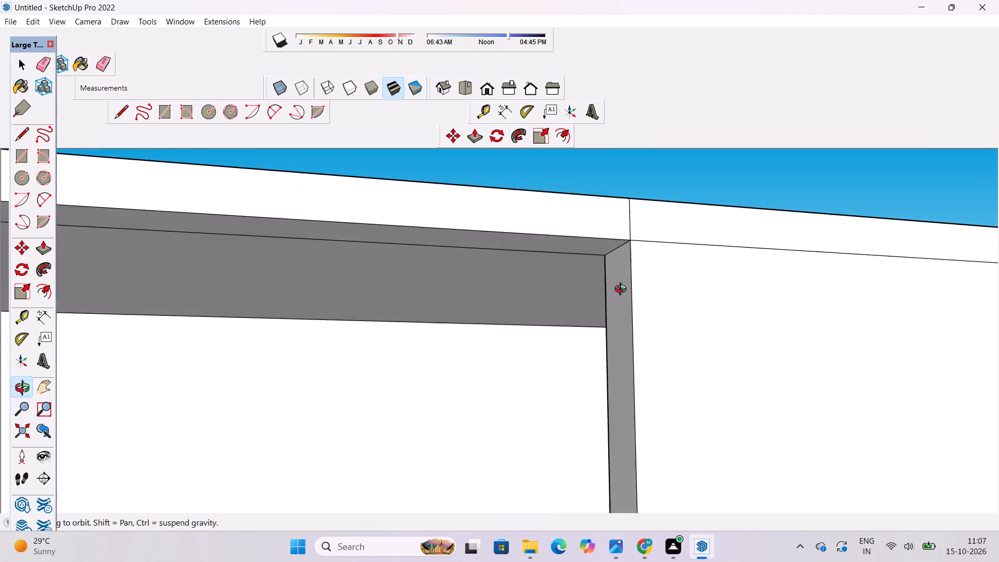
left_click_drag(623, 290, 620, 297)
left_click_drag(619, 302, 618, 310, "shift")
key("p")
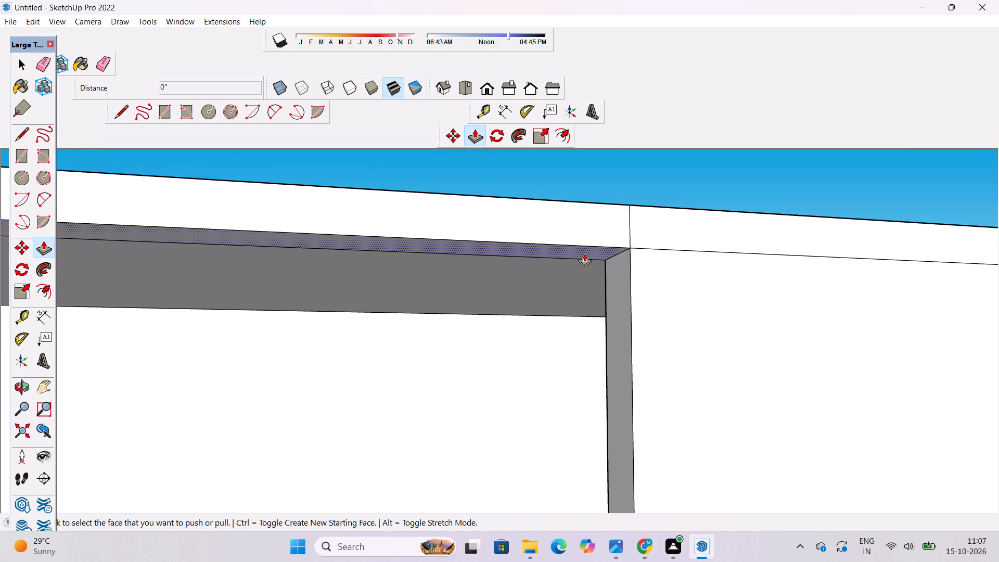
left_click(584, 253)
scroll(584, 266, "down", 12)
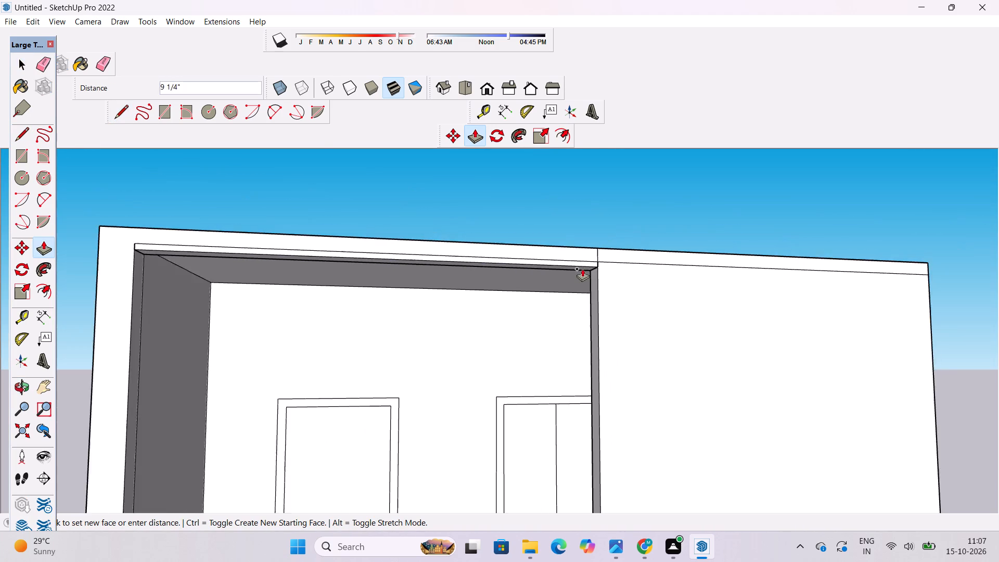
scroll(582, 269, "down", 3)
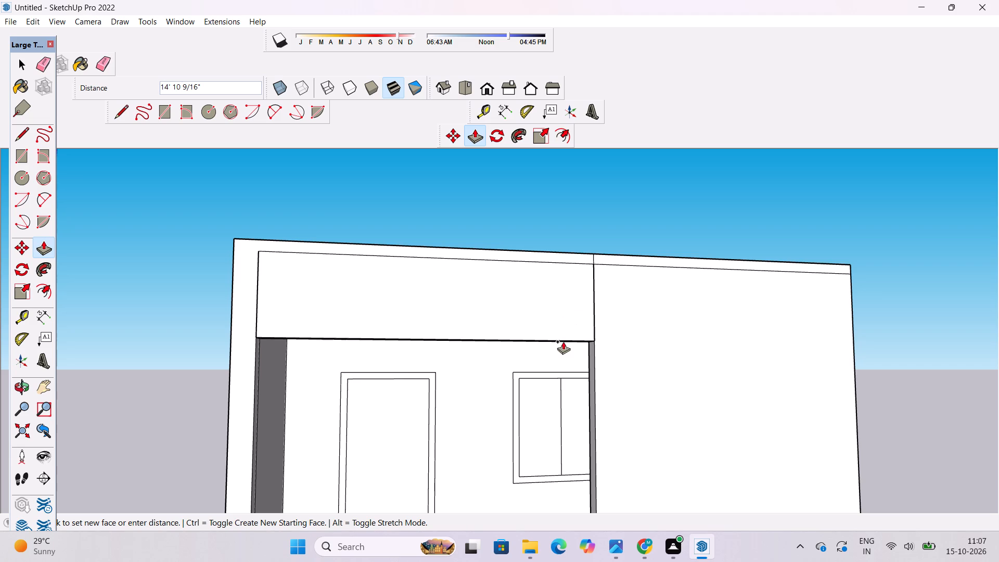
type("5'")
key("Return")
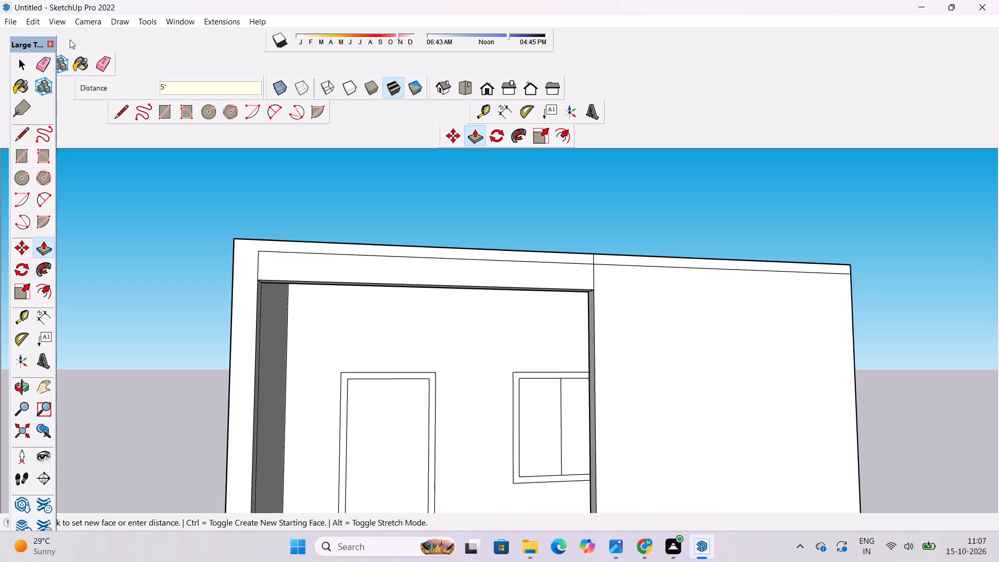
Erase the horizontal seam between the roof slab and the new beam, and the short vertical seam at the beam's outer end.
left_click(110, 65)
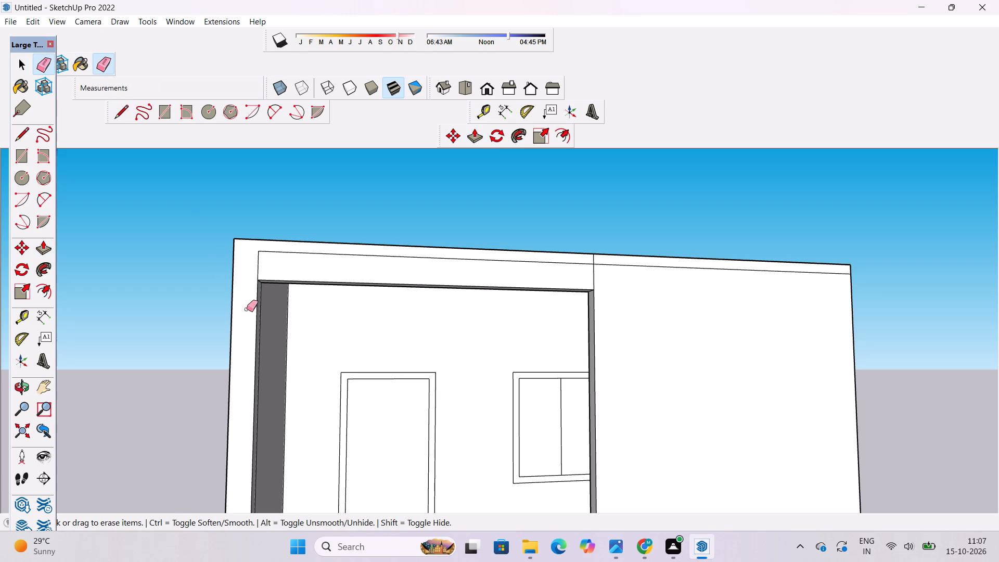
left_click_drag(266, 249, 258, 265)
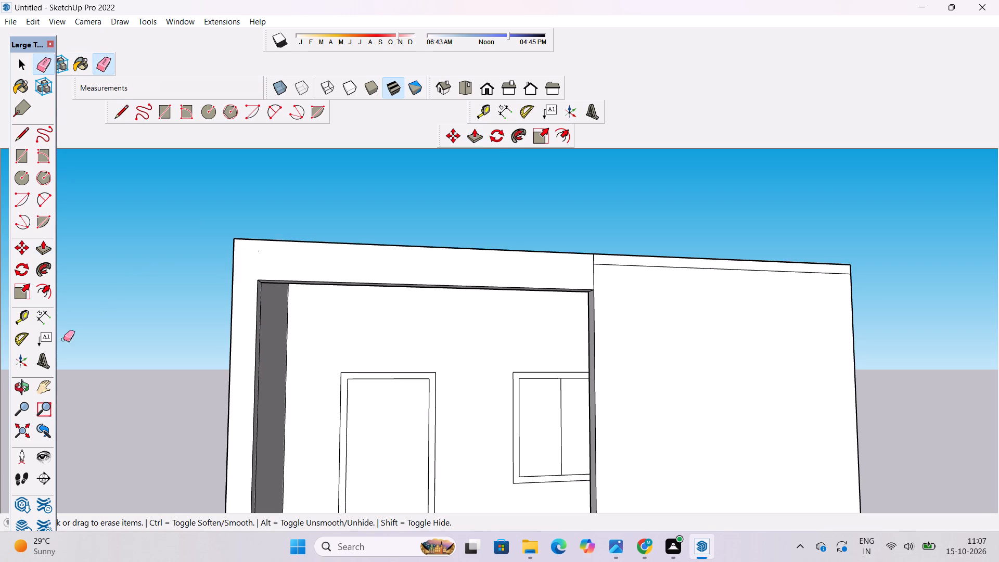
Erase the horizontal seam between the roof slab's front edge and the blank front wall beside the balcony.
left_click(25, 382)
left_click_drag(465, 328, 650, 263)
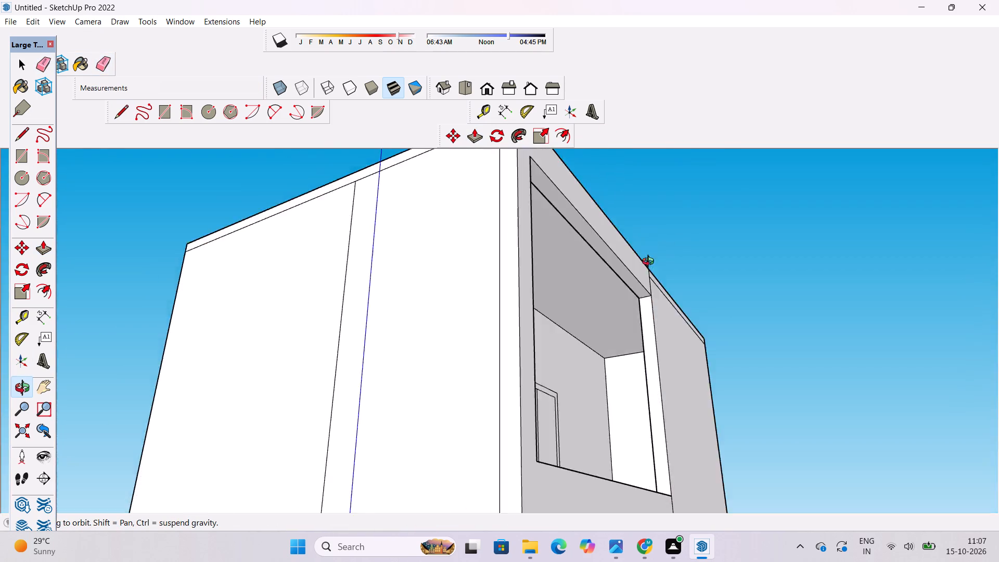
left_click_drag(650, 263, 467, 353)
scroll(483, 284, "down", 7)
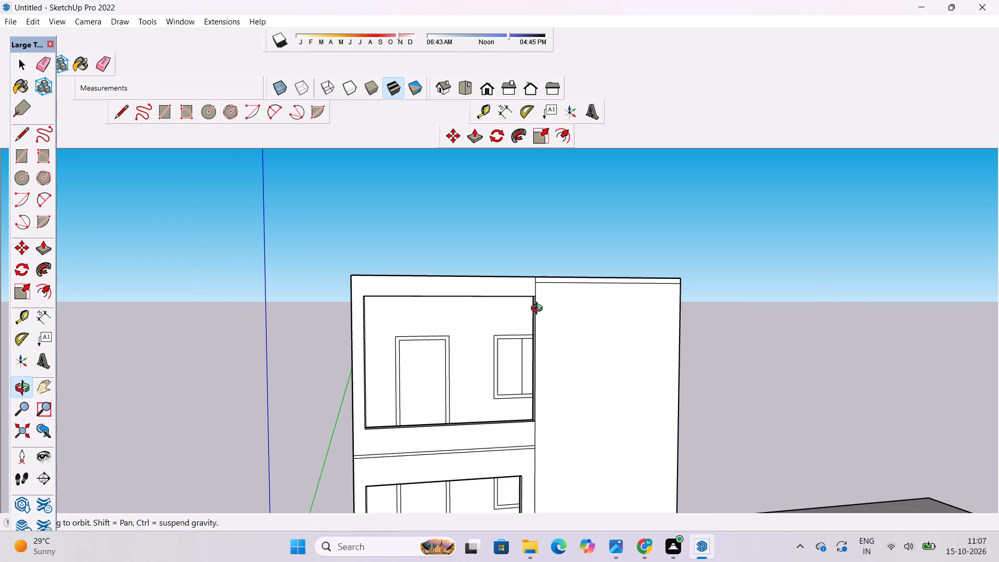
scroll(539, 310, "up", 2)
left_click_drag(541, 303, 474, 301)
scroll(507, 282, "up", 9)
left_click_drag(492, 287, 387, 301)
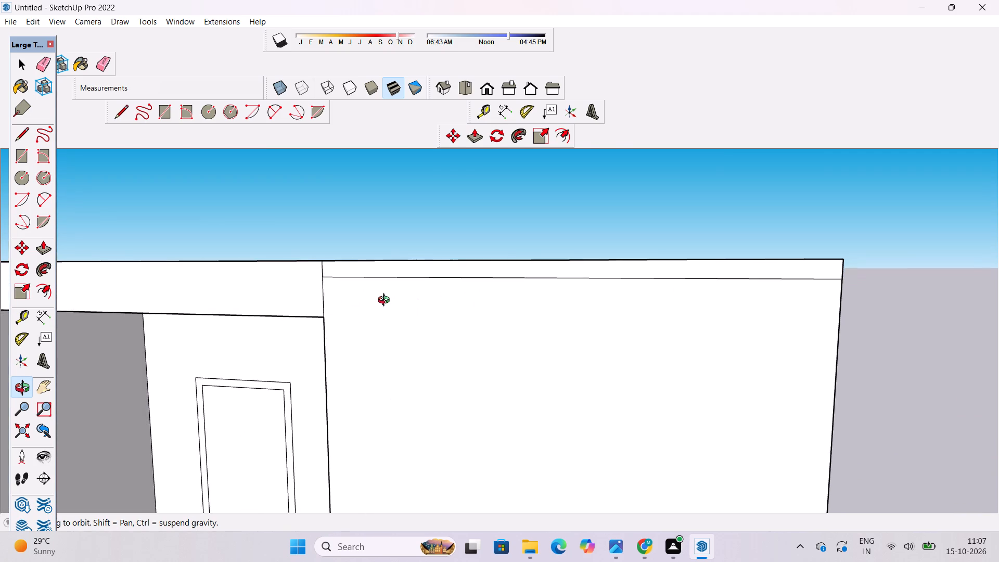
scroll(385, 300, "up", 3)
left_click_drag(382, 299, 406, 300, "shift")
left_click_drag(406, 300, 424, 308)
key("e")
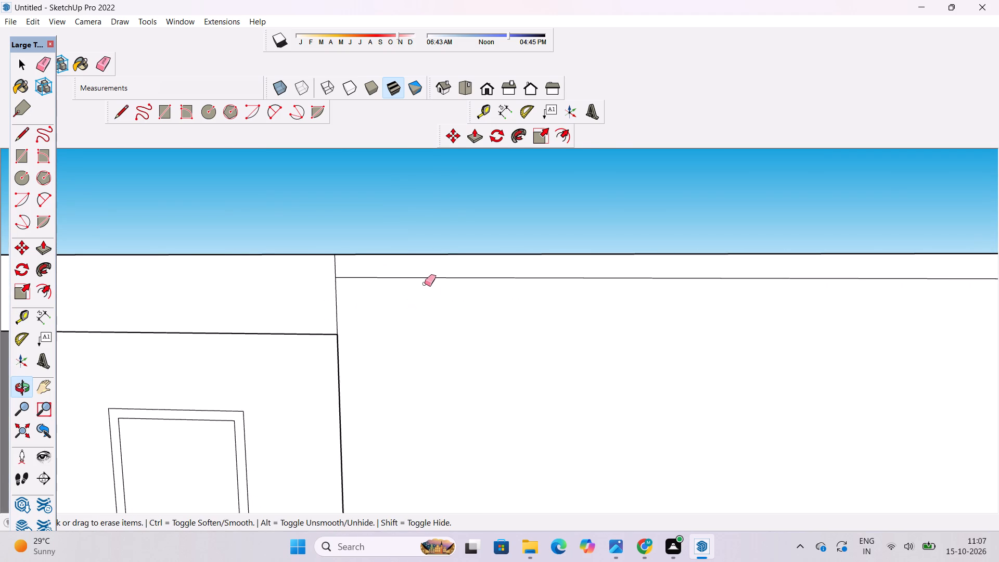
left_click(426, 276)
scroll(316, 273, "down", 7)
key("space")
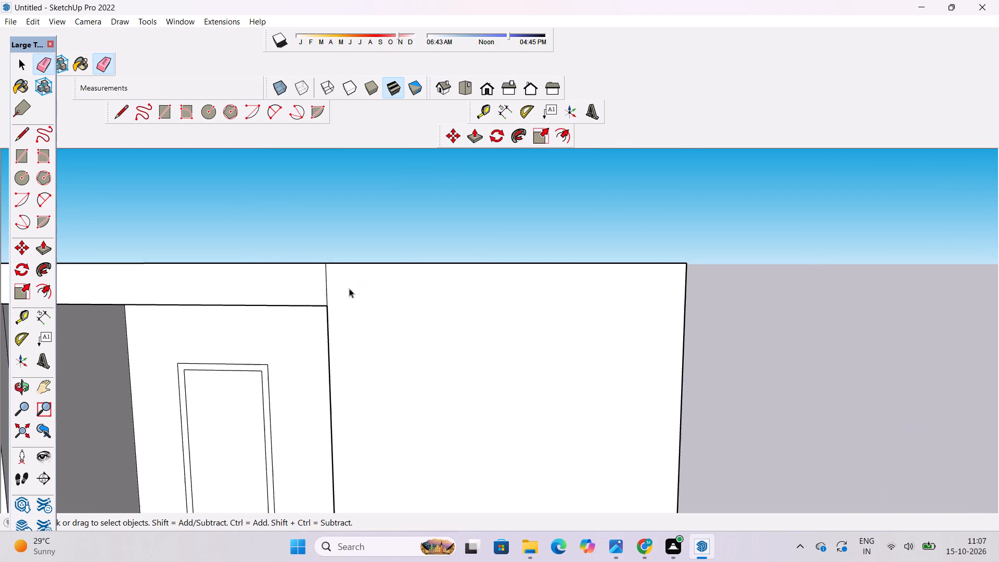
Copy the short vertical line at the roof beam's outer end 5' sideways onto the blank front wall.
scroll(332, 288, "up", 6)
left_click(321, 268)
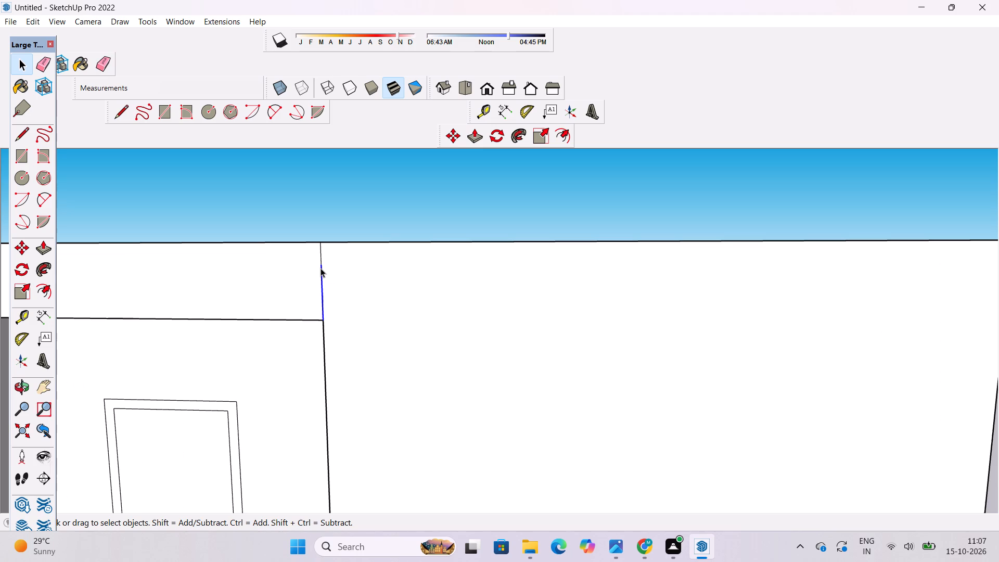
scroll(313, 271, "up", 5)
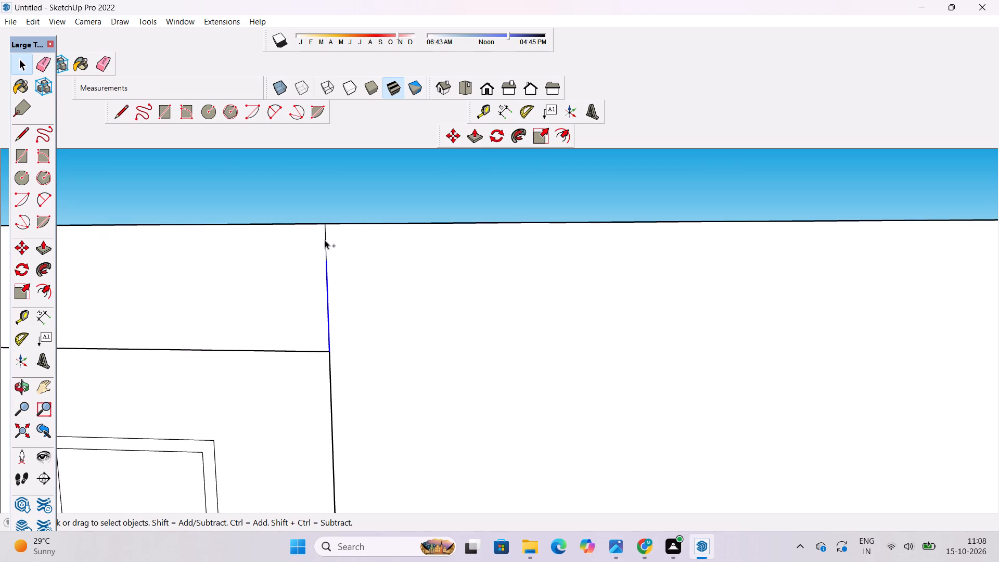
left_click(325, 240, "ctrl")
key("m")
scroll(325, 253, "down", 2)
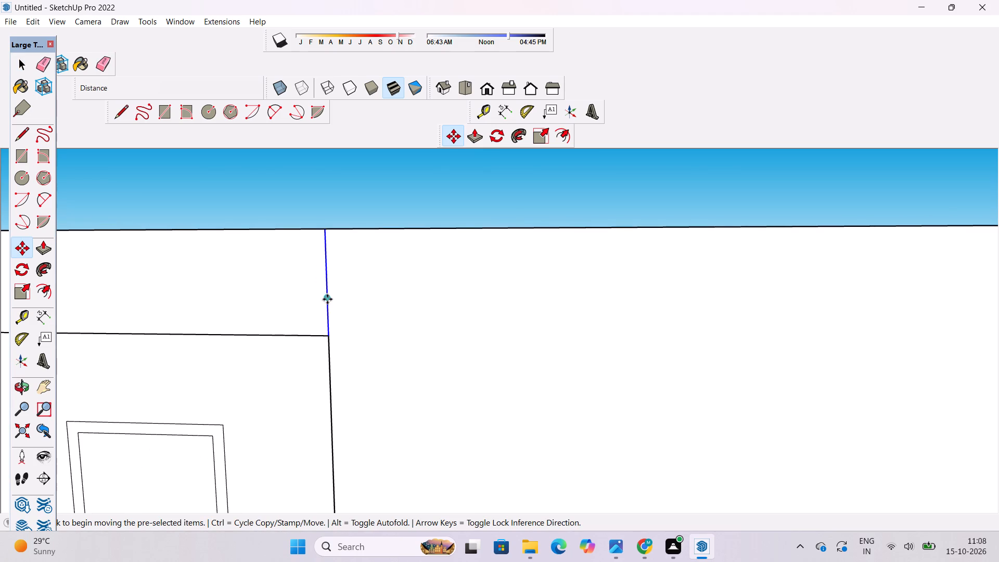
left_click(329, 280)
scroll(329, 280, "down", 2)
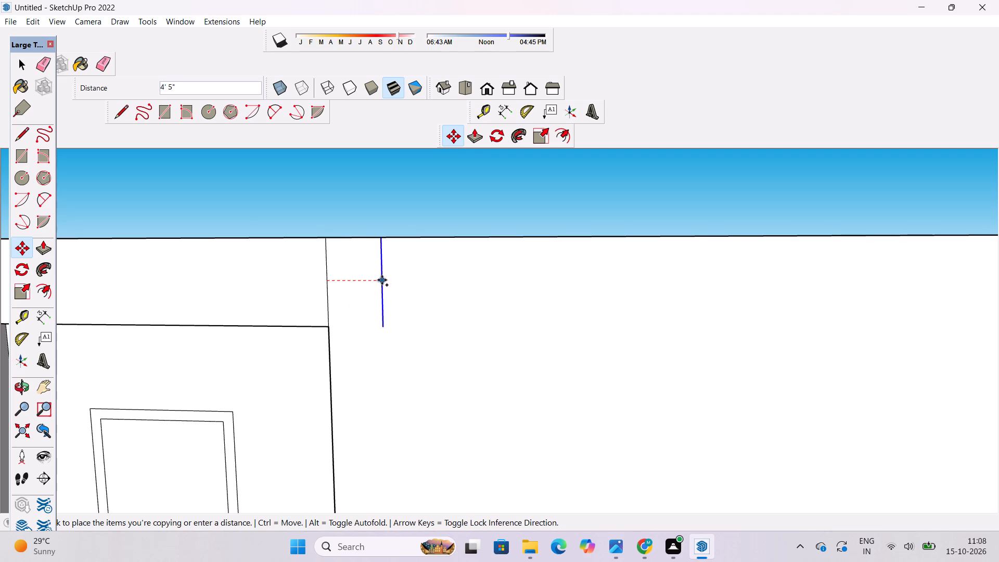
type("5'")
key("Return")
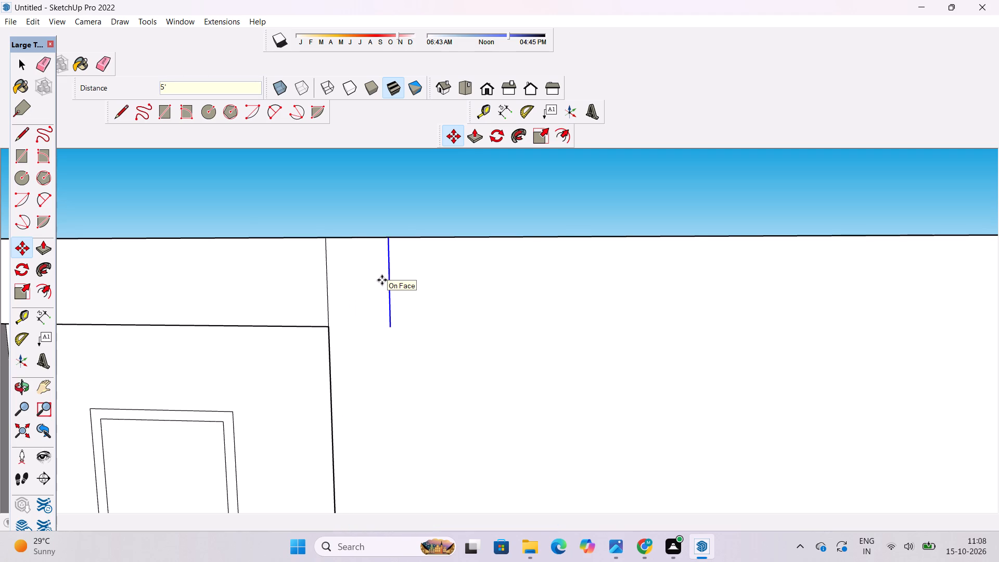
Draw a 5' horizontal line from the balcony opening's upper corner to the bottom end of the copied vertical line.
key("l")
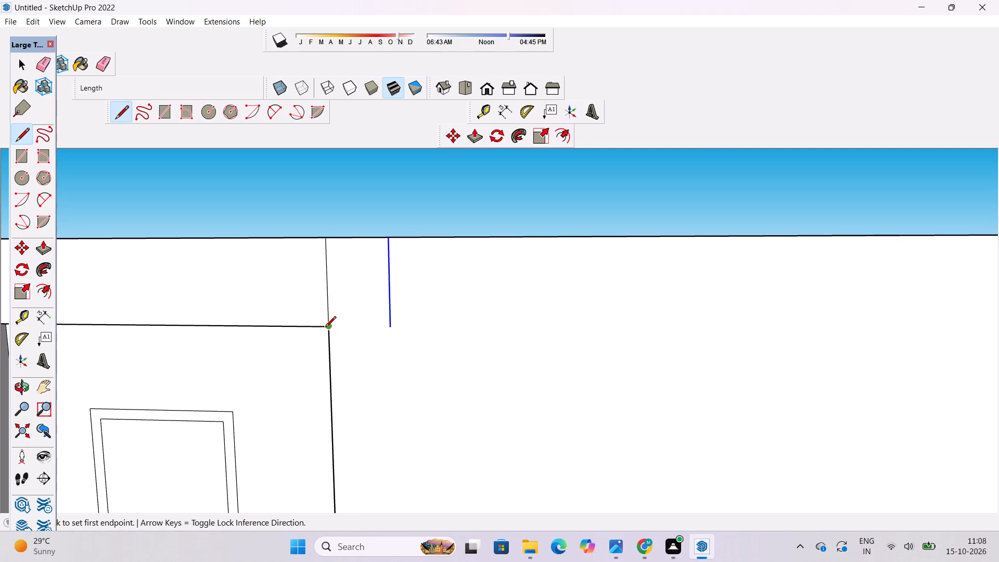
left_click(325, 328)
left_click(387, 327)
Erase the original short vertical line so the roof beam's front face runs into the 5' extension.
key("space")
type("e")
left_click_drag(354, 264, 308, 287)
left_click_drag(327, 277, 326, 287)
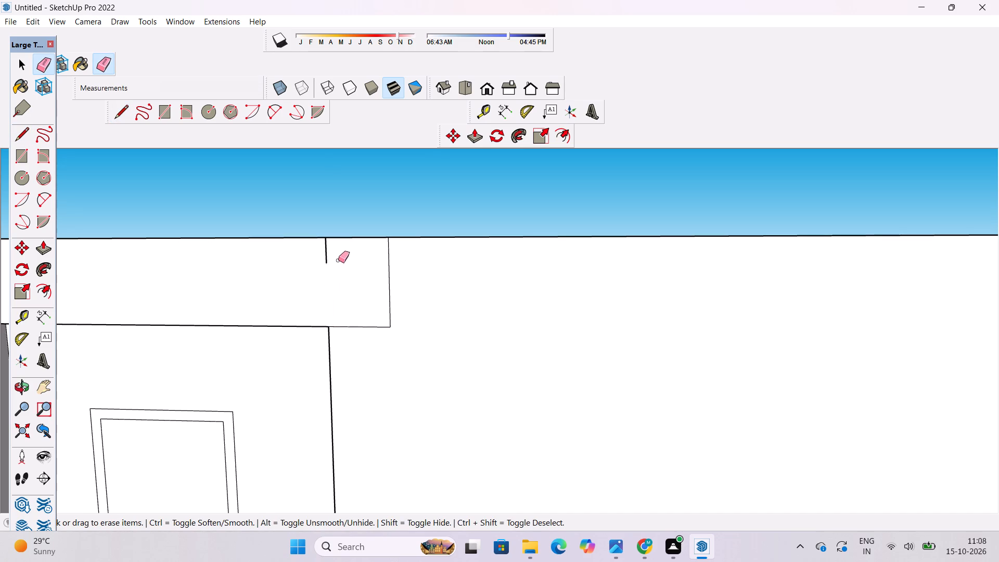
left_click_drag(338, 250, 324, 257)
Examine the extended roof beam and the whole house front from the front, above and below.
key("o")
scroll(404, 245, "down", 5)
left_click_drag(321, 314, 508, 275)
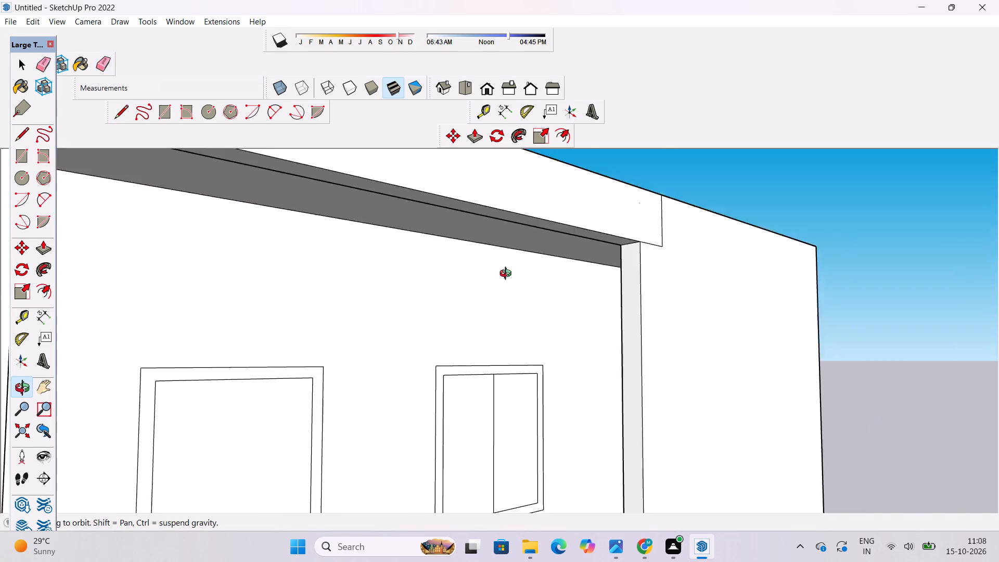
left_click_drag(508, 275, 552, 268)
scroll(561, 267, "up", 8)
left_click_drag(519, 269, 550, 272)
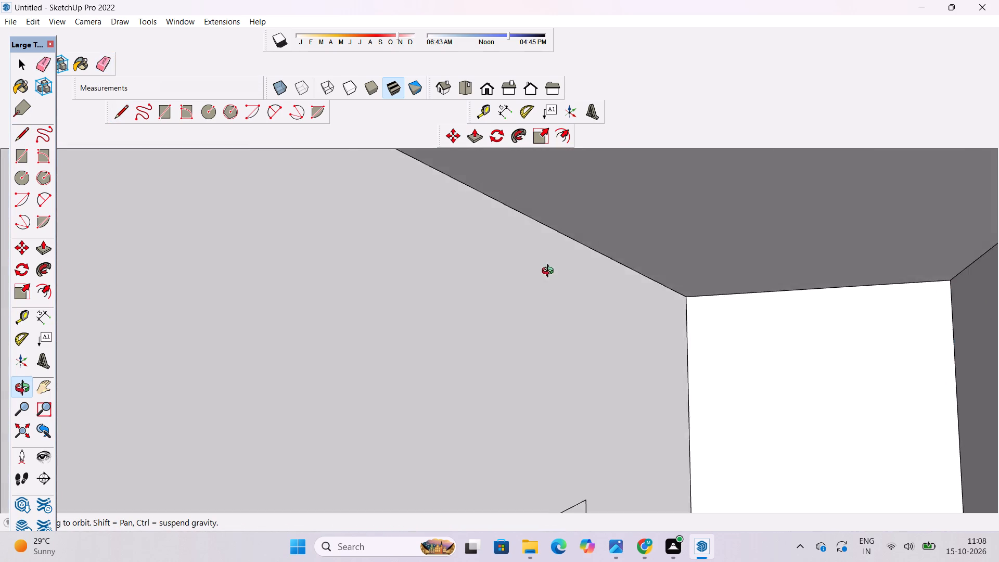
left_click_drag(550, 272, 608, 292)
scroll(522, 230, "down", 20)
scroll(522, 230, "down", 12)
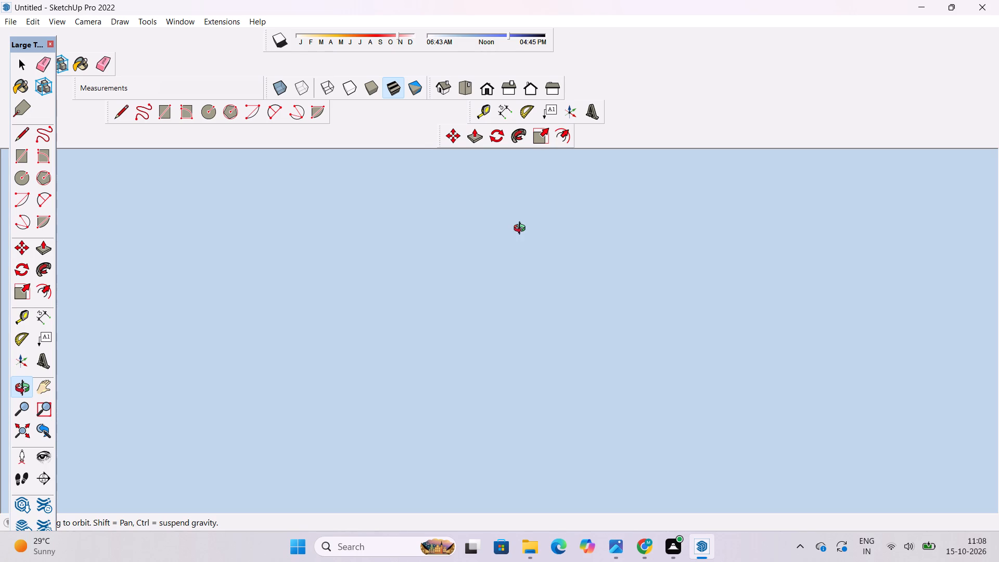
scroll(522, 229, "down", 5)
left_click(490, 88)
scroll(491, 132, "down", 2)
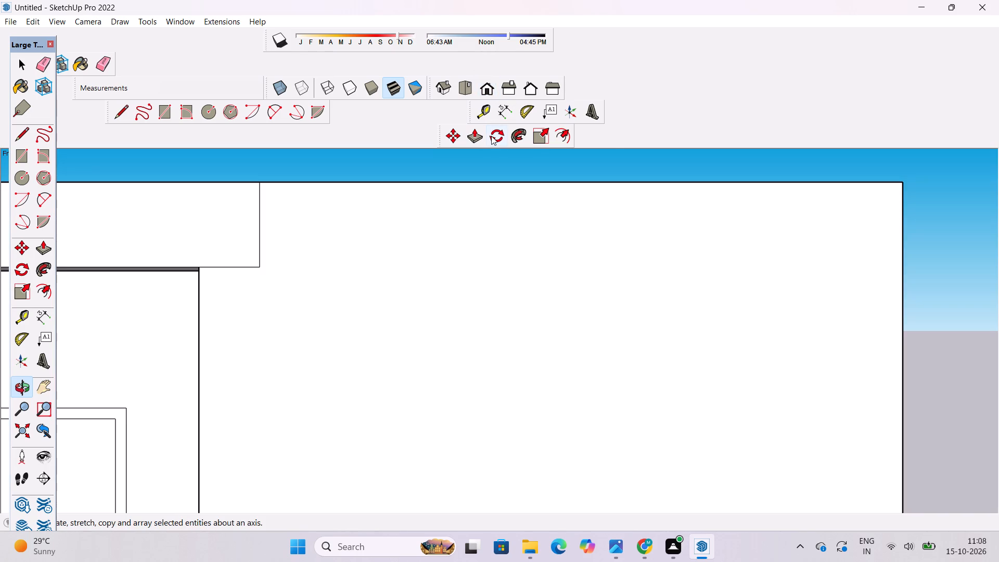
scroll(491, 136, "down", 7)
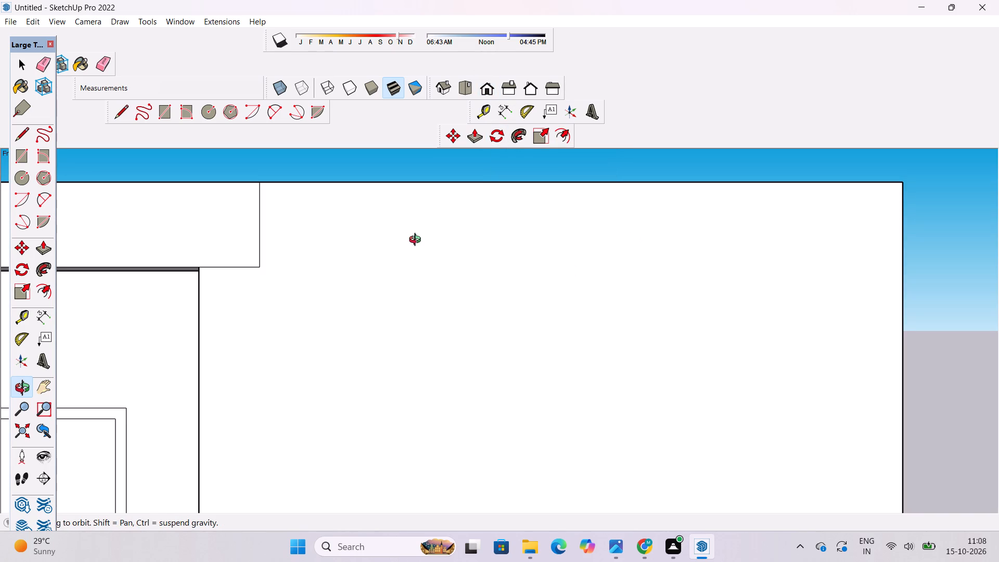
scroll(503, 270, "down", 7)
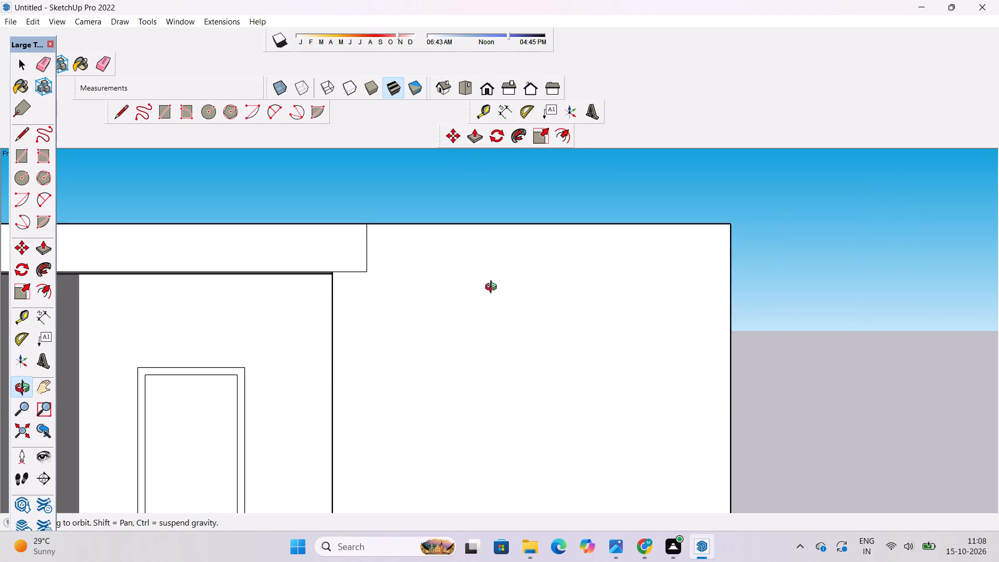
left_click_drag(487, 291, 499, 336)
scroll(499, 312, "down", 6)
left_click_drag(373, 333, 383, 258, "shift")
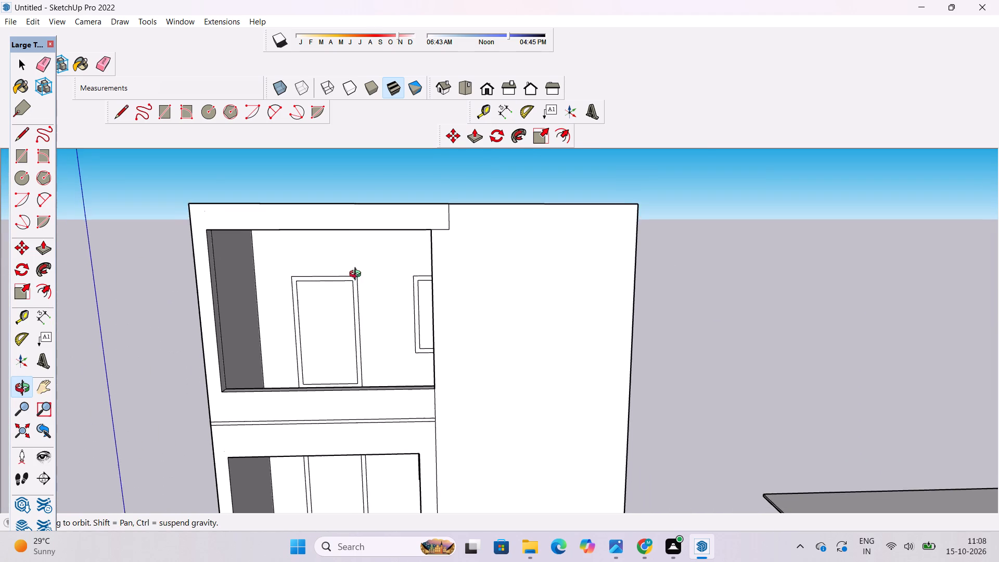
left_click_drag(300, 344, 361, 345)
left_click_drag(361, 347, 363, 322, "shift")
left_click_drag(363, 322, 332, 301)
left_click_drag(330, 304, 379, 274, "shift")
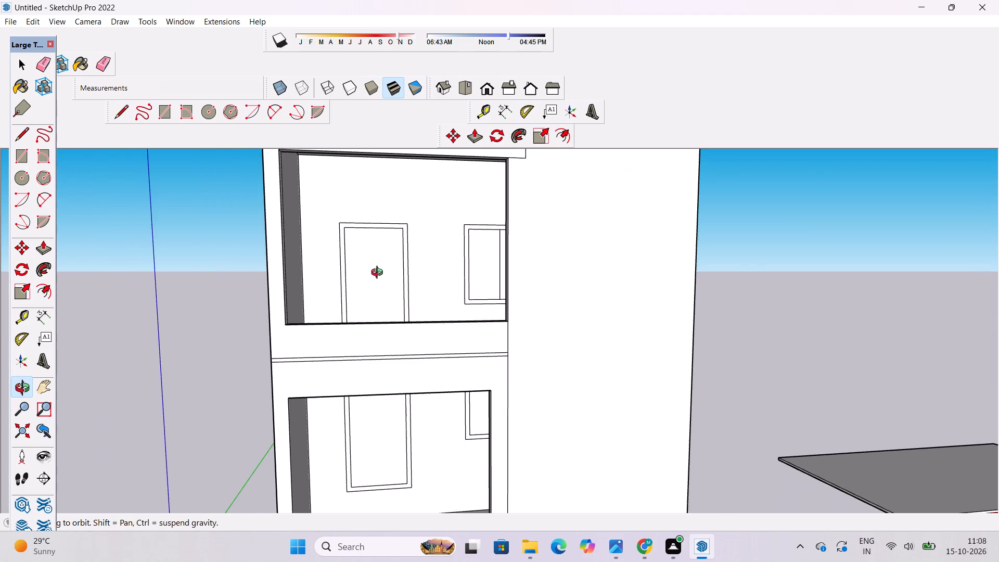
scroll(379, 274, "up", 1)
scroll(372, 282, "down", 6)
left_click_drag(358, 296, 310, 346)
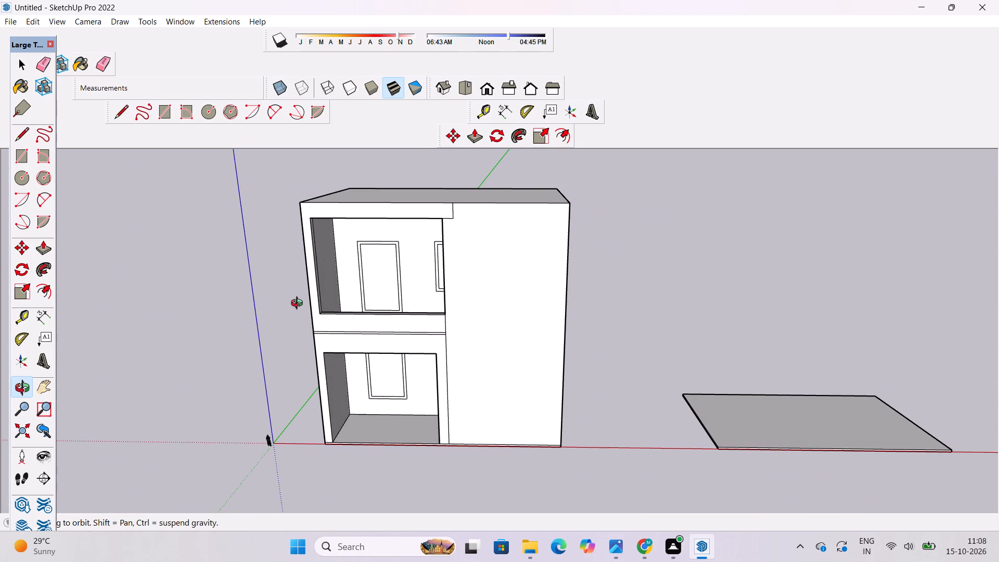
scroll(299, 312, "down", 4)
left_click_drag(298, 314, 329, 224)
scroll(347, 279, "up", 2)
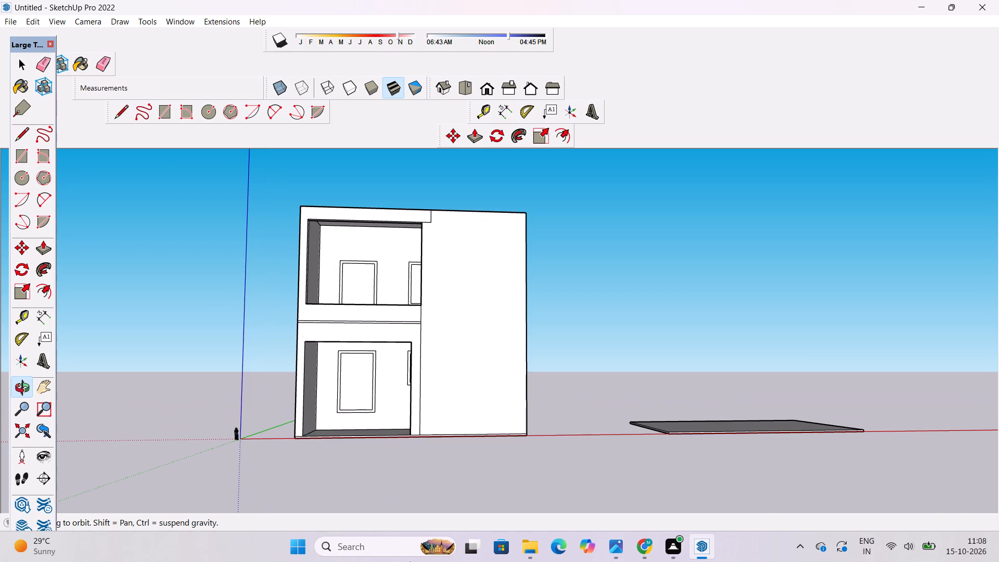
Erase the lower of the two closely spaced horizontal lines between the porch and balcony frames.
left_click_drag(272, 283, 427, 467)
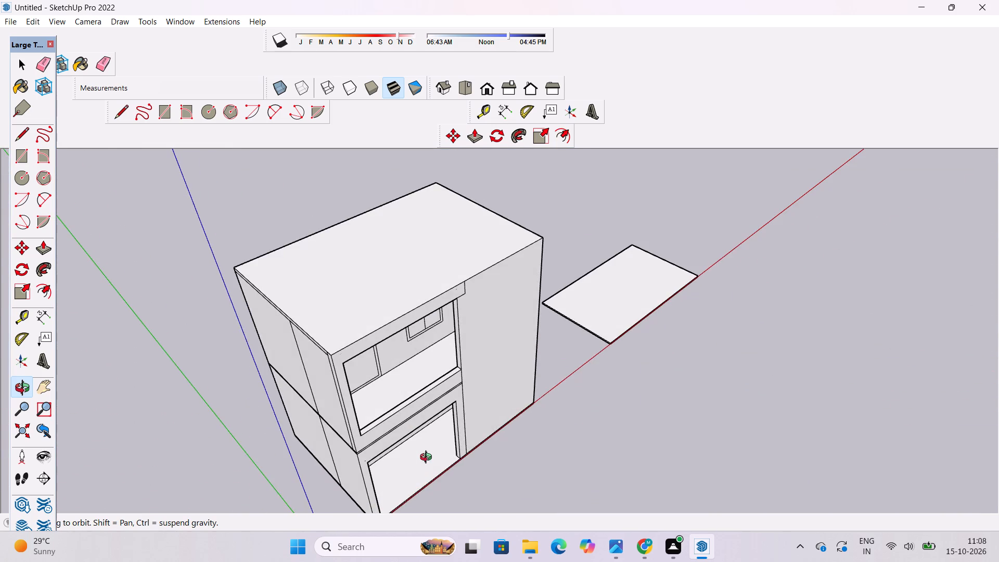
scroll(429, 458, "up", 9)
left_click_drag(398, 422, 407, 452, "shift")
left_click_drag(407, 452, 422, 414)
scroll(422, 412, "down", 4)
left_click_drag(422, 412, 441, 435, "shift")
left_click_drag(441, 435, 388, 413)
scroll(375, 411, "up", 3)
left_click_drag(375, 408, 407, 448, "shift")
left_click_drag(407, 449, 366, 423)
scroll(366, 422, "up", 3)
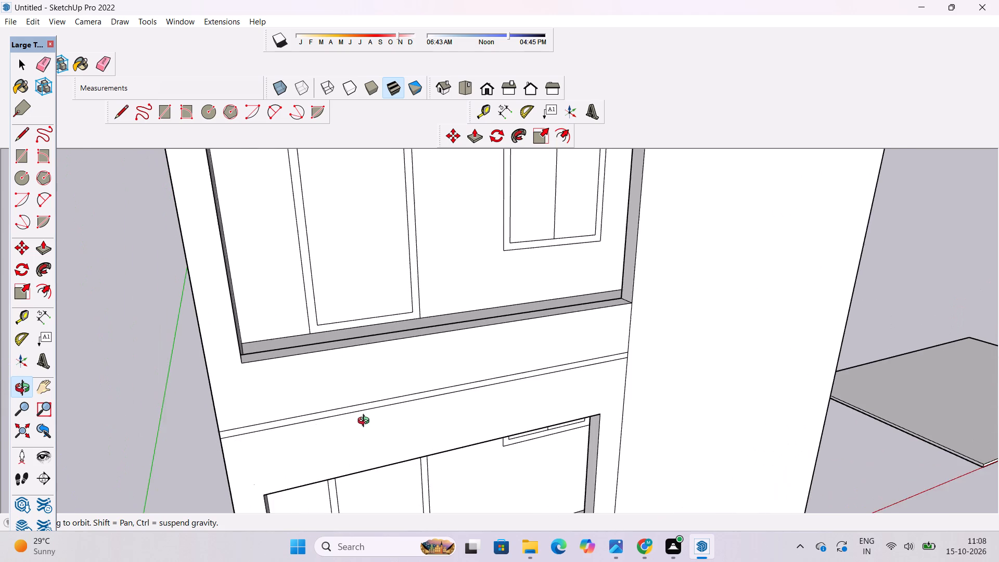
left_click_drag(345, 415, 318, 410, "shift")
scroll(316, 409, "up", 2)
left_click_drag(316, 409, 328, 430, "shift")
left_click_drag(328, 430, 326, 419)
key("e")
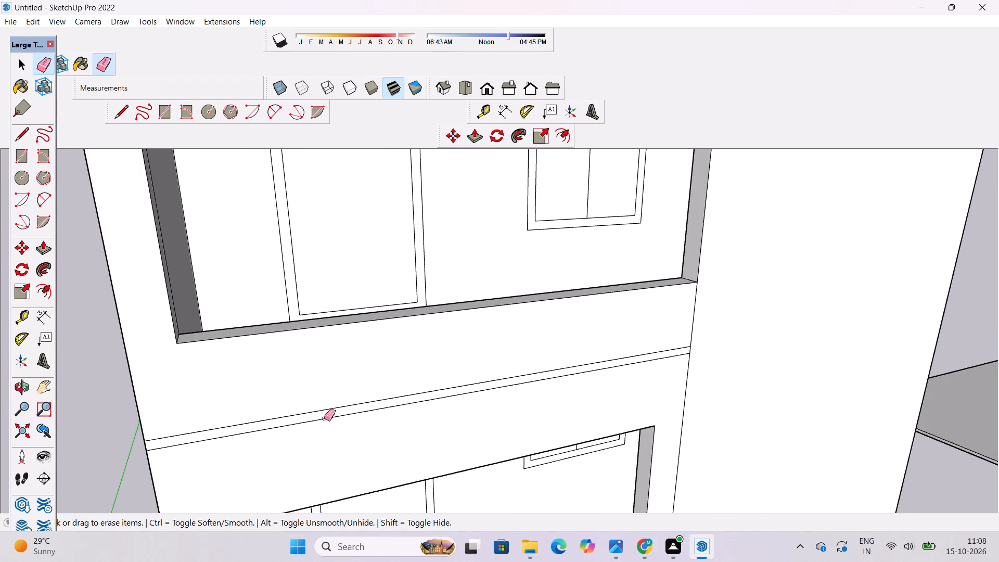
scroll(324, 418, "up", 4)
left_click(328, 417)
scroll(311, 417, "down", 13)
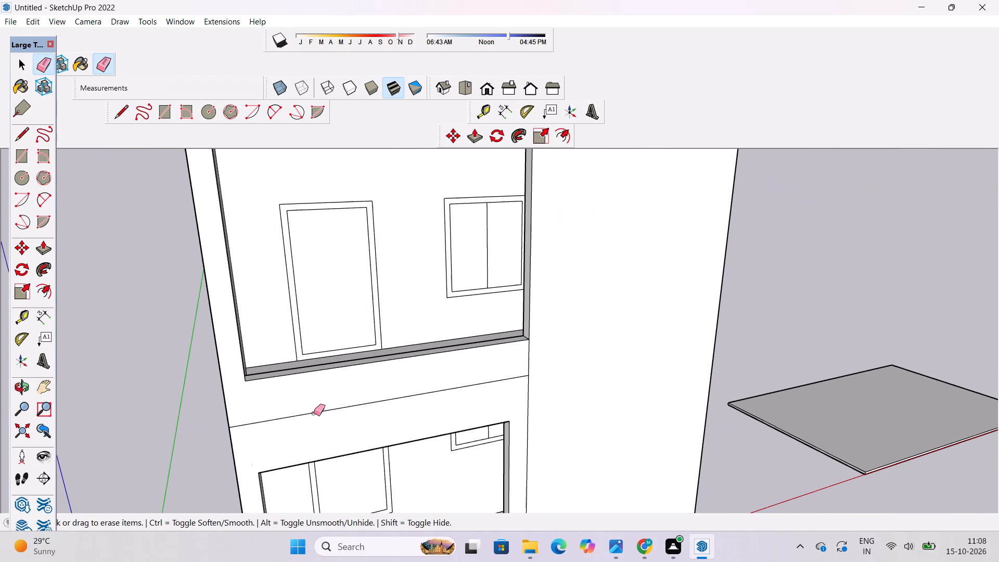
key("space")
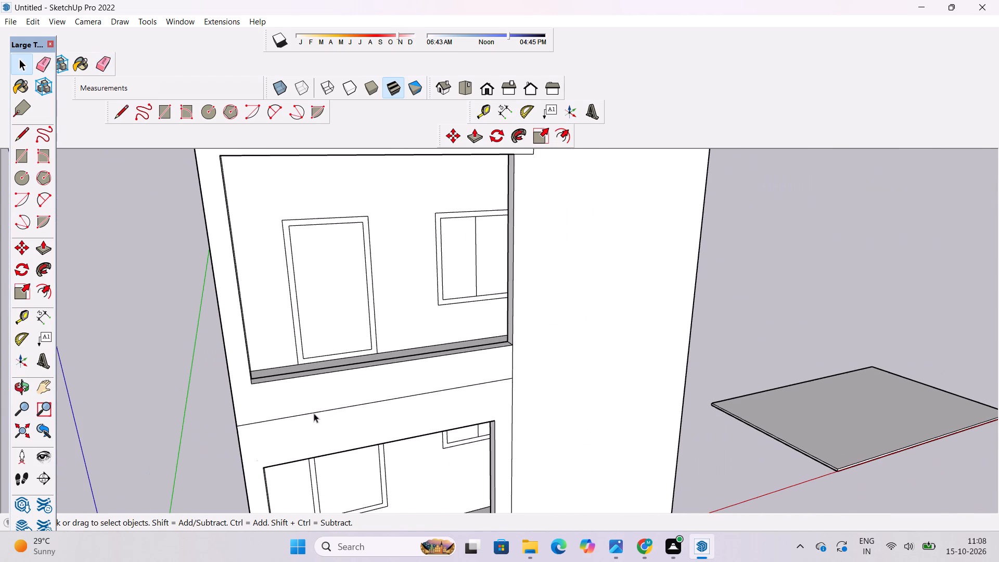
Push/Pull the upper-storey balcony frame's front face outward by 1'.11".
key("o")
left_click_drag(267, 439, 385, 455)
scroll(385, 449, "down", 2)
left_click_drag(381, 435, 379, 561)
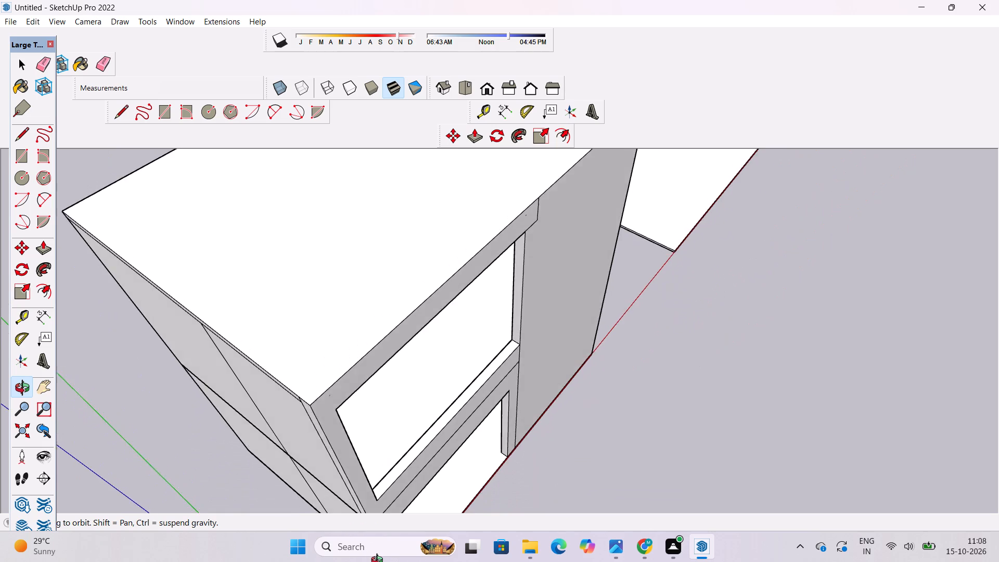
left_click_drag(379, 561, 468, 276)
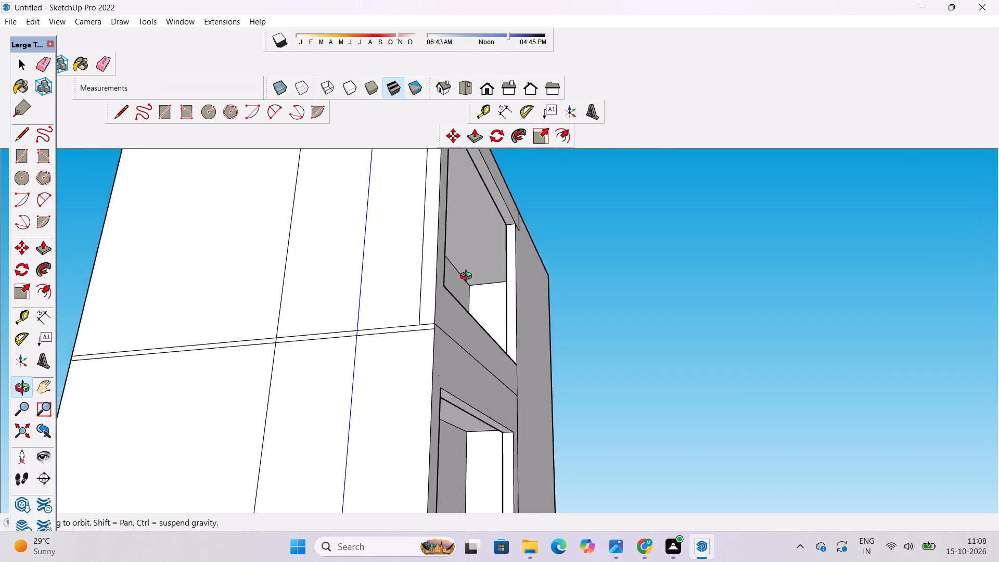
scroll(468, 277, "down", 5)
left_click_drag(455, 269, 300, 224, "shift")
left_click_drag(299, 226, 319, 373)
scroll(328, 334, "up", 5)
left_click_drag(328, 334, 336, 386, "shift")
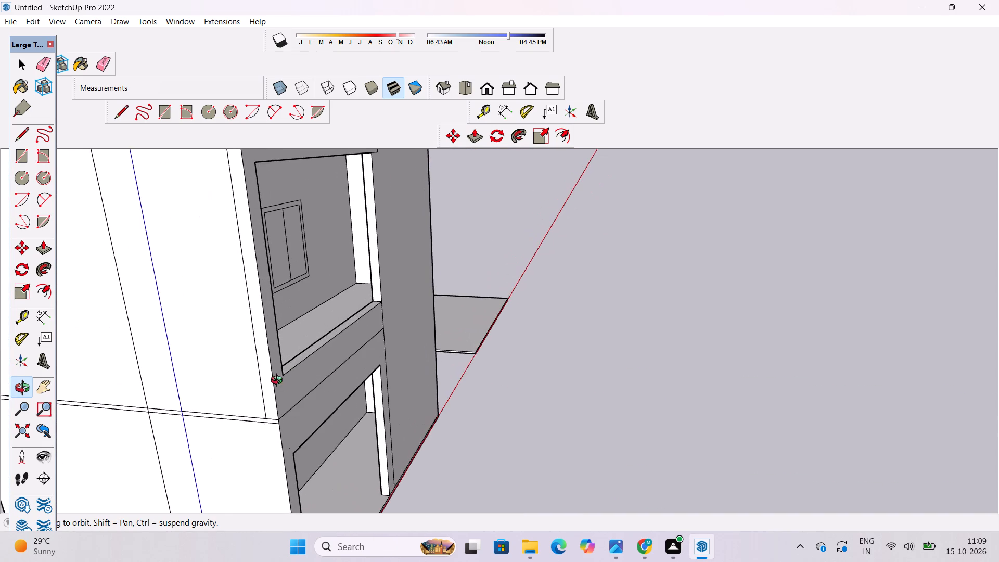
left_click_drag(279, 381, 323, 410)
scroll(329, 352, "down", 5)
left_click_drag(326, 349, 283, 388, "shift")
scroll(283, 387, "up", 2, "shift")
left_click_drag(283, 387, 283, 381, "shift")
key("p")
scroll(284, 376, "down", 5)
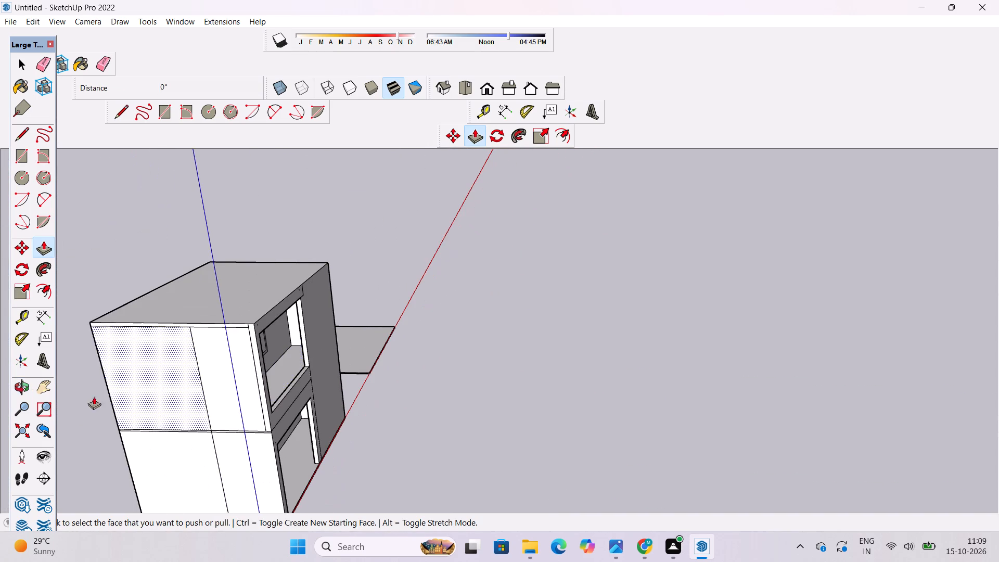
scroll(267, 432, "up", 8)
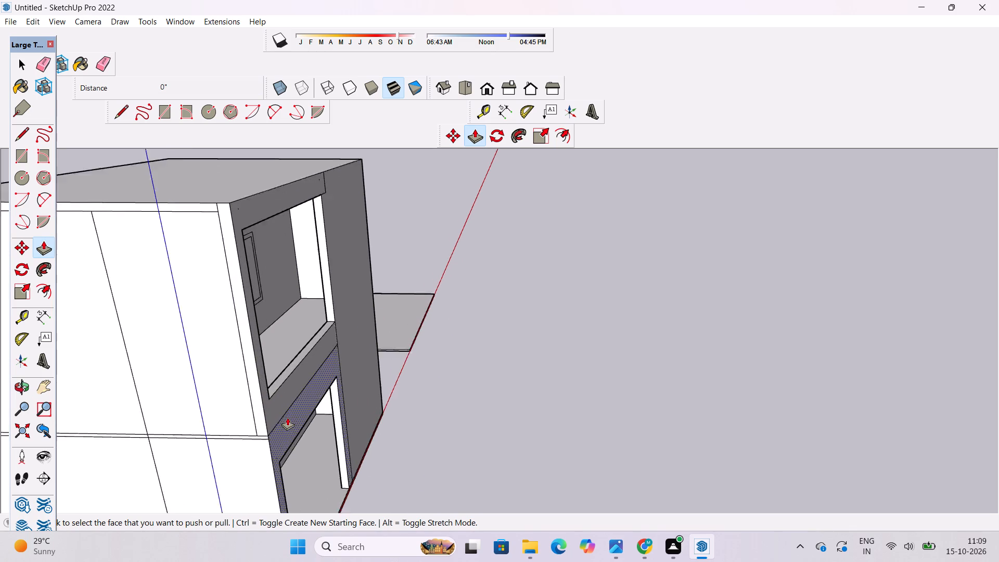
scroll(287, 417, "up", 6)
left_click(249, 415)
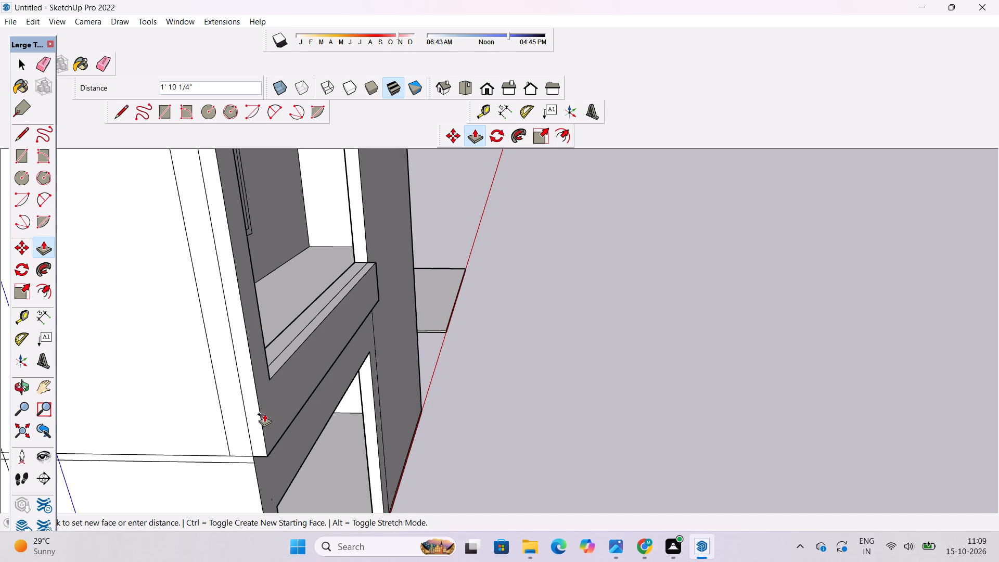
key("1")
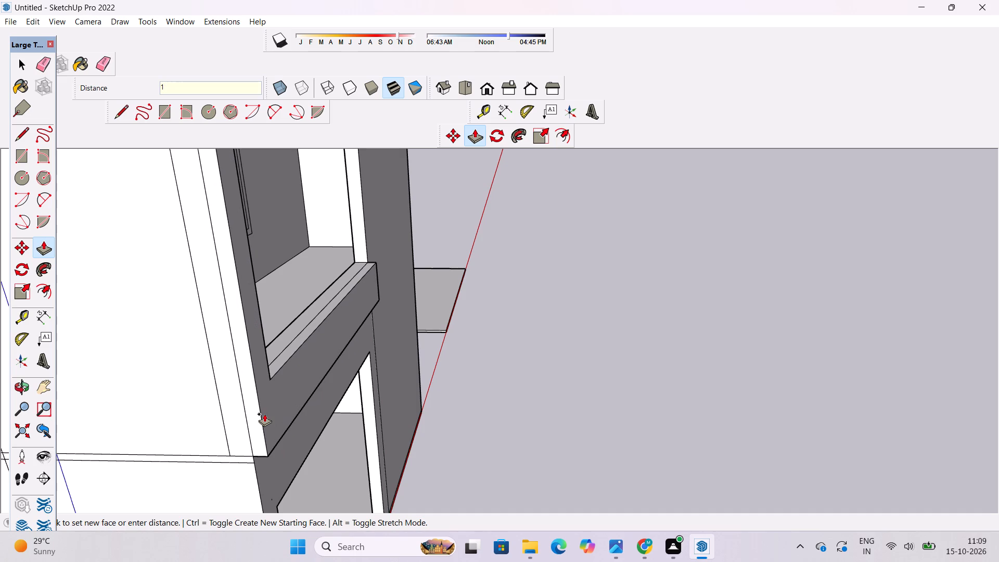
type(".1")
key("BackSpace")
key("BackSpace")
key("apostrophe")
type(".11")
key("shift+quotedbl")
key("Return")
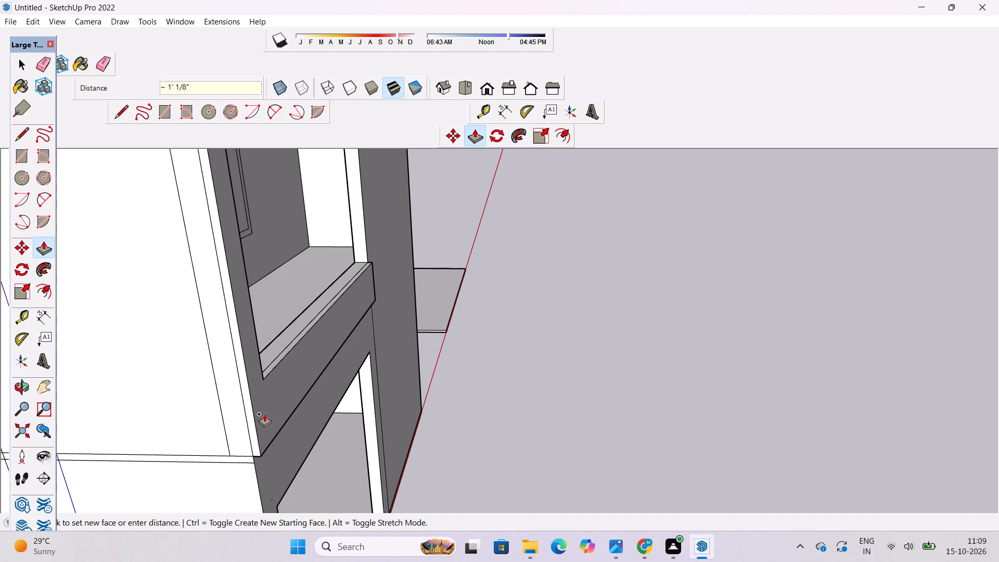
Undo the last push/pull of the upper-storey balcony frame and Push/Pull its front face outward by 2'.
key("ctrl+z")
left_click(264, 414)
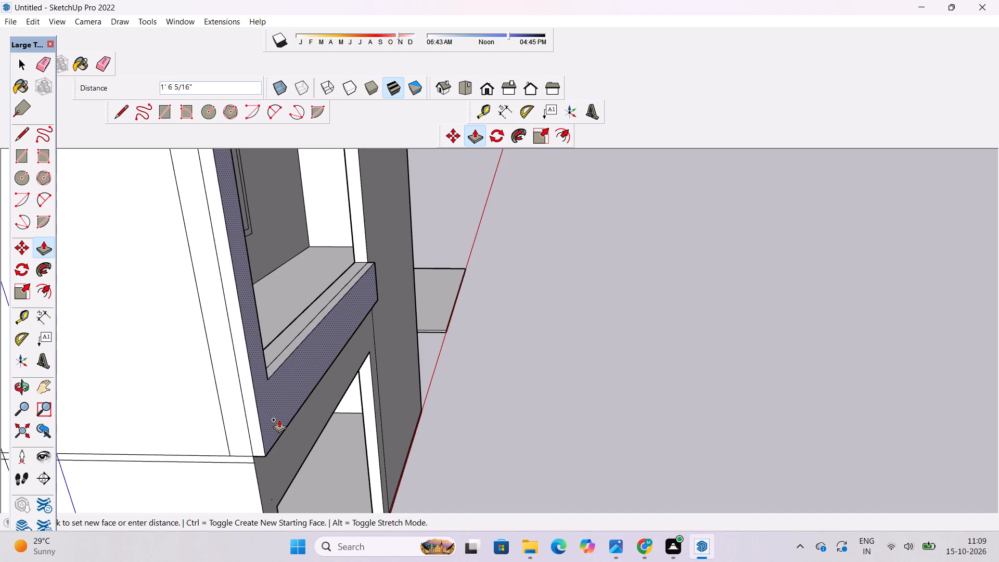
type("2'")
key("Return")
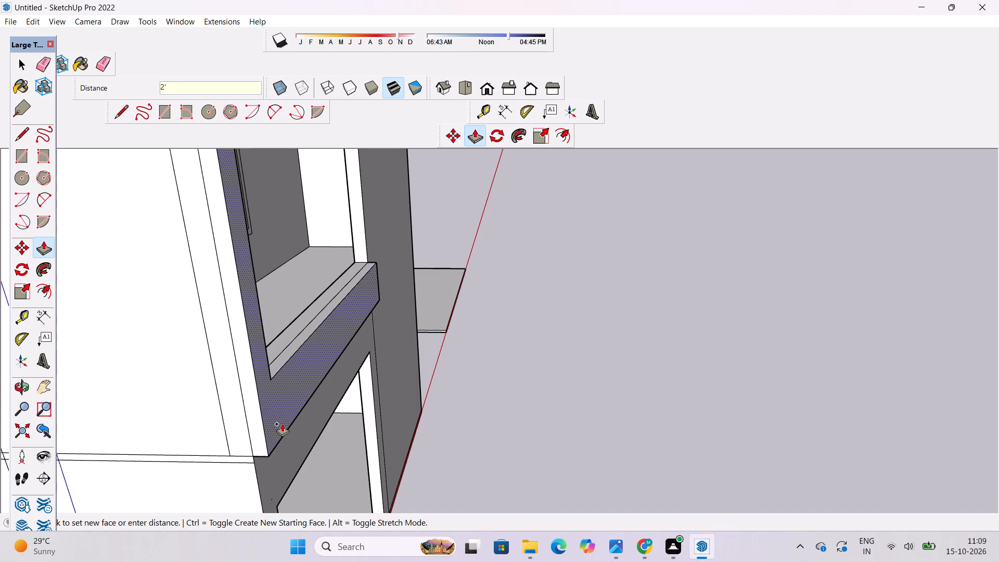
Examine the projecting balcony frame and roof beam on the house front from the side, above and front.
key("o")
scroll(303, 311, "up", 4)
left_click_drag(363, 354, 96, 471)
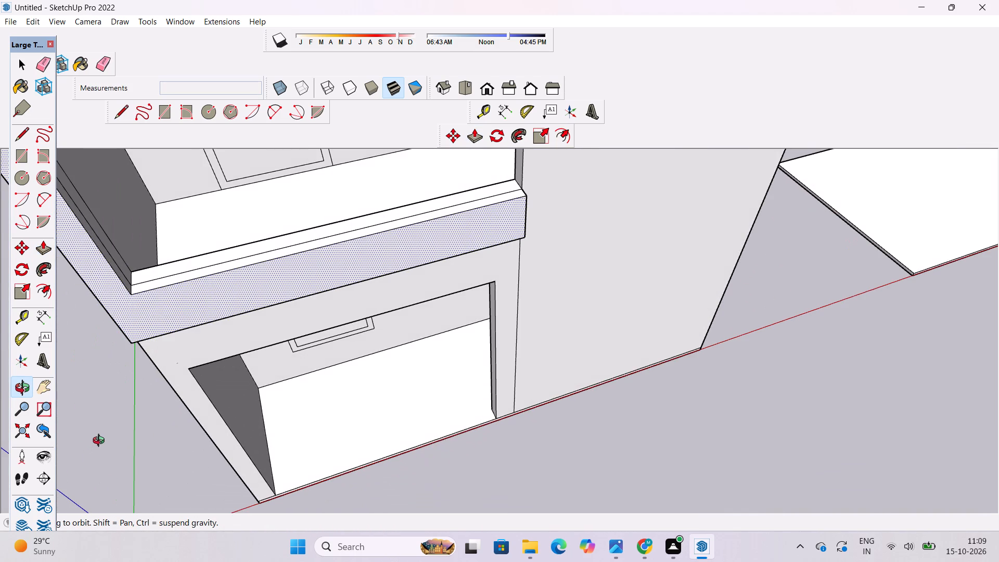
scroll(112, 440, "down", 5)
left_click_drag(216, 405, 254, 539, "shift")
left_click_drag(233, 532, 203, 414)
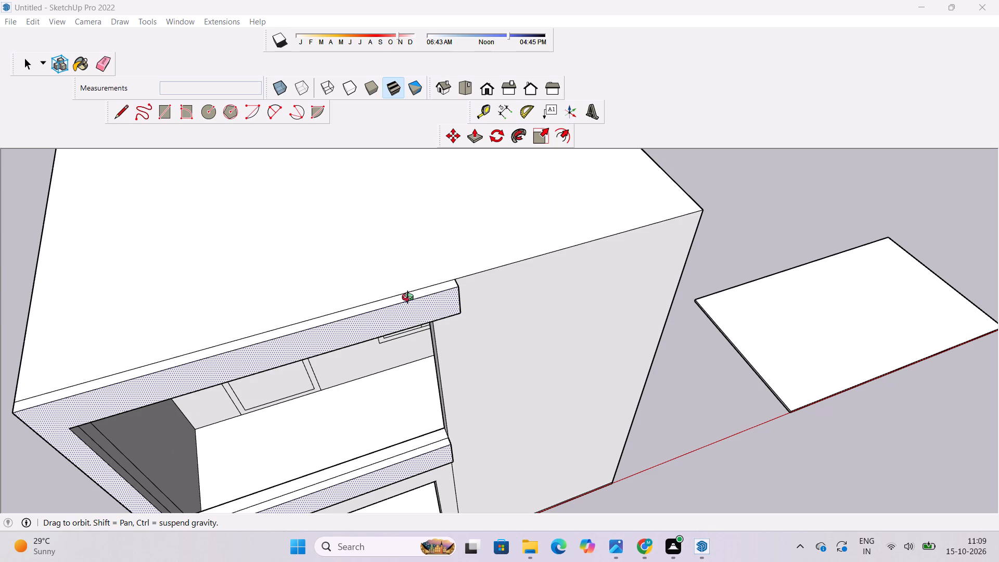
scroll(368, 282, "down", 6)
left_click_drag(354, 350, 382, 302)
left_click_drag(368, 357, 347, 342)
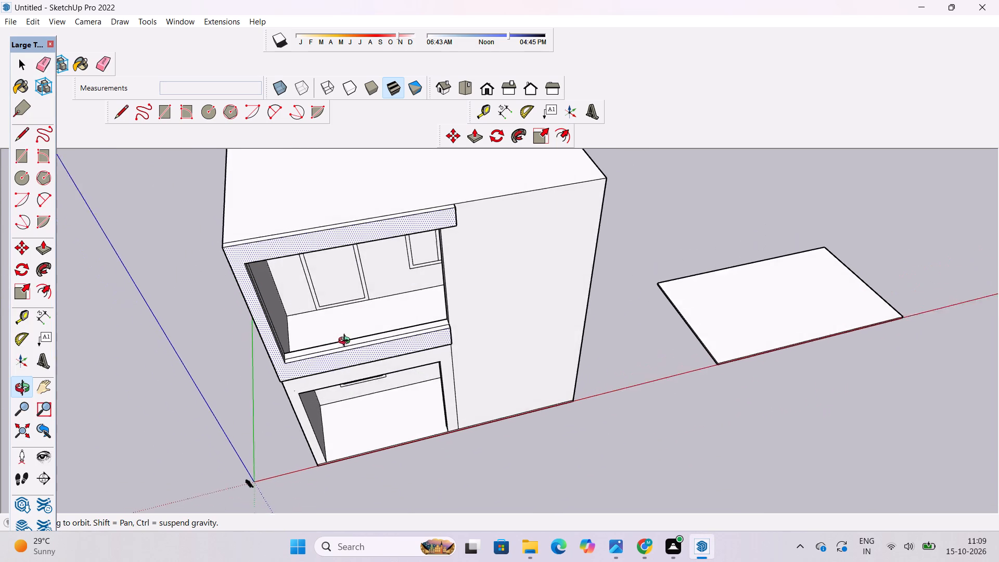
left_click_drag(347, 342, 342, 338)
scroll(335, 319, "up", 6)
left_click_drag(337, 319, 338, 329)
left_click_drag(339, 336, 305, 350)
left_click_drag(304, 350, 319, 303, "shift")
left_click_drag(319, 303, 335, 333)
scroll(351, 303, "down", 5, "shift")
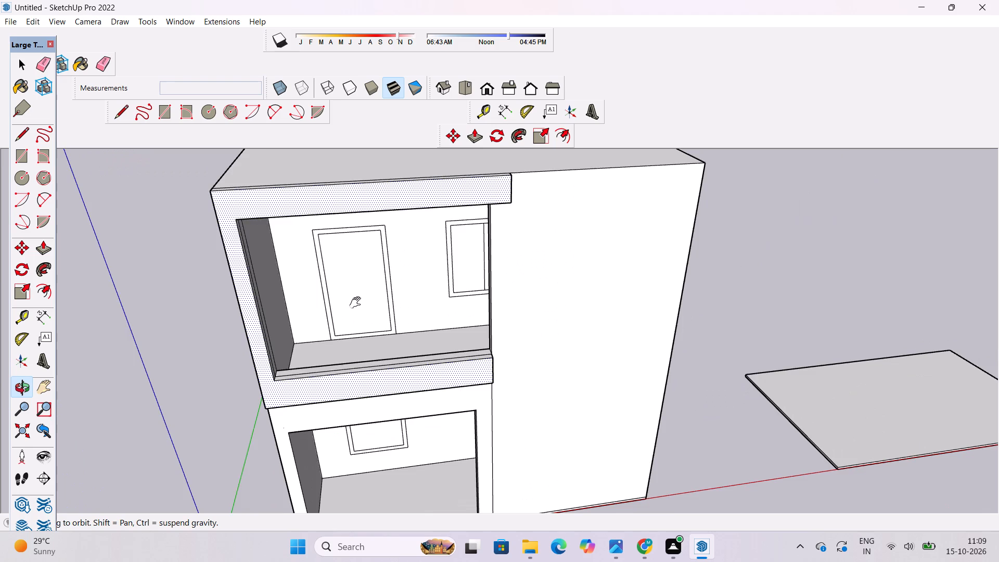
left_click_drag(357, 303, 355, 368, "shift")
left_click_drag(346, 366, 349, 361, "shift")
scroll(350, 360, "up", 2, "shift")
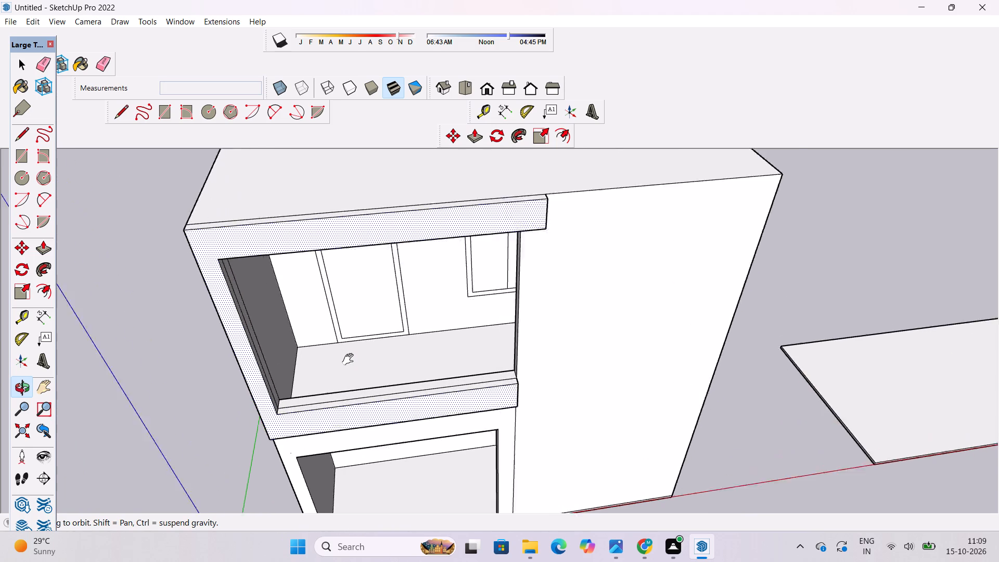
scroll(350, 360, "up", 4, "shift")
scroll(341, 346, "down", 6, "shift")
left_click_drag(339, 347, 355, 383, "shift")
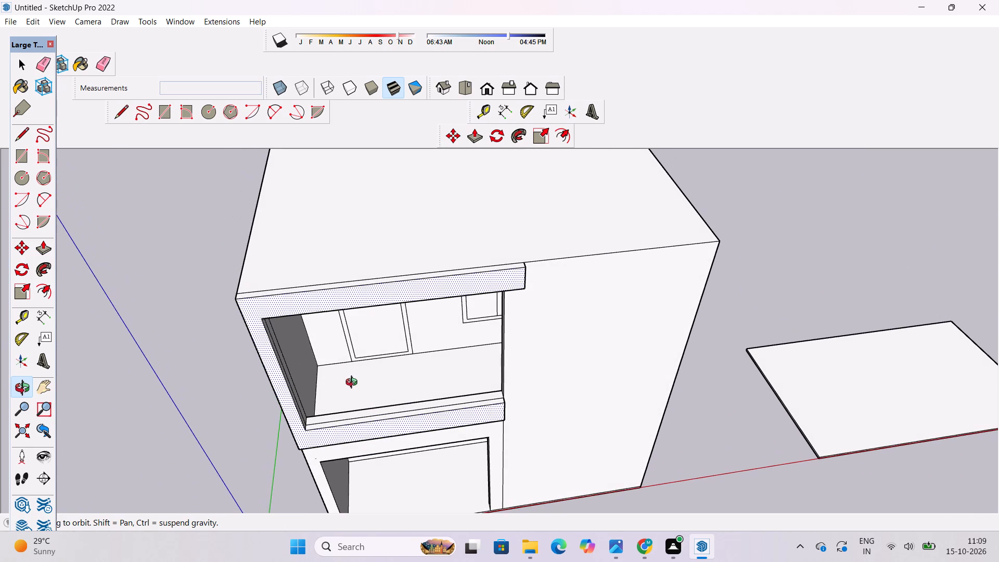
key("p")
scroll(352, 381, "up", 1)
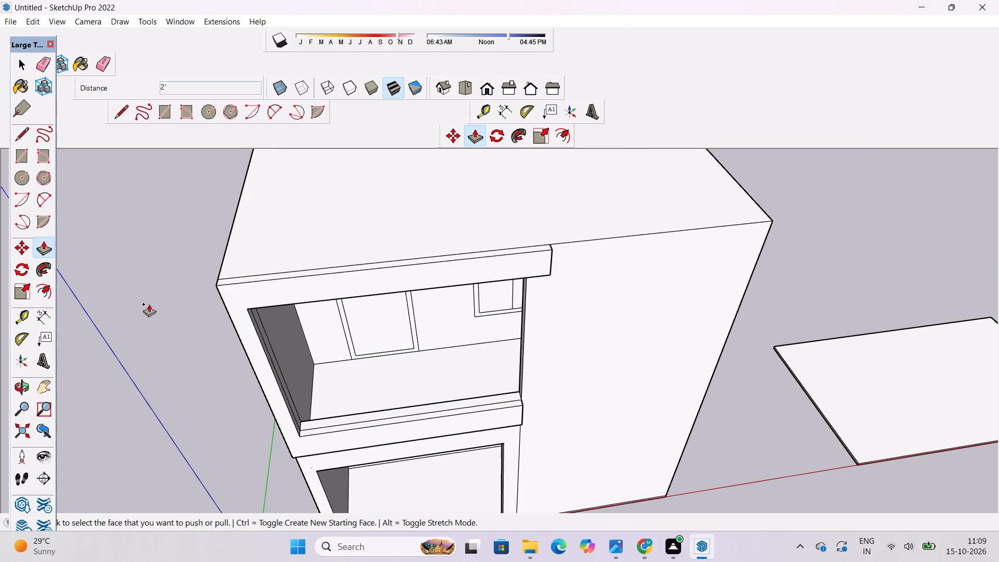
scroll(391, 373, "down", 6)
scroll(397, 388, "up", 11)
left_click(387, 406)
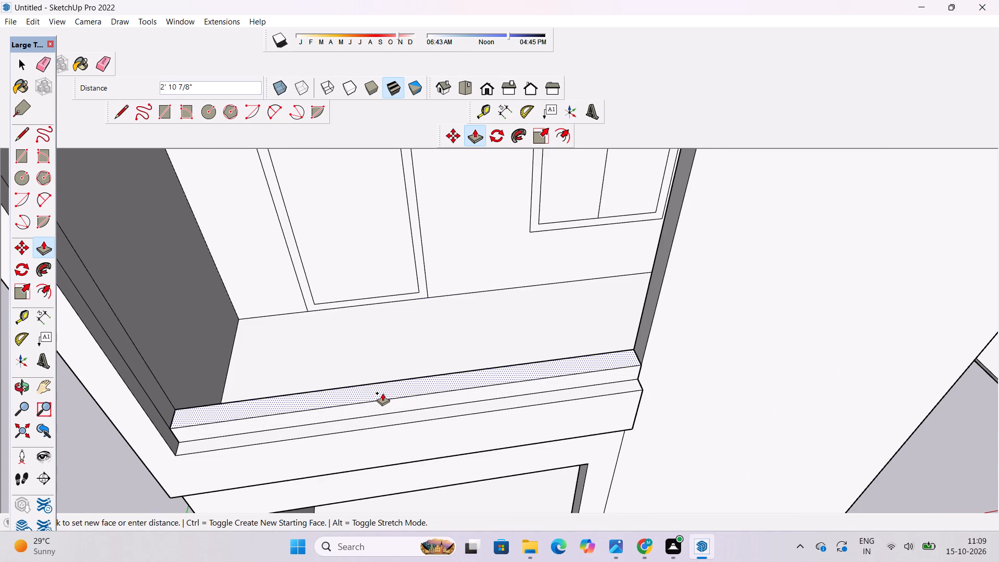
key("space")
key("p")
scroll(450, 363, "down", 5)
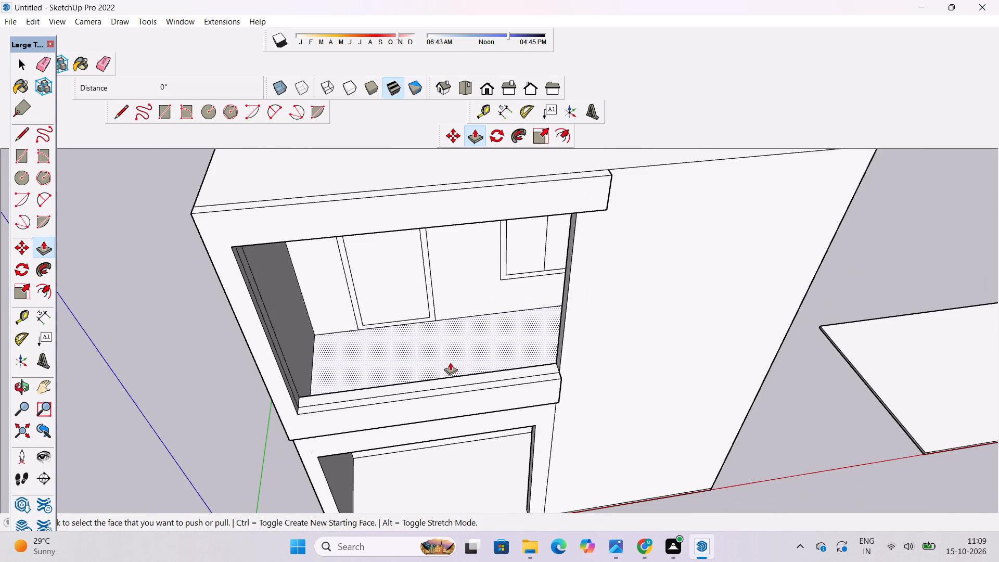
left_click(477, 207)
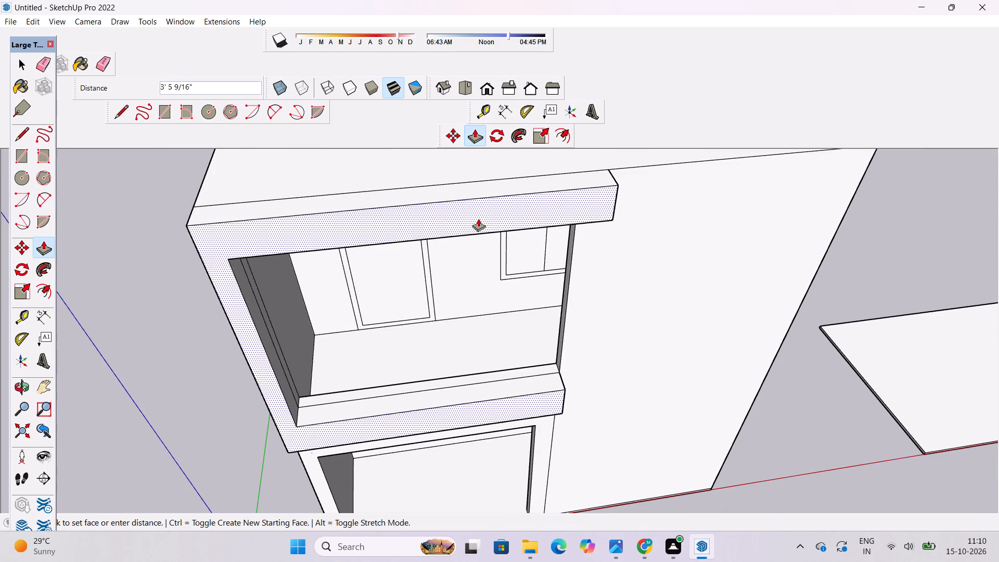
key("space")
Push/Pull the narrow inner strip along the balcony opening's sill upward by 10' to form a parapet wall.
key("p")
scroll(450, 354, "up", 5)
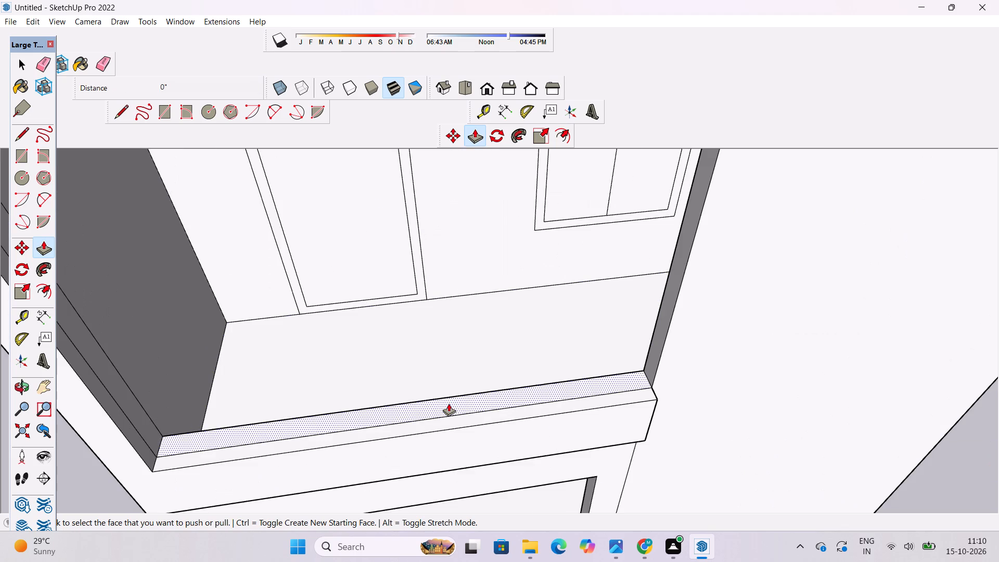
left_click(449, 403)
scroll(440, 389, "down", 3)
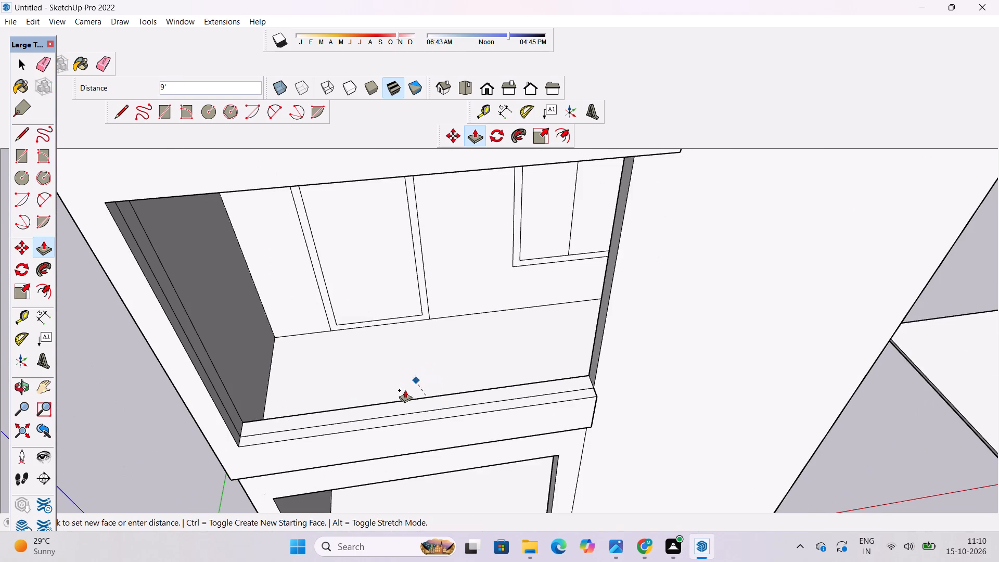
scroll(430, 315, "down", 5)
scroll(441, 346, "up", 1)
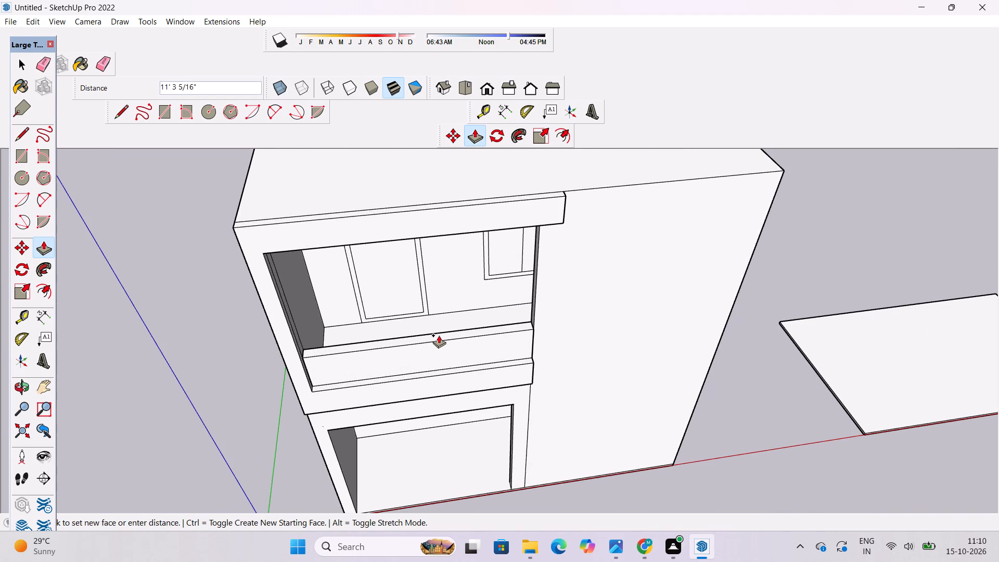
type("10'")
key("Return")
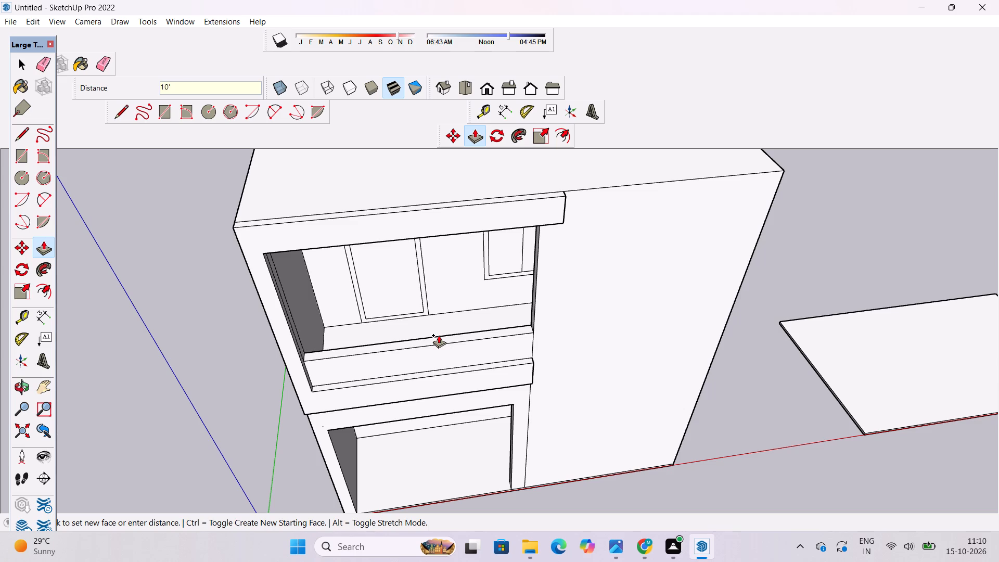
Examine the raised balcony parapet and its fit within the frame from the front and above.
key("o")
scroll(431, 349, "down", 5)
left_click_drag(406, 416, 390, 326)
scroll(383, 344, "up", 6)
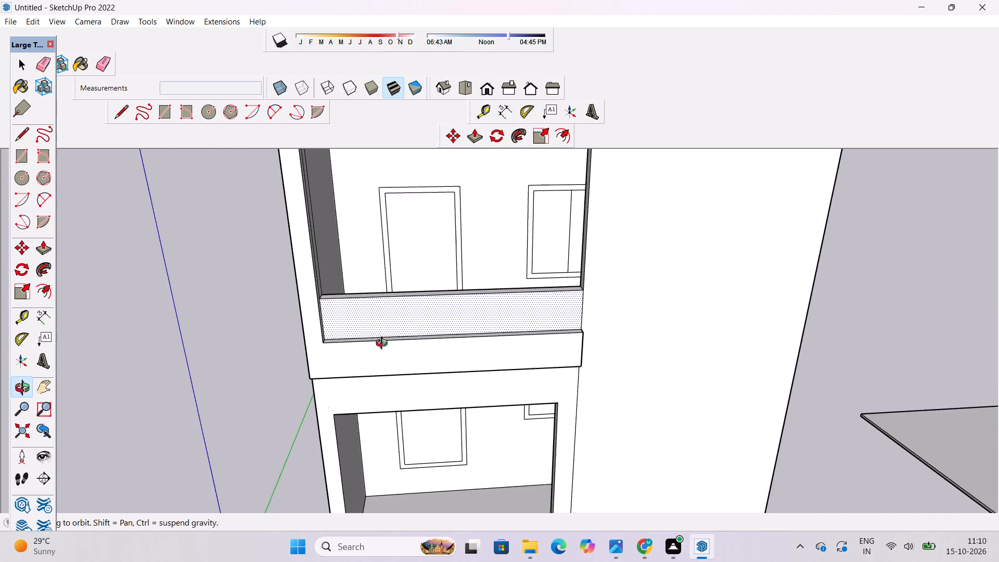
scroll(382, 339, "down", 5)
left_click_drag(385, 326, 391, 286)
scroll(394, 290, "down", 1)
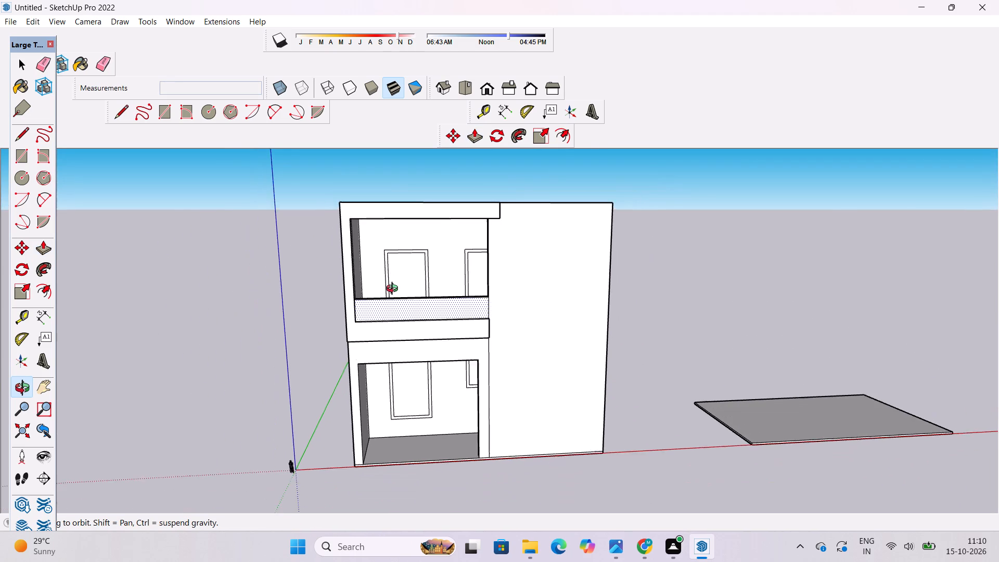
scroll(394, 290, "down", 2)
scroll(394, 292, "up", 5)
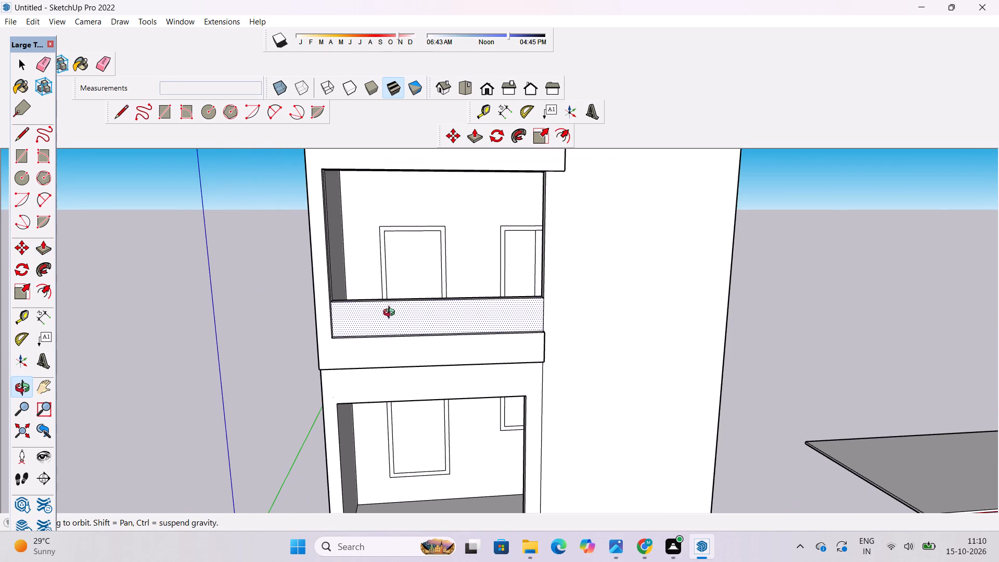
left_click_drag(386, 317, 385, 365)
scroll(385, 326, "up", 3)
left_click_drag(385, 325, 350, 379, "shift")
scroll(362, 341, "up", 3)
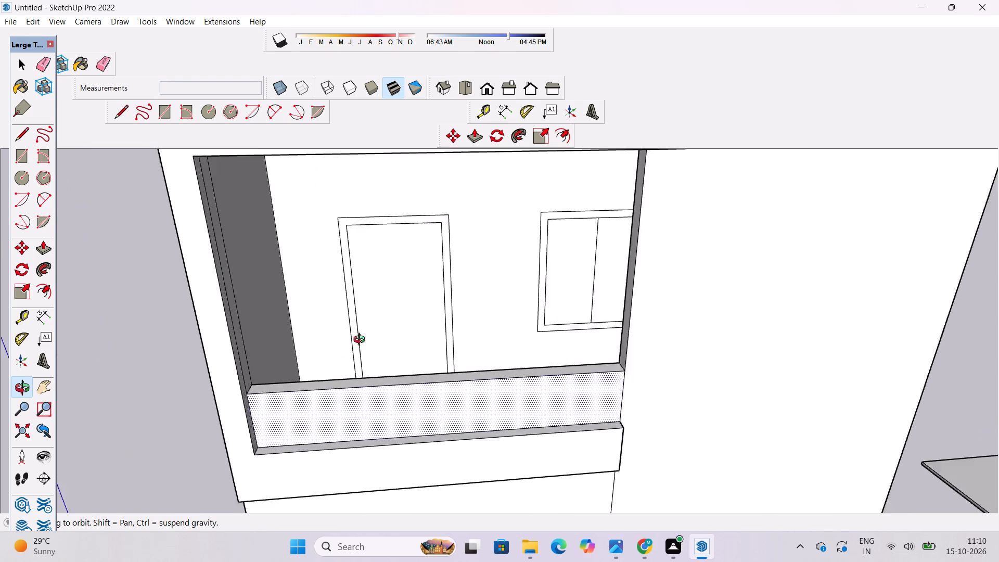
scroll(362, 341, "up", 3)
left_click(362, 340, "shift")
scroll(355, 335, "down", 5, "shift")
left_click_drag(355, 335, 353, 365, "shift")
left_click_drag(351, 368, 344, 350)
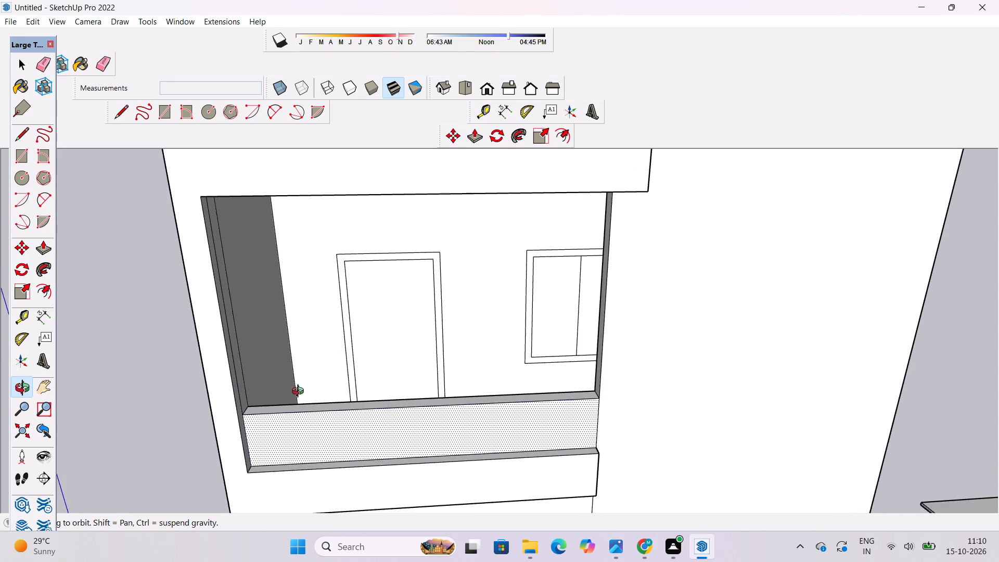
Draw a 10' vertical line upward from the midpoint of the parapet top's short edge at the opening's left side.
scroll(279, 406, "up", 3)
left_click_drag(264, 403, 270, 412, "shift")
left_click_drag(271, 418, 239, 420)
scroll(235, 417, "up", 5)
left_click_drag(234, 415, 252, 455, "shift")
left_click_drag(250, 455, 232, 445)
scroll(230, 426, "up", 3)
left_click_drag(233, 423, 242, 437, "shift")
key("l")
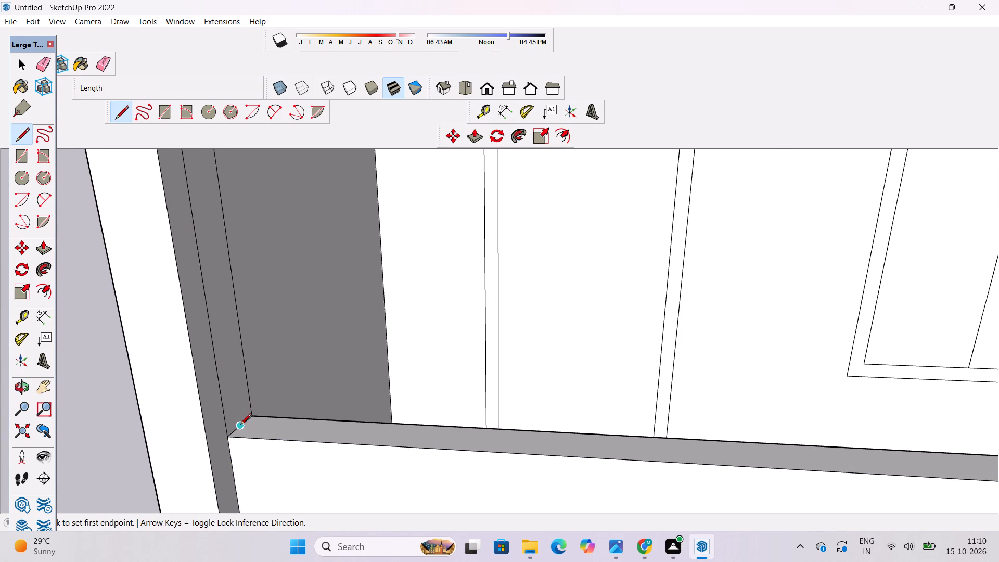
left_click(240, 426)
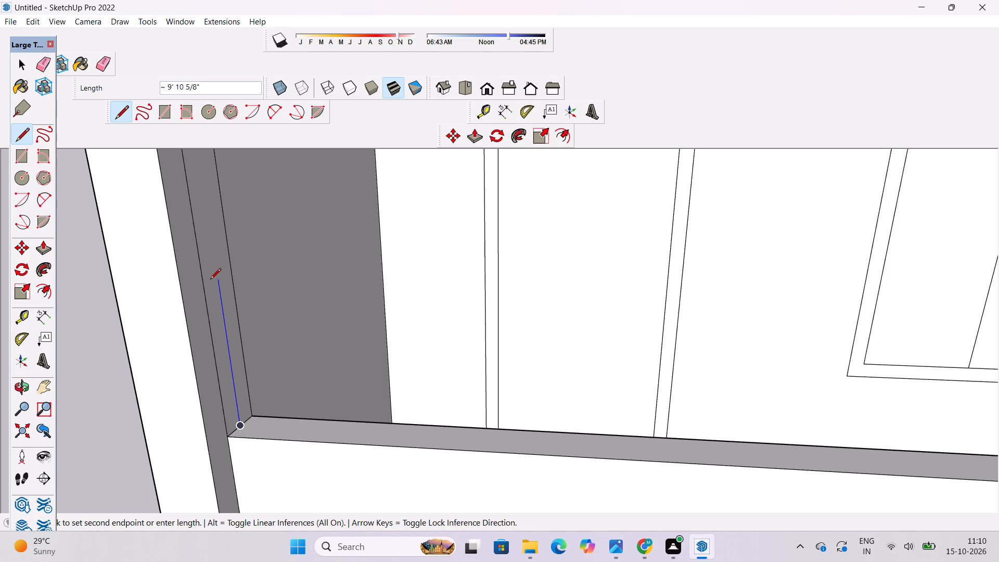
type("10'")
key("Return")
scroll(206, 287, "down", 11)
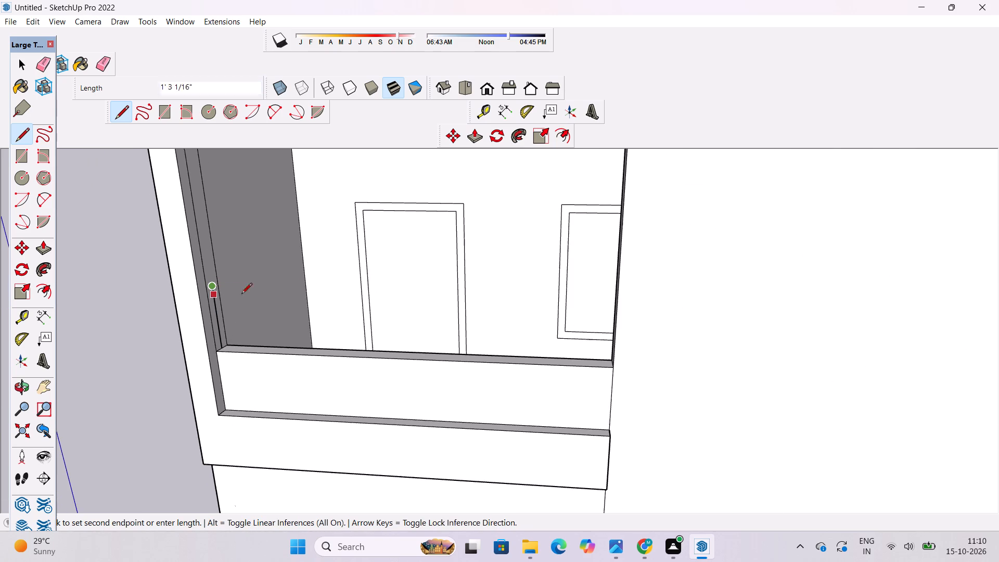
Continue the line across the balcony opening to the opposite jamb and 10' down to the parapet top, completing the railing outline.
key("o")
left_click_drag(262, 343, 377, 332)
scroll(360, 313, "down", 4)
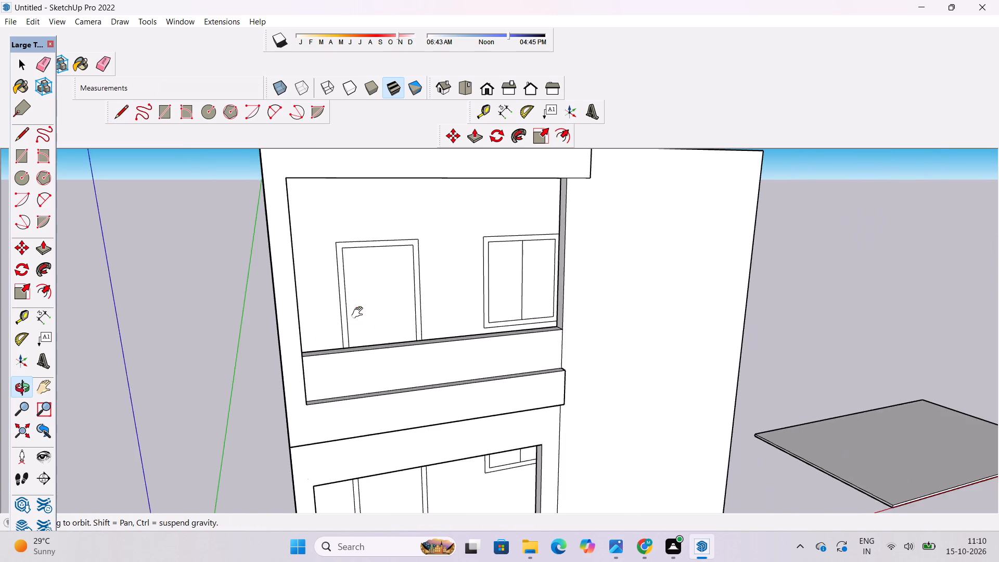
left_click_drag(360, 313, 285, 347, "shift")
left_click_drag(287, 348, 319, 370)
scroll(321, 368, "up", 2)
left_click_drag(318, 357, 327, 369, "shift")
left_click_drag(327, 373, 291, 375)
left_click_drag(306, 373, 315, 374)
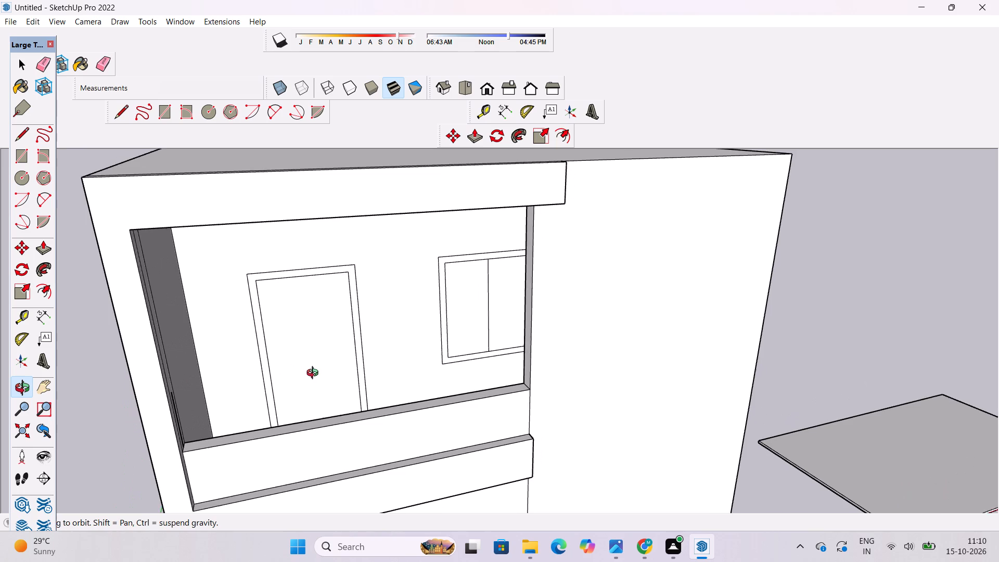
left_click_drag(315, 374, 319, 375)
key("l")
scroll(326, 356, "down", 4)
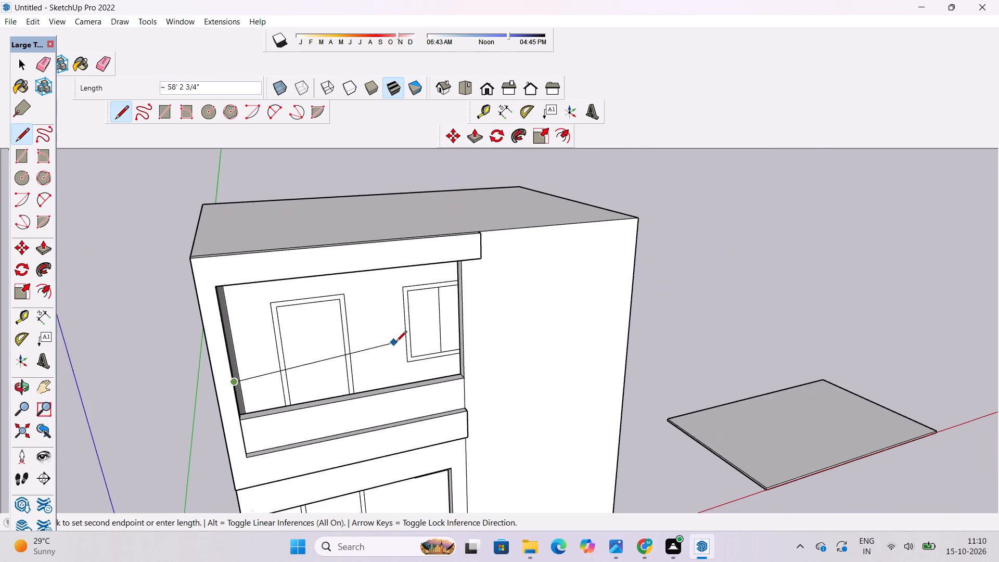
scroll(396, 342, "up", 6)
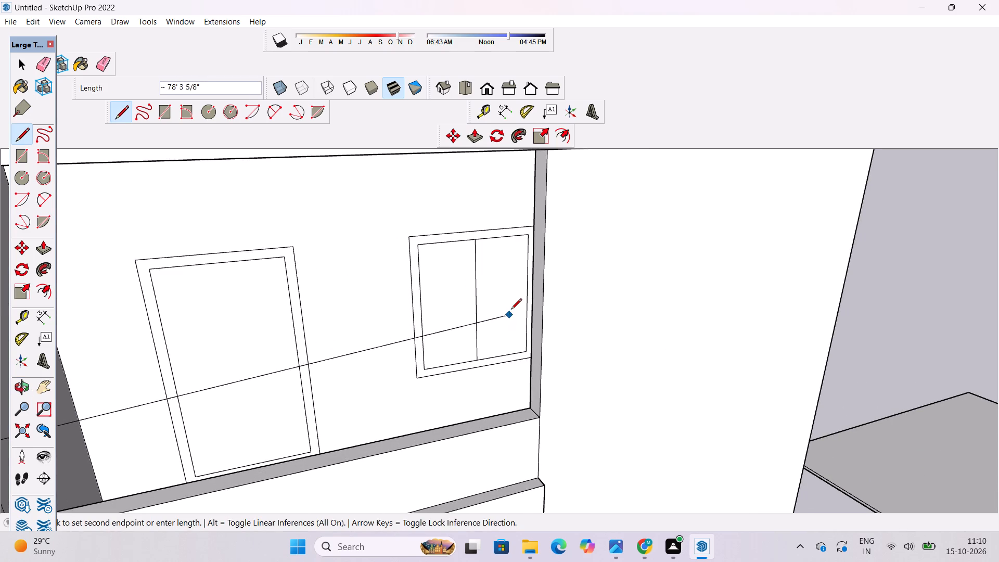
left_click(535, 348)
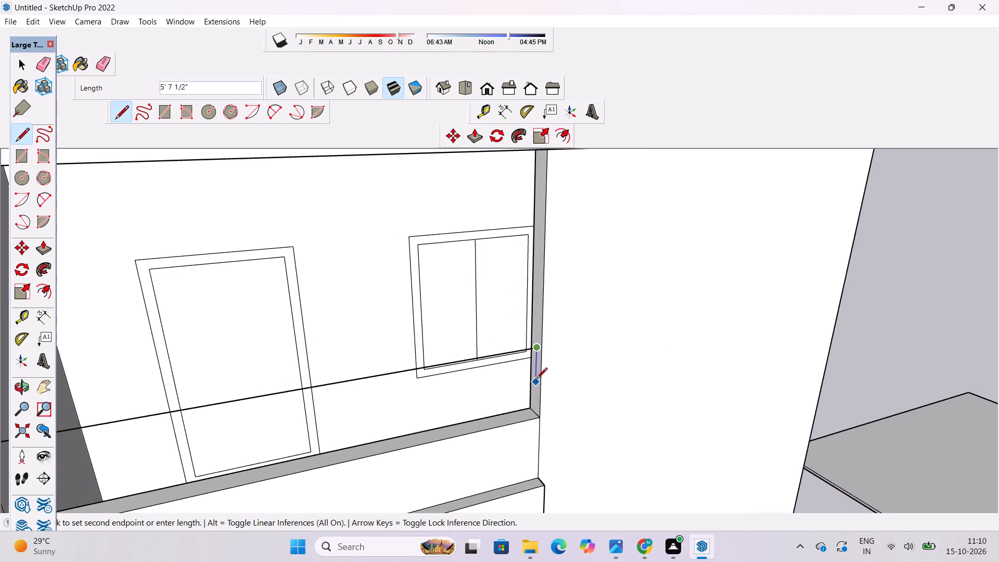
scroll(534, 412, "up", 8)
left_click(539, 418)
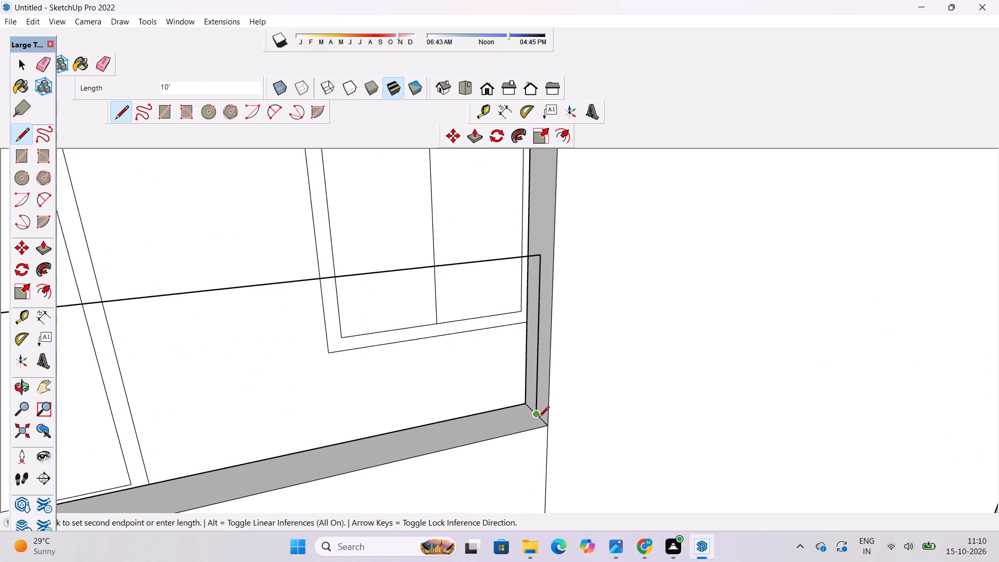
key("space")
Erase the lengthwise seam line on the underside of the roof beam above the balcony opening.
key("o")
scroll(554, 387, "down", 14)
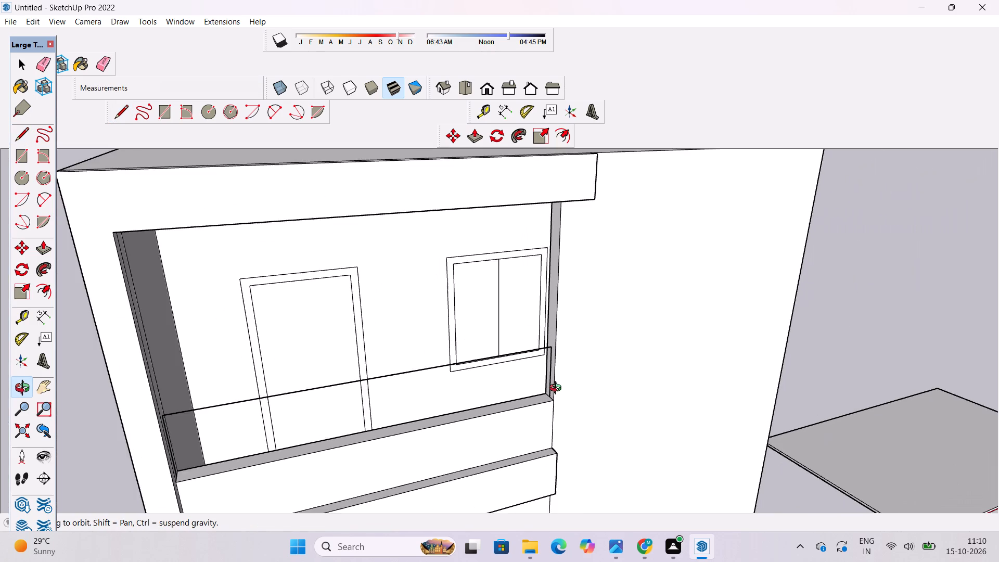
scroll(549, 413, "down", 5)
left_click_drag(509, 410, 475, 389)
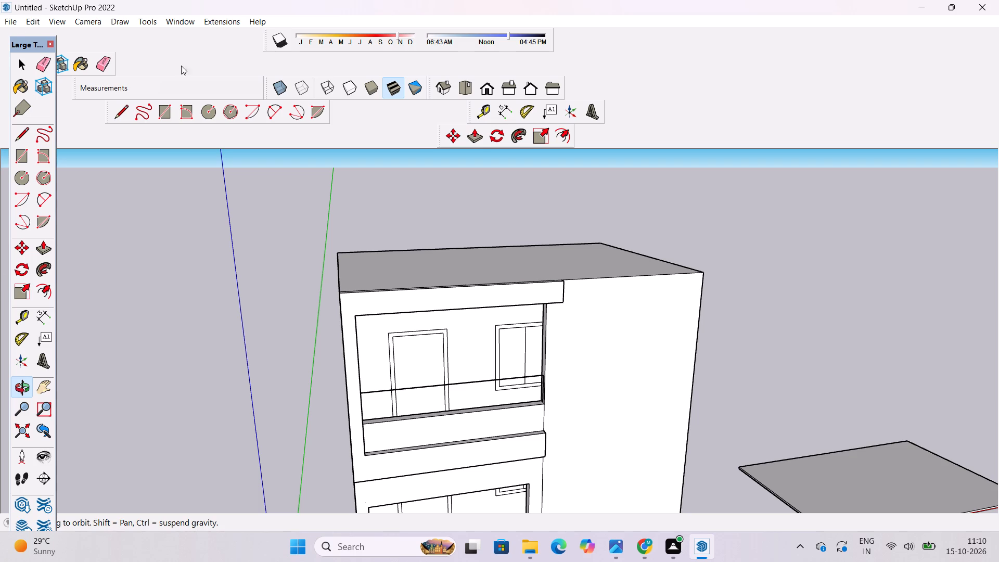
scroll(309, 264, "down", 7)
left_click_drag(333, 364, 279, 174)
scroll(342, 250, "up", 4)
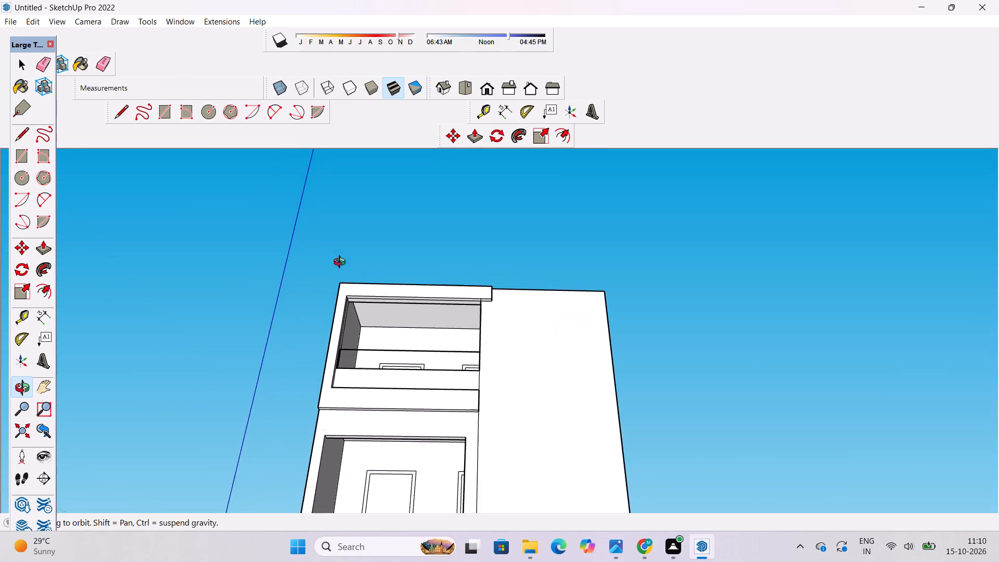
scroll(342, 263, "up", 9)
left_click_drag(347, 295, 368, 301)
scroll(393, 326, "up", 4)
left_click_drag(393, 324, 380, 285, "shift")
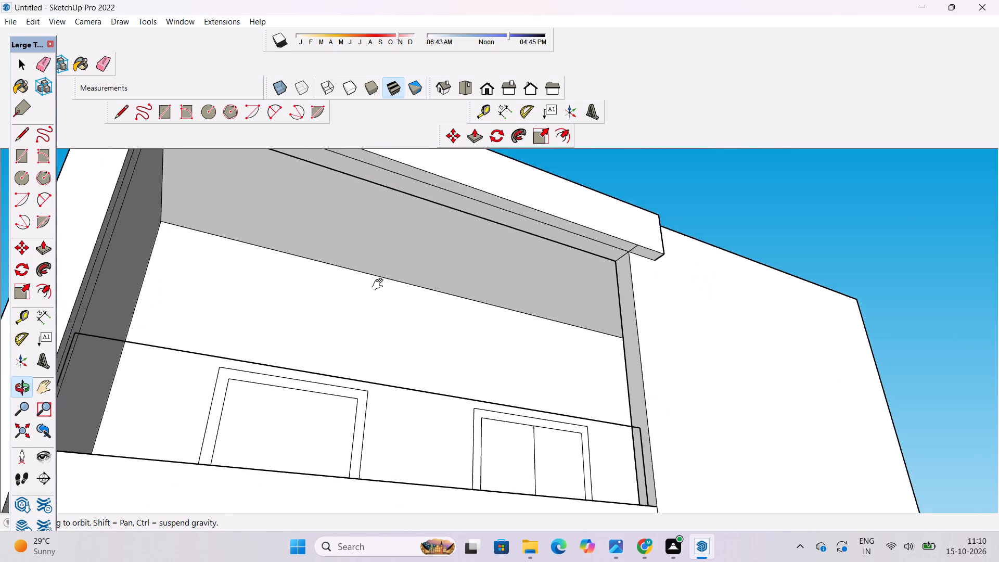
left_click_drag(380, 285, 379, 283, "shift")
left_click_drag(364, 281, 302, 273)
left_click_drag(300, 273, 320, 344)
left_click_drag(321, 346, 294, 309)
key("e")
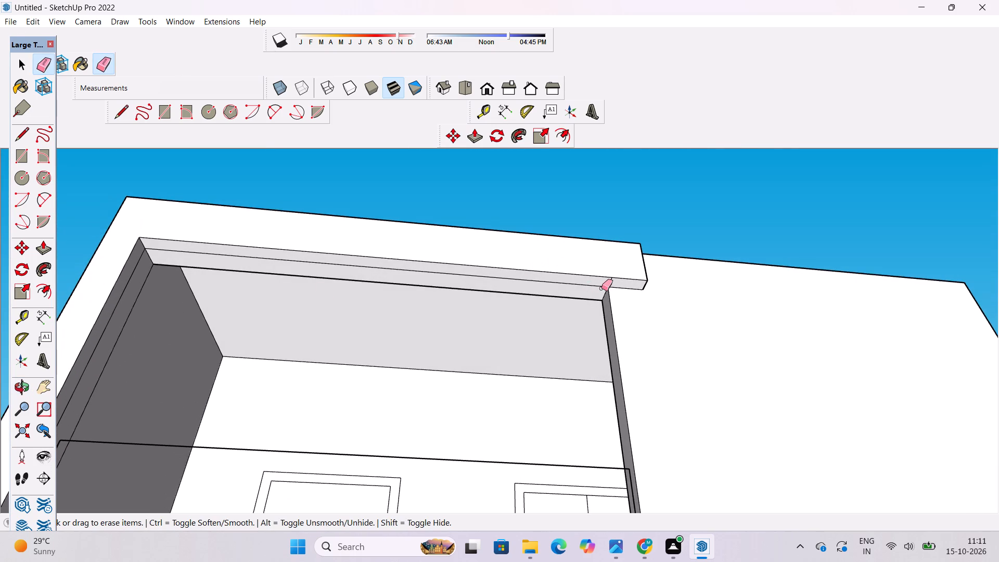
scroll(604, 288, "up", 11)
left_click_drag(641, 263, 583, 286)
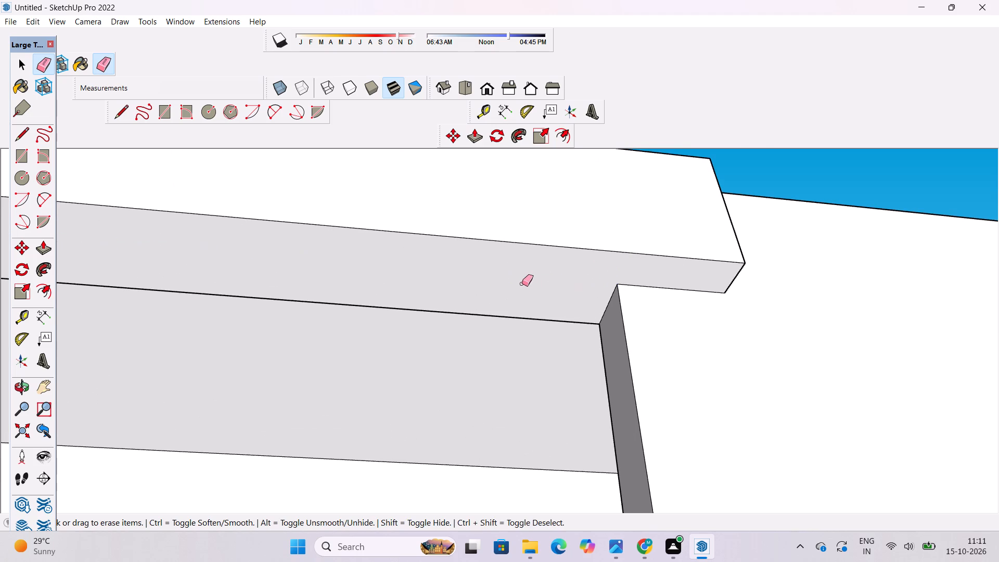
Erase the vertical seam line on the inner face of the balcony opening's left jamb.
scroll(522, 284, "down", 15)
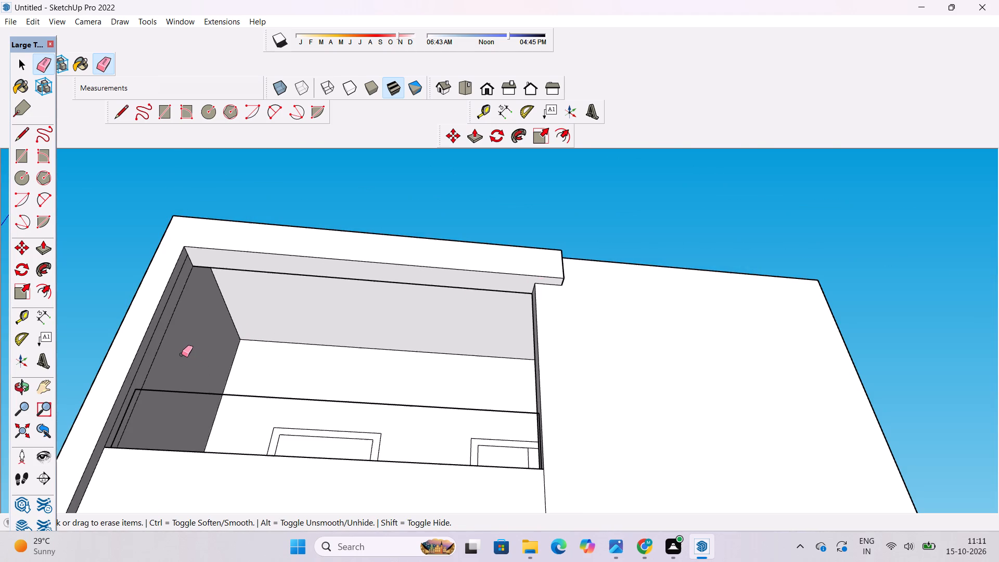
scroll(182, 354, "up", 9)
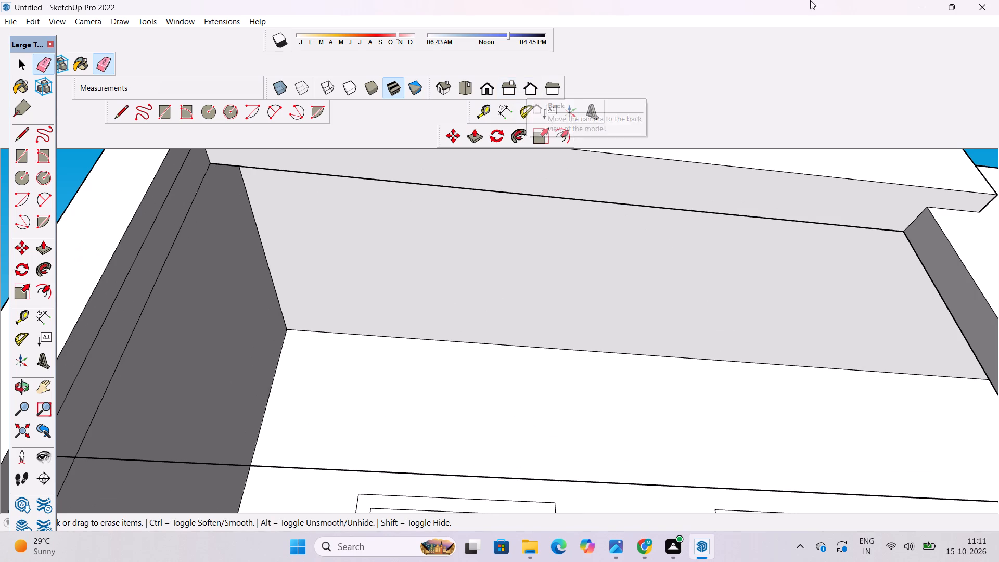
scroll(369, 197, "down", 4)
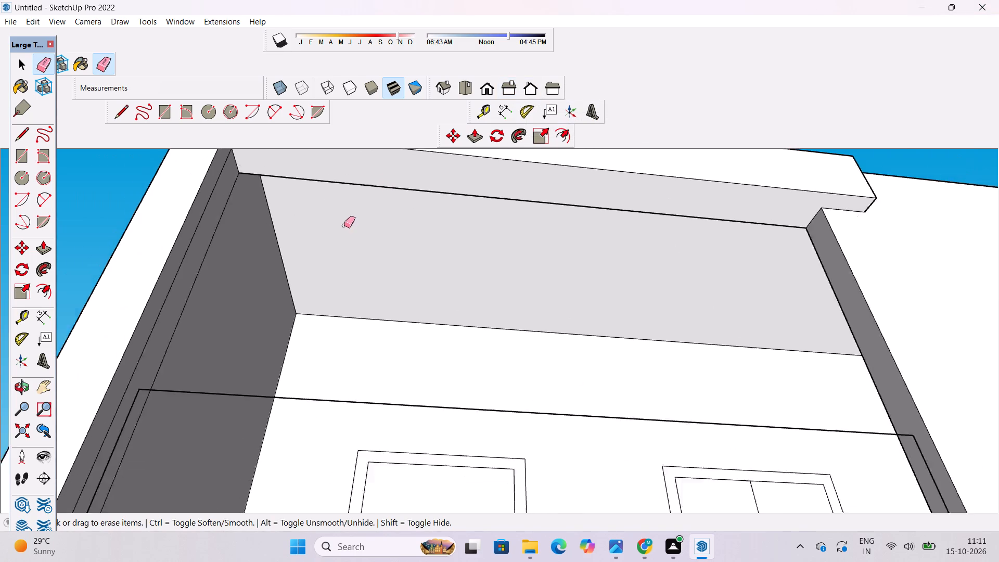
scroll(344, 225, "down", 1)
scroll(257, 195, "up", 8)
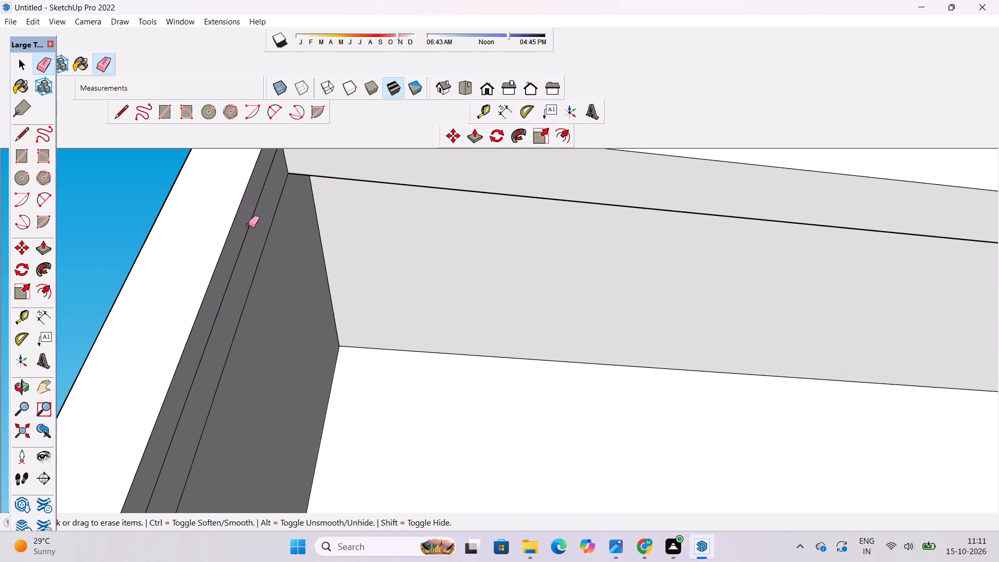
left_click(248, 225)
key("space")
Erase the vertical seam line closest to the balcony frame's front edge on the upper storey's left side wall.
type("o")
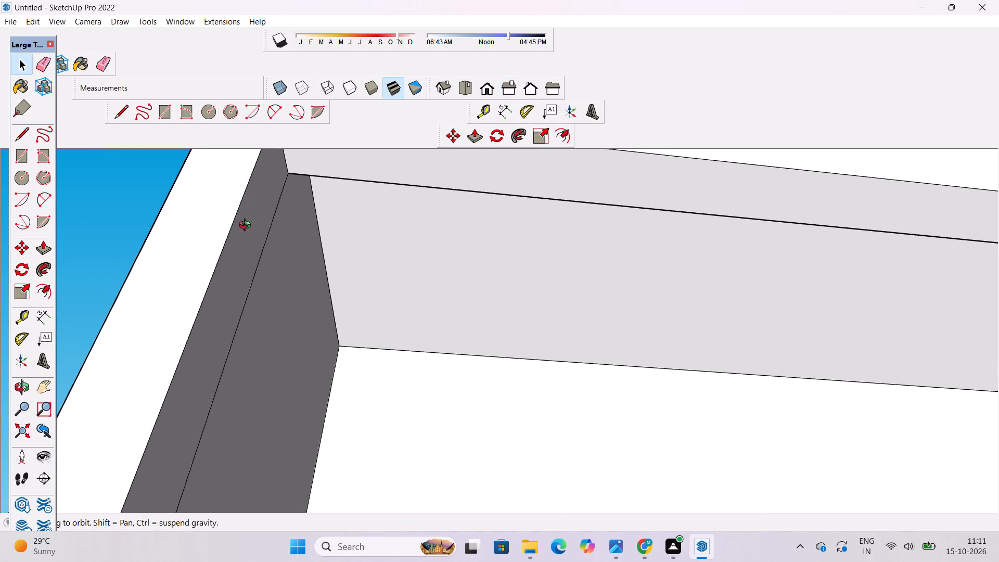
scroll(247, 226, "down", 7)
left_click_drag(248, 227, 280, 347)
scroll(274, 304, "down", 10)
left_click_drag(274, 228, 277, 282)
scroll(289, 253, "down", 7)
scroll(293, 320, "up", 4)
left_click_drag(249, 314, 261, 325)
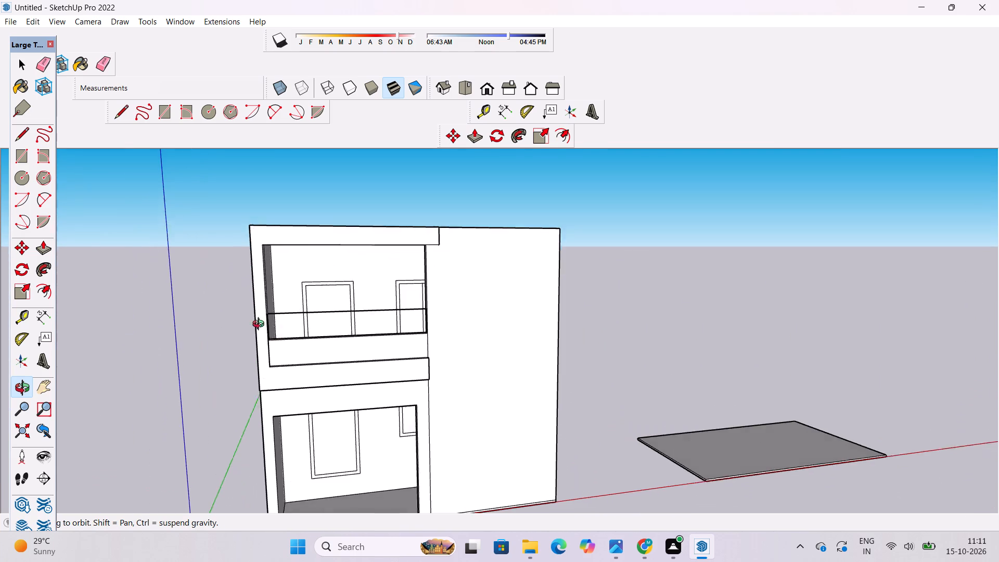
left_click_drag(261, 325, 434, 382)
left_click_drag(434, 381, 363, 351)
scroll(336, 327, "up", 5)
left_click_drag(324, 325, 362, 267)
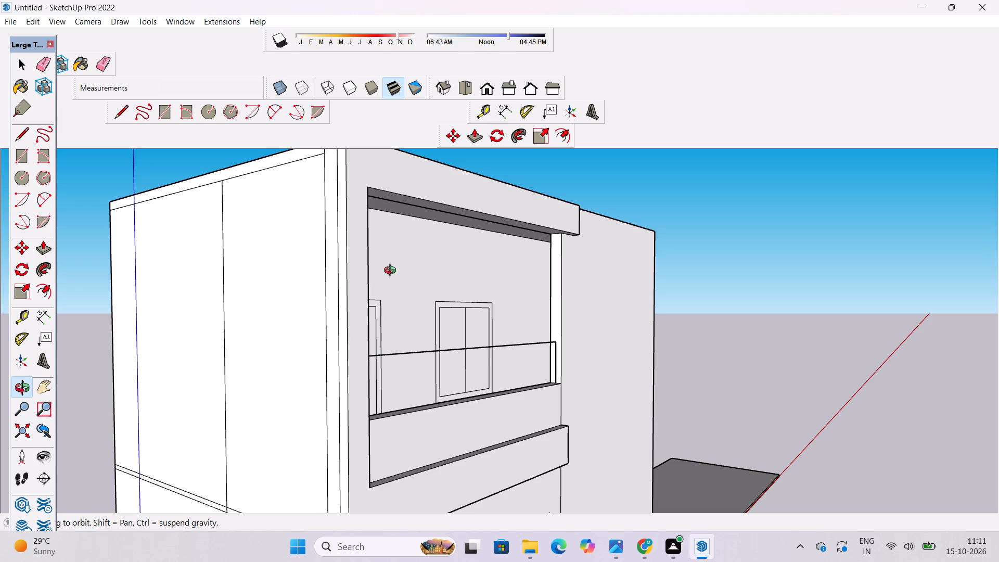
scroll(433, 262, "down", 4)
left_click(433, 263)
scroll(433, 263, "up", 5)
scroll(433, 263, "down", 5)
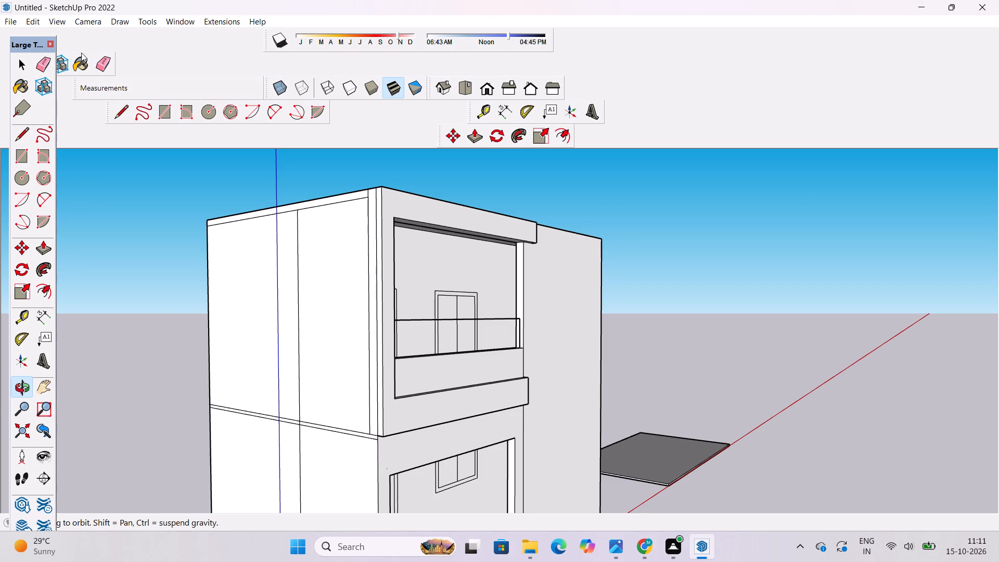
left_click(105, 56)
scroll(387, 333, "up", 6)
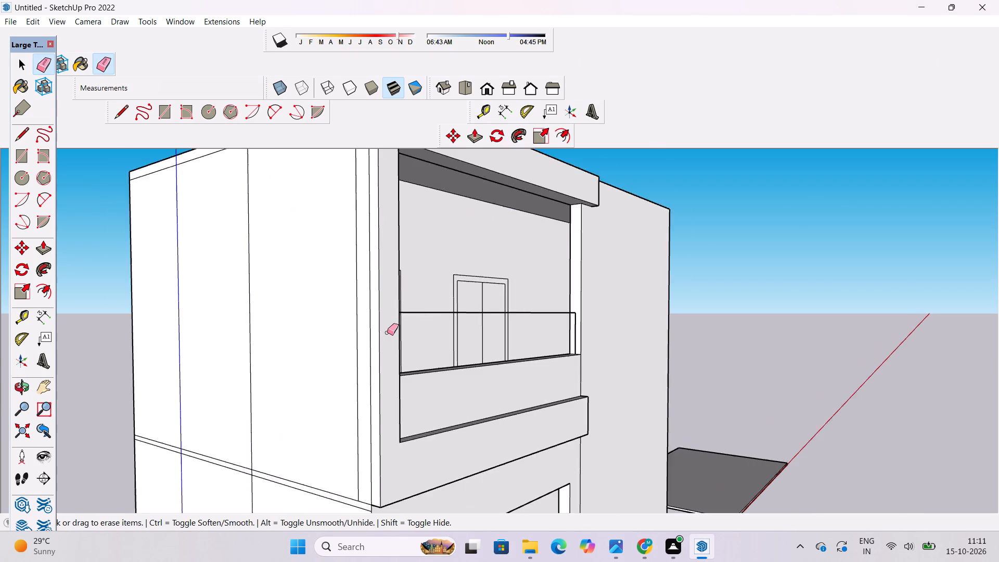
scroll(387, 333, "up", 4)
left_click(361, 313)
left_click_drag(361, 313, 356, 304)
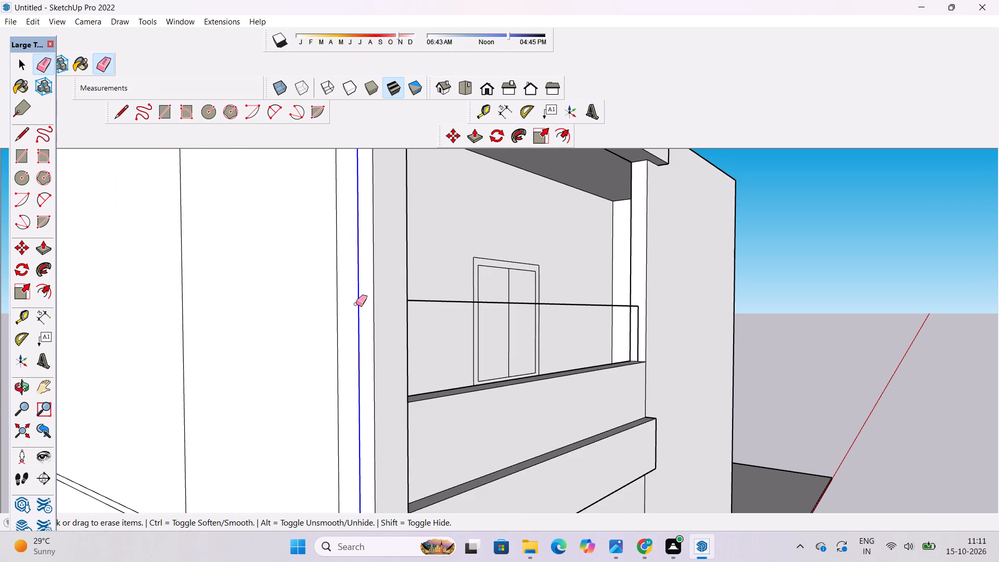
left_click_drag(356, 304, 355, 303)
scroll(336, 469, "down", 13)
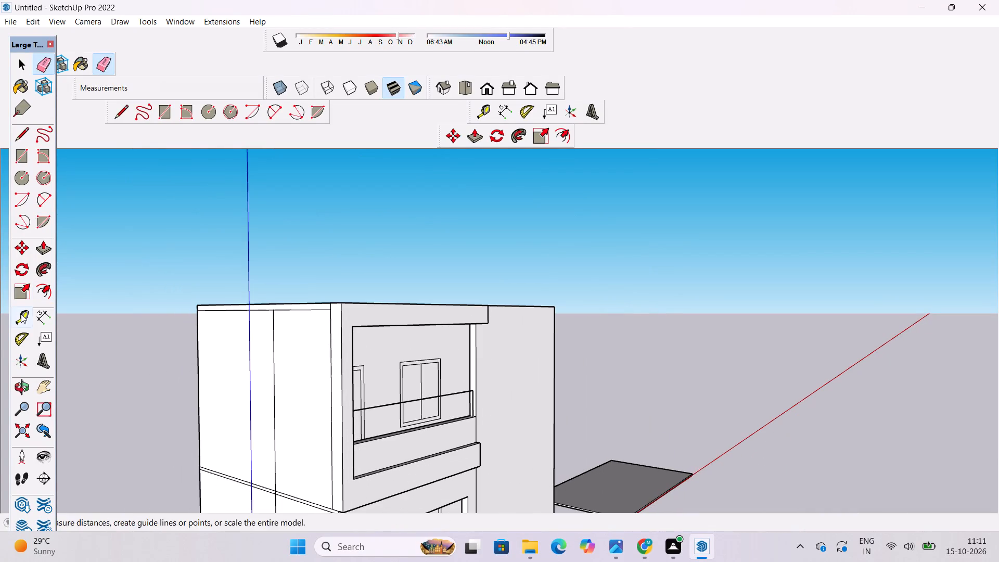
Erase the horizontal seam line just below the roof on the building's right side wall.
left_click(20, 382)
scroll(95, 263, "down", 10)
left_click_drag(319, 377, 0, 397)
scroll(523, 313, "up", 6)
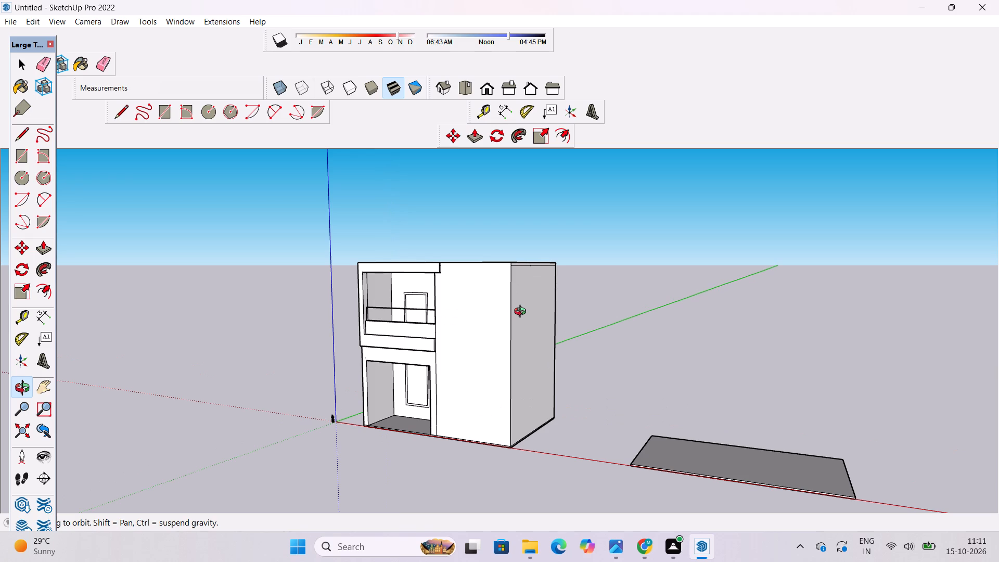
scroll(483, 368, "up", 2)
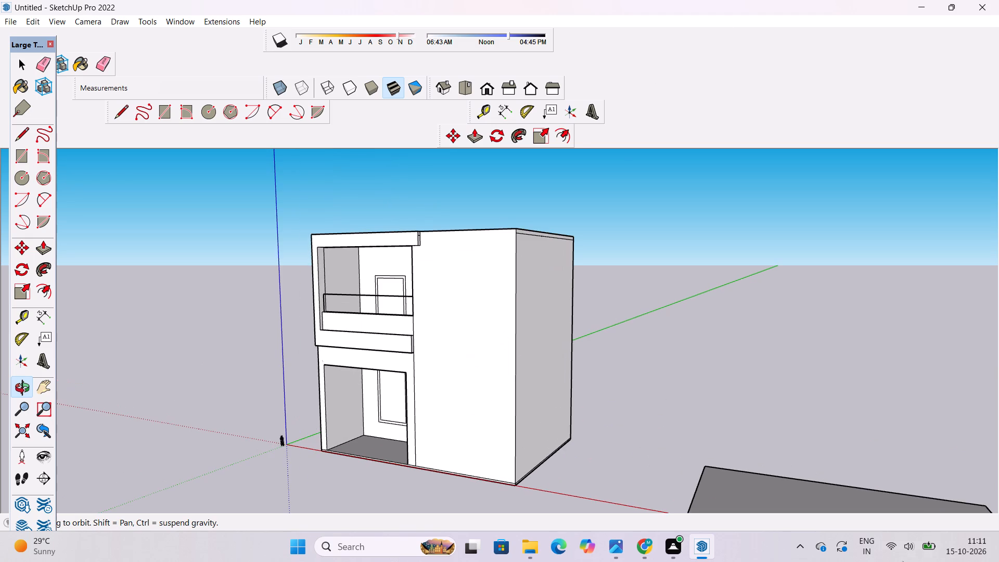
scroll(550, 228, "up", 8)
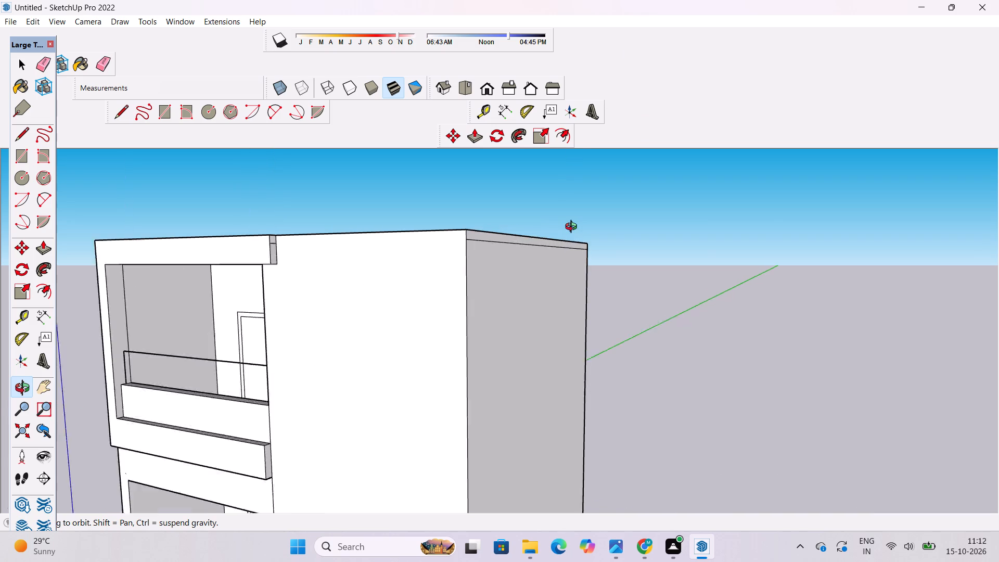
scroll(573, 228, "up", 7)
left_click_drag(619, 240, 588, 245)
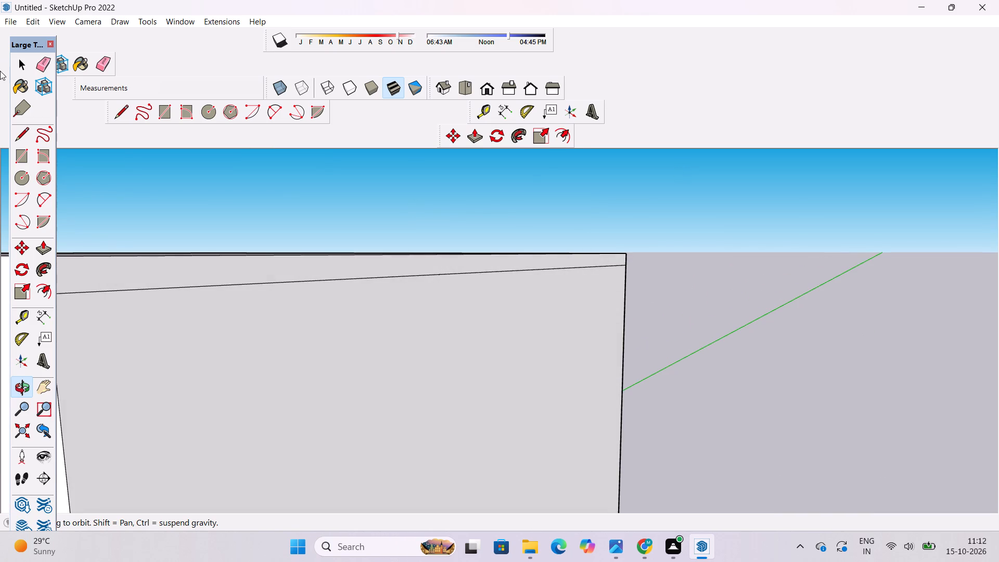
left_click(99, 67)
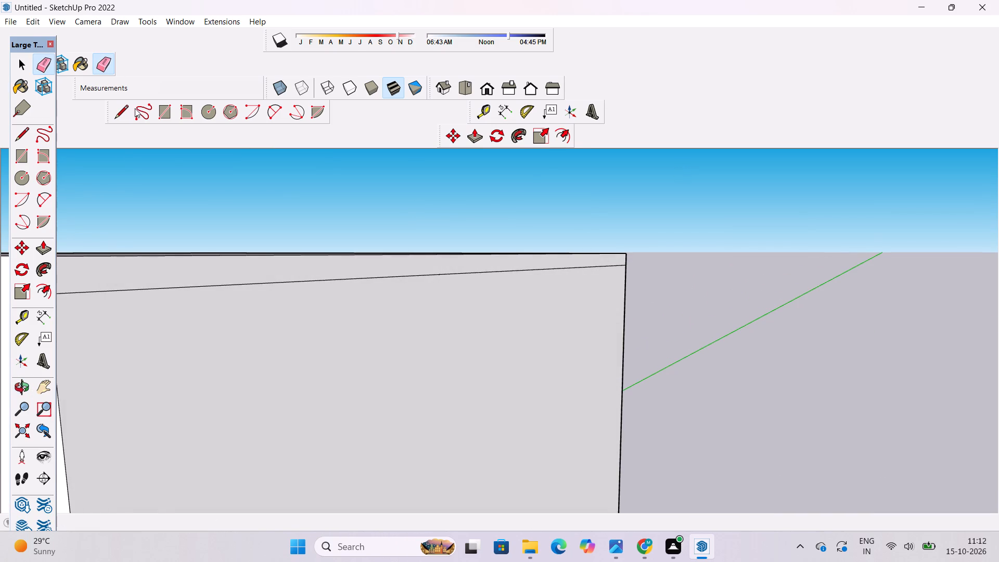
left_click_drag(251, 272, 256, 284)
left_click_drag(439, 269, 442, 274)
Erase the short seam line across the end face of the extended roof beam.
scroll(498, 259, "down", 7)
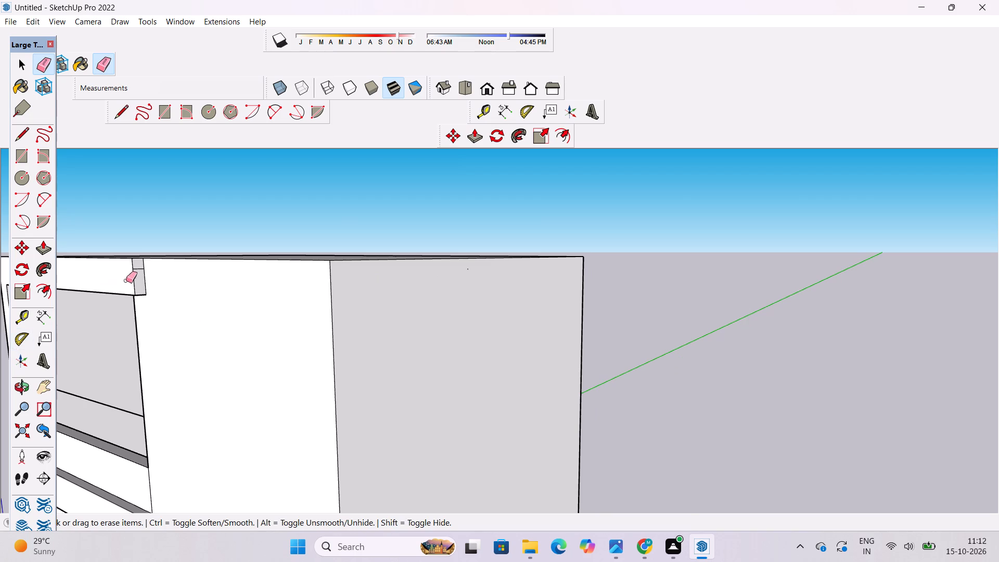
scroll(148, 265, "up", 9)
left_click_drag(129, 266, 132, 285)
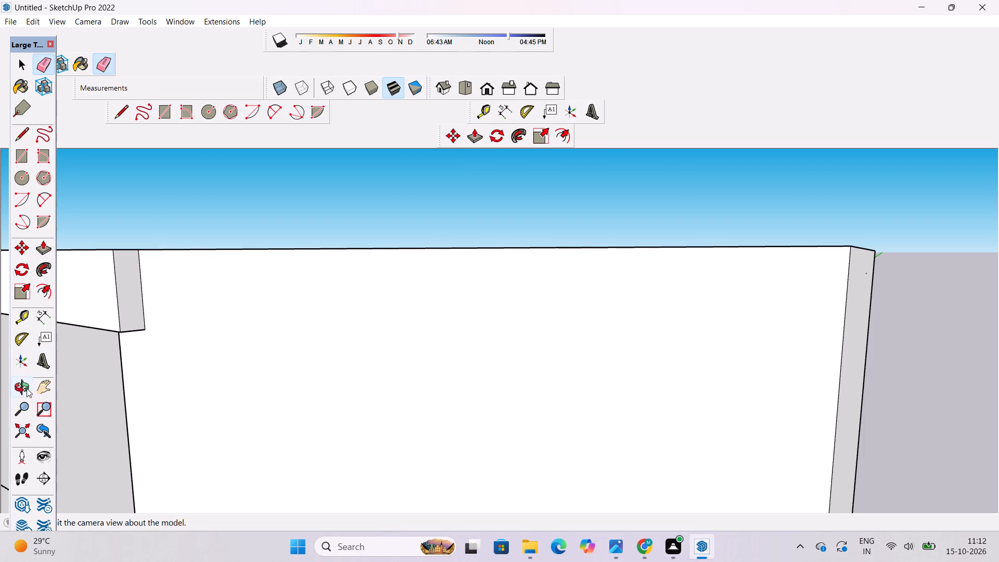
Examine the roof beam, balcony opening and railing outline from the front for leftover seam lines.
left_click(25, 387)
scroll(268, 273, "down", 6)
left_click_drag(166, 304, 466, 271)
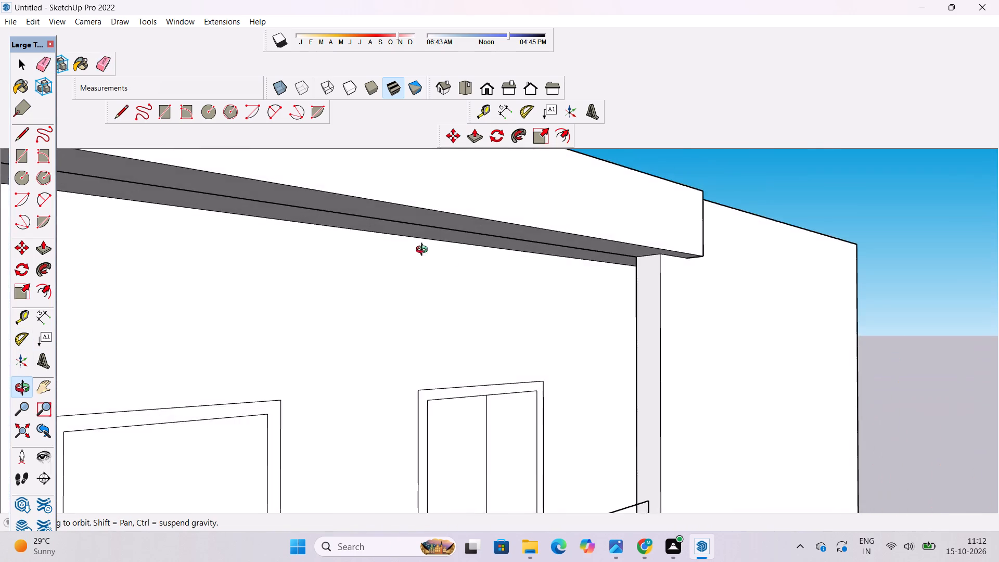
scroll(382, 233, "down", 6)
left_click_drag(493, 271, 407, 278)
scroll(382, 260, "down", 6)
left_click_drag(360, 274, 335, 342)
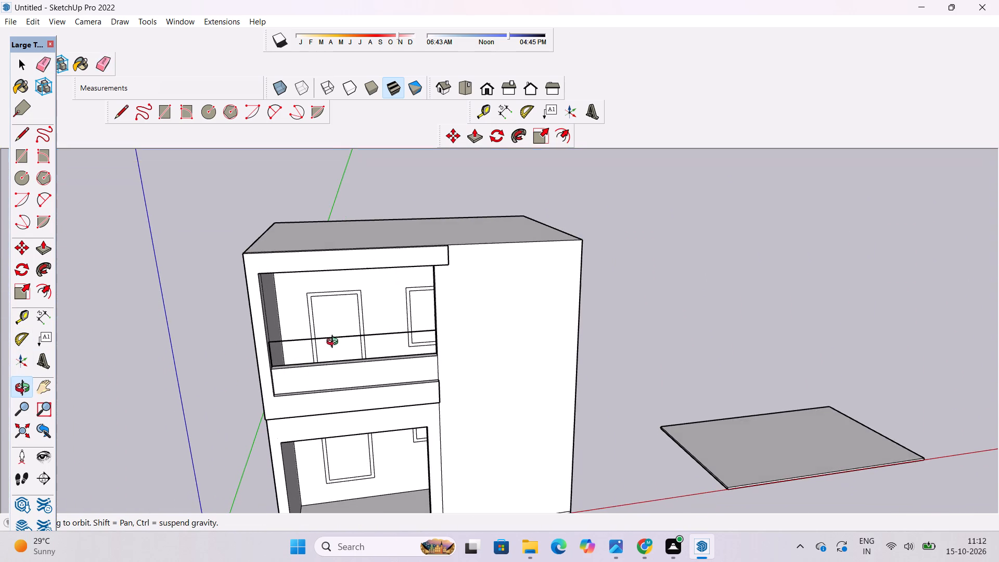
scroll(297, 356, "up", 6)
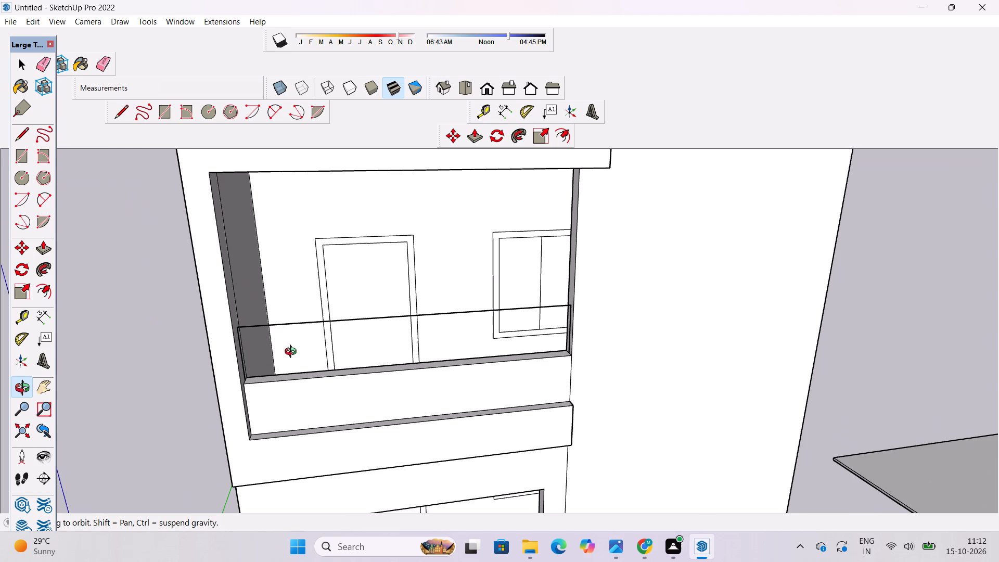
scroll(293, 352, "down", 5)
scroll(293, 352, "up", 5)
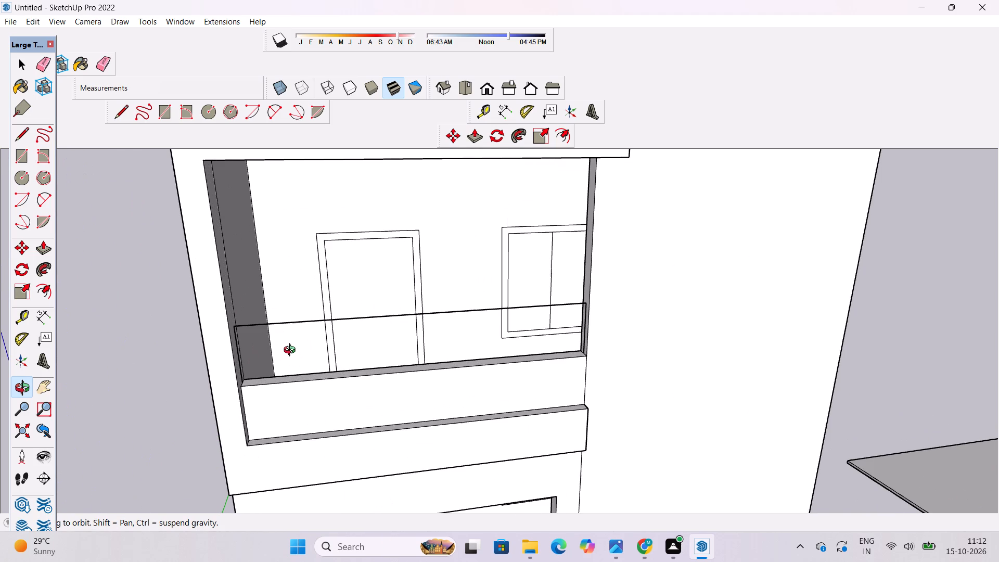
scroll(292, 351, "down", 4)
scroll(292, 351, "up", 3)
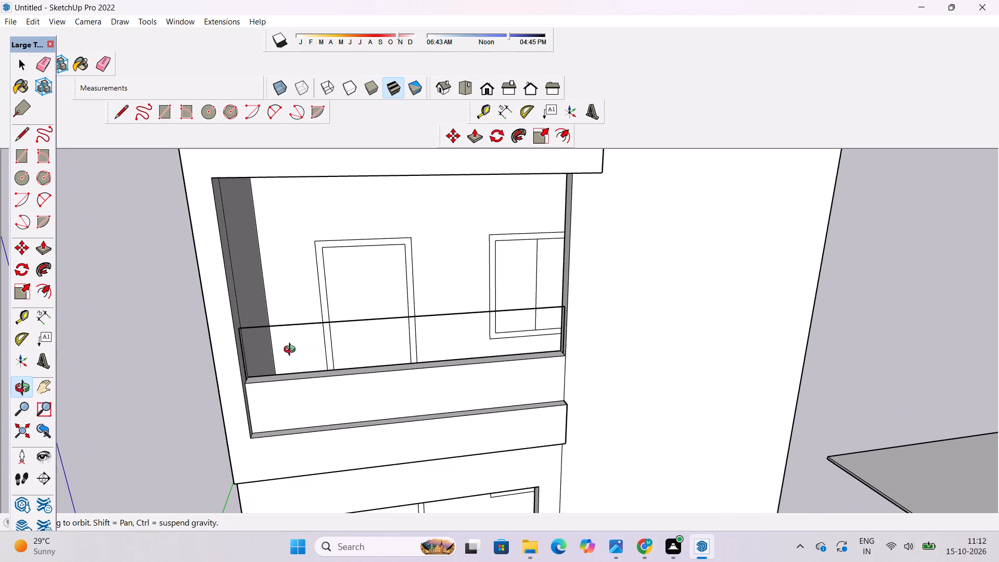
scroll(290, 350, "down", 5)
left_click_drag(291, 373, 294, 297)
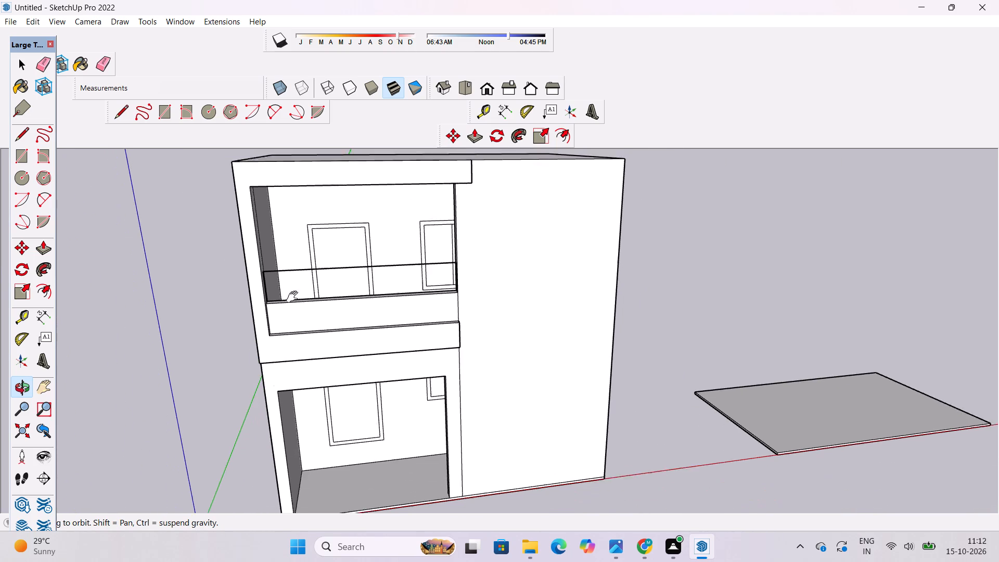
left_click_drag(294, 297, 294, 288)
Erase the seam line along the roof's front edge between the roof surface and the beam.
scroll(298, 261, "down", 3, "shift")
left_click_drag(294, 263, 295, 284, "shift")
left_click_drag(295, 284, 272, 385)
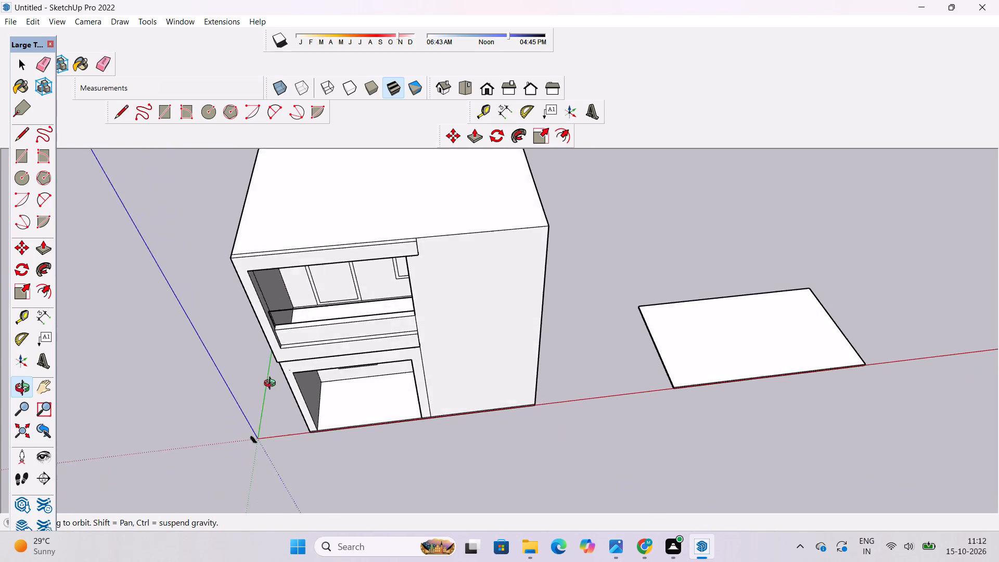
left_click_drag(272, 385, 272, 372)
scroll(269, 235, "up", 4)
left_click_drag(269, 244, 249, 292, "shift")
left_click_drag(248, 303, 299, 389, "shift")
left_click_drag(299, 389, 299, 391, "shift")
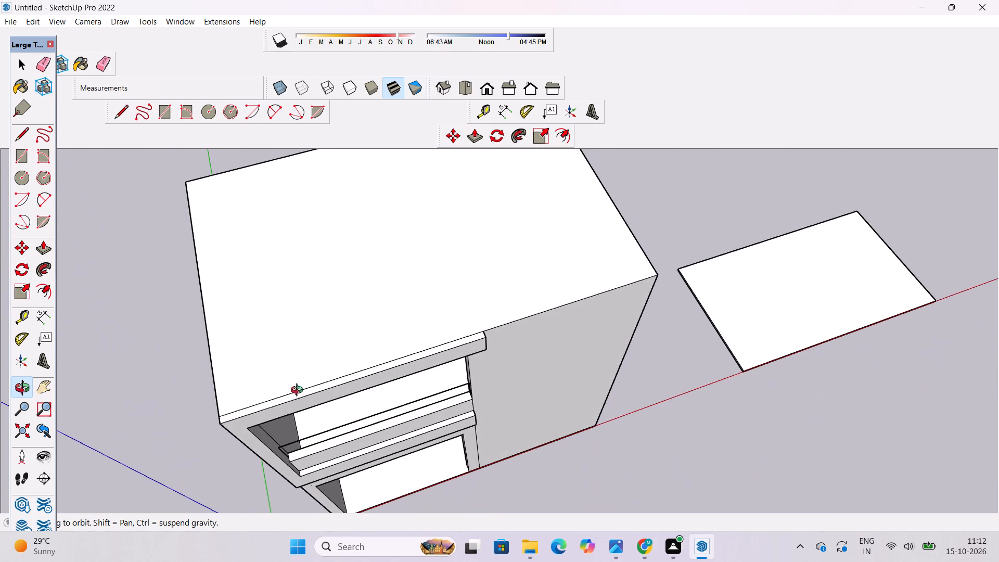
left_click_drag(299, 391, 298, 378, "shift")
key("e")
left_click(300, 359)
key("space")
Examine the cleaned-up roof, beam end and balcony from the front and above.
key("o")
left_click_drag(308, 418, 311, 400)
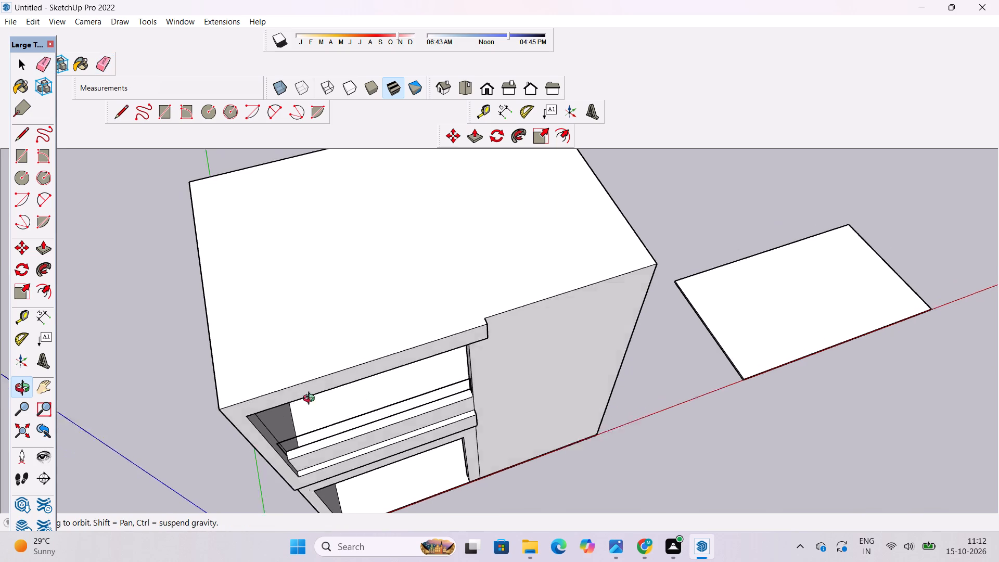
left_click_drag(311, 400, 324, 145)
left_click_drag(328, 170, 316, 274, "shift")
left_click_drag(312, 308, 137, 436)
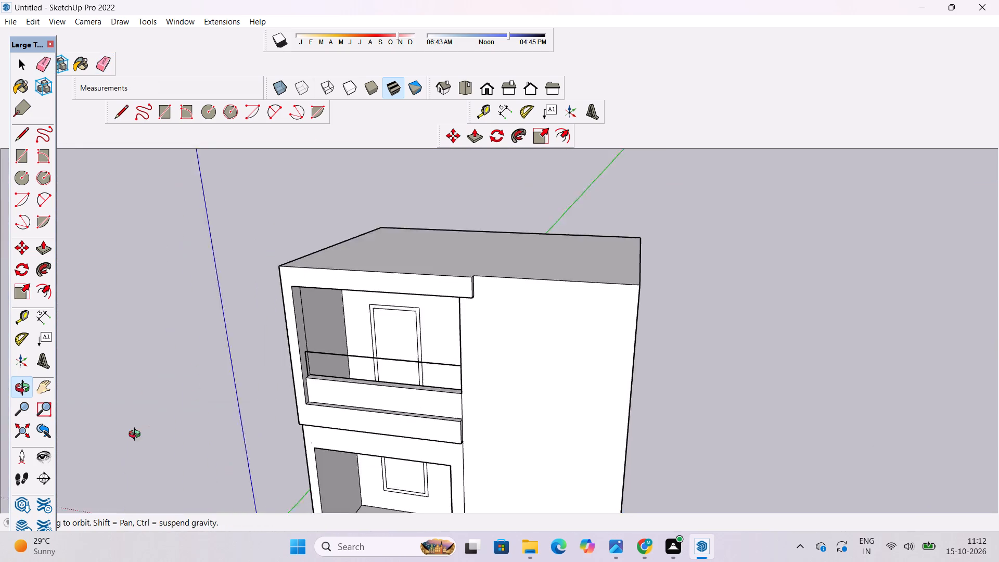
left_click_drag(137, 436, 133, 434)
scroll(297, 245, "down", 5)
left_click_drag(322, 313, 377, 492)
scroll(411, 424, "up", 5)
left_click_drag(391, 411, 345, 428, "shift")
left_click_drag(339, 427, 374, 423)
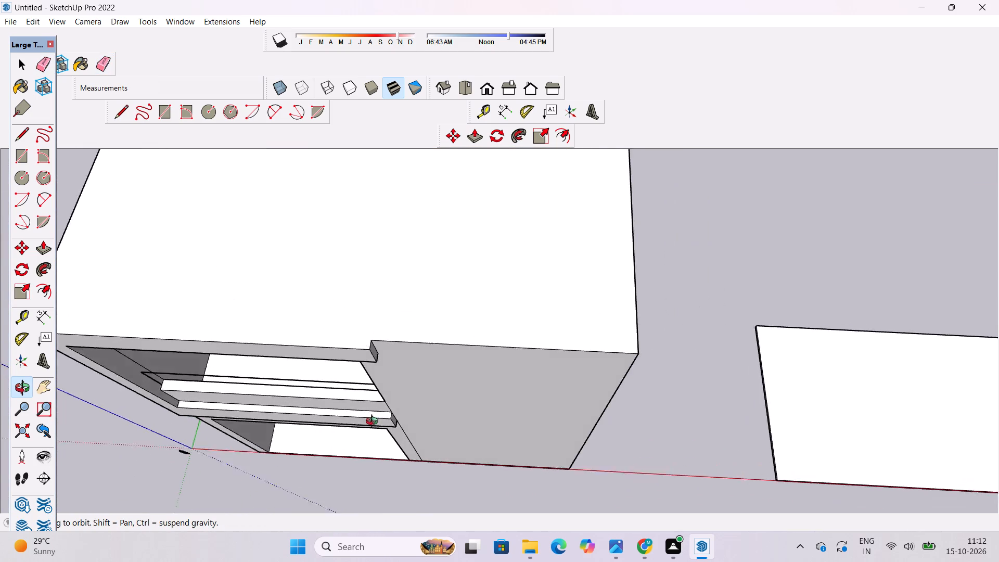
Place a guide line on the roof surface, offset 2' inward from the roof's left edge.
left_click_drag(374, 423, 405, 423)
scroll(405, 408, "down", 4)
left_click_drag(235, 385, 284, 374, "shift")
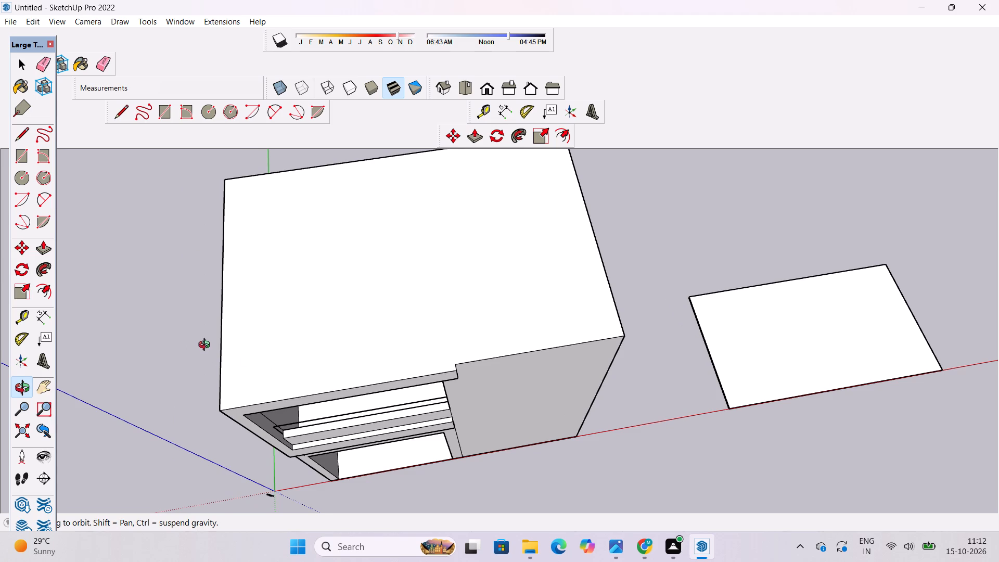
scroll(202, 342, "up", 1)
left_click_drag(201, 341, 215, 341, "shift")
left_click(234, 353)
scroll(225, 337, "down", 4)
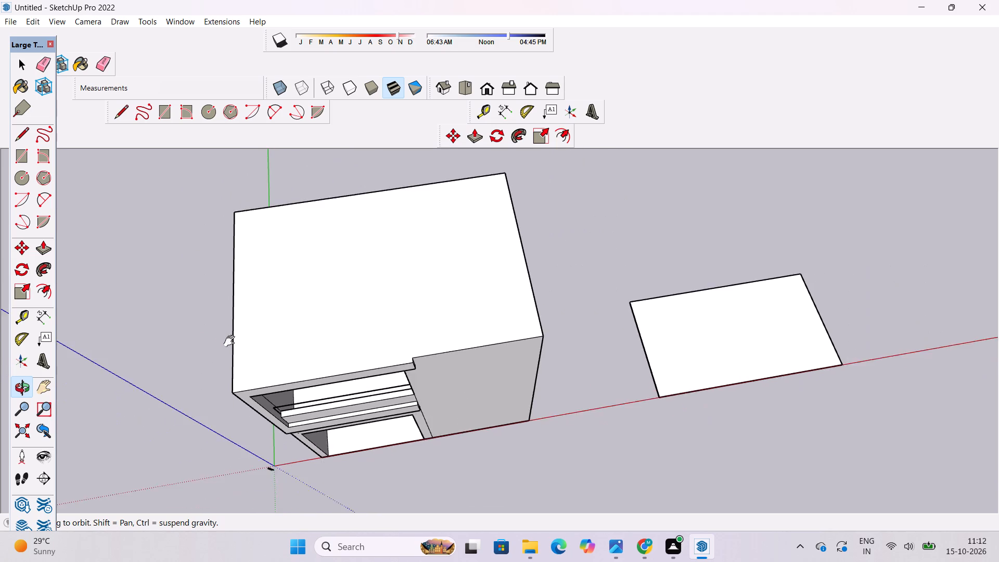
left_click_drag(235, 362, 233, 408, "shift")
left_click_drag(227, 404, 215, 329)
scroll(215, 323, "up", 3)
left_click_drag(227, 335, 240, 364, "shift")
key("t")
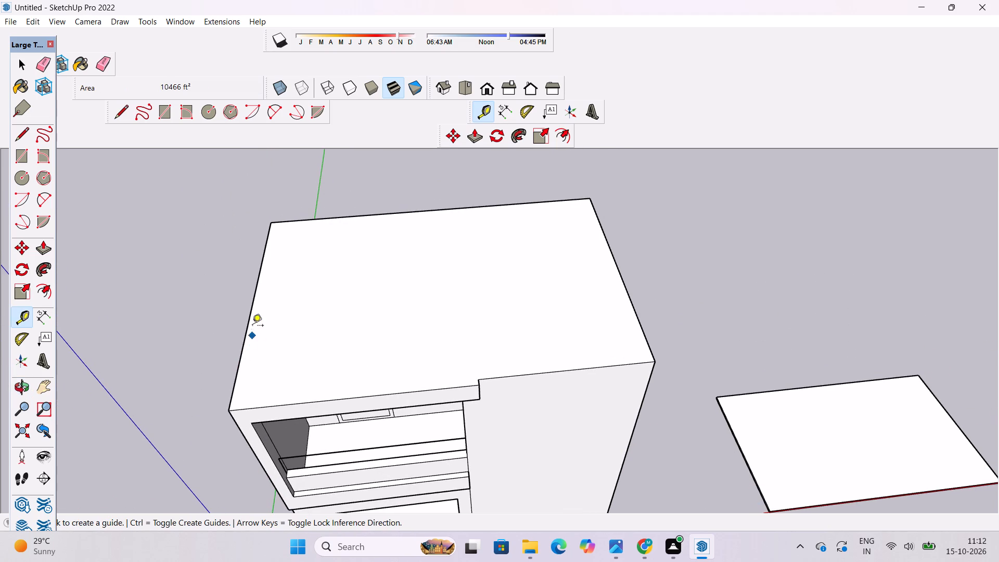
left_click(246, 324)
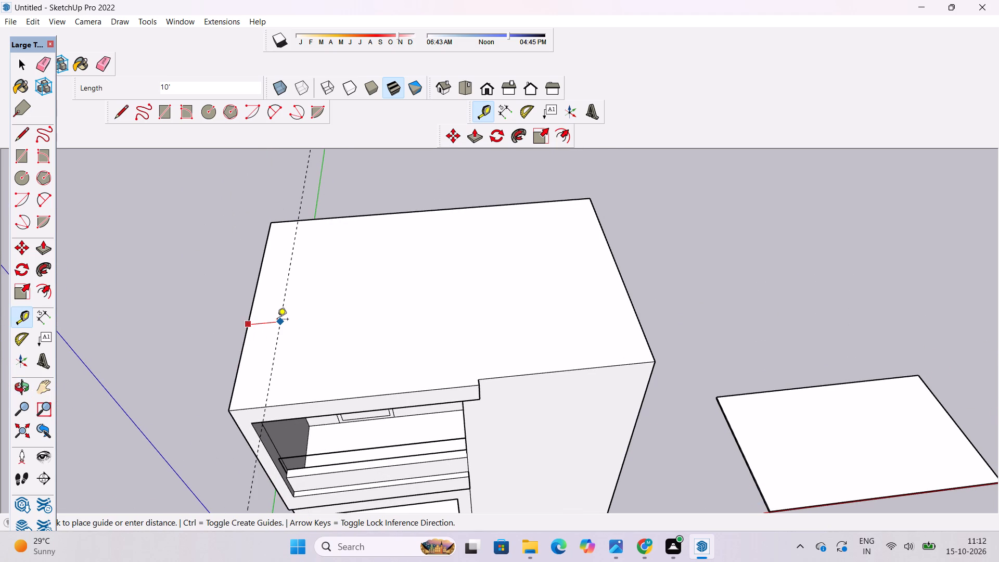
type("2'")
key("Return")
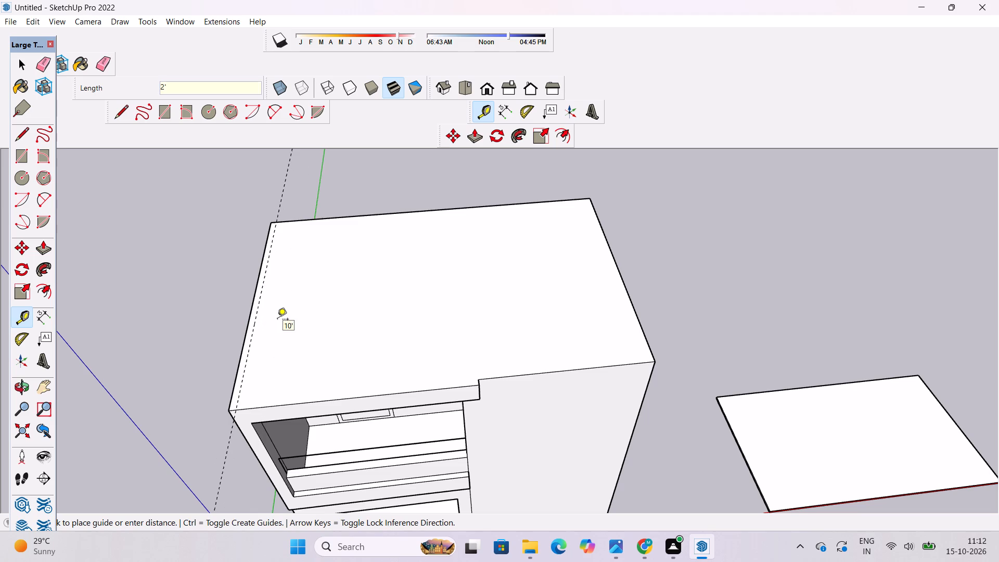
Place a guide 2' inside the roof's front edge and another guide 4' behind that one.
left_click(330, 403)
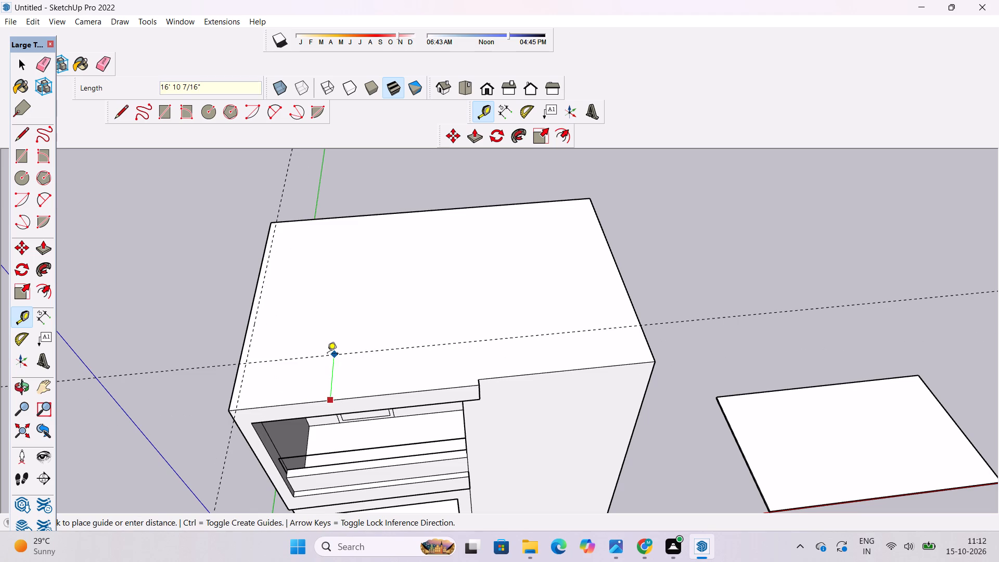
type("2'")
key("Return")
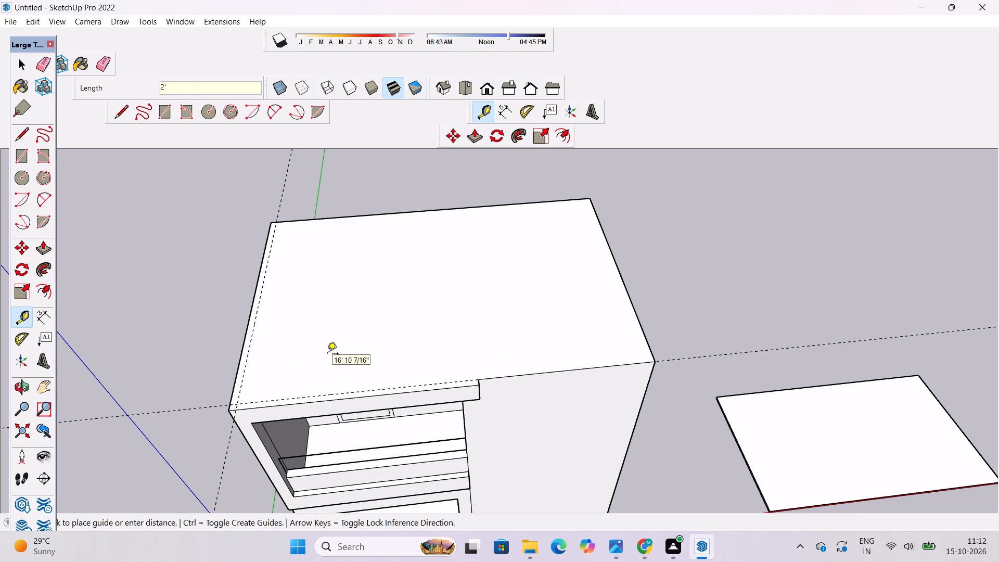
left_click(424, 385)
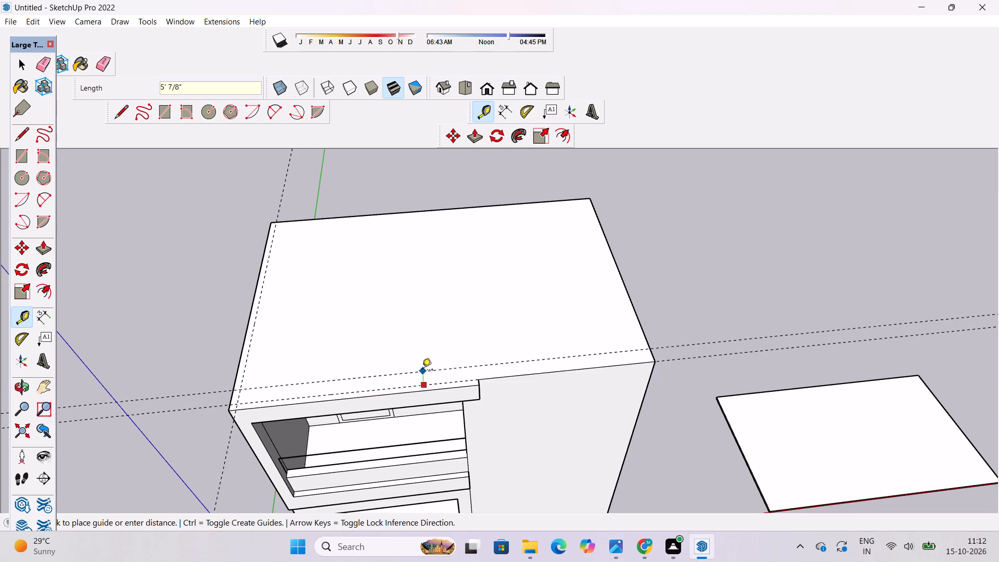
scroll(415, 366, "up", 4)
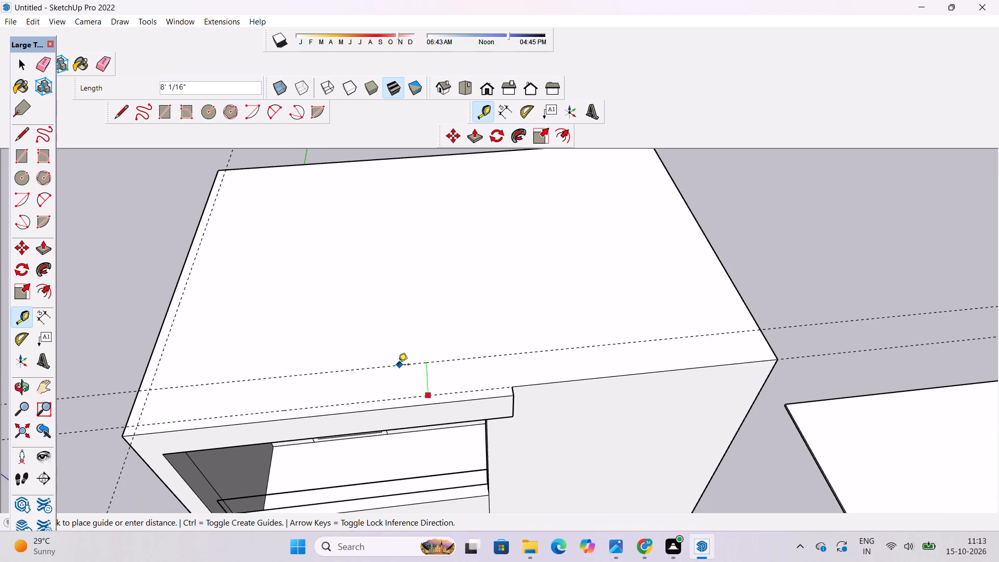
key("3")
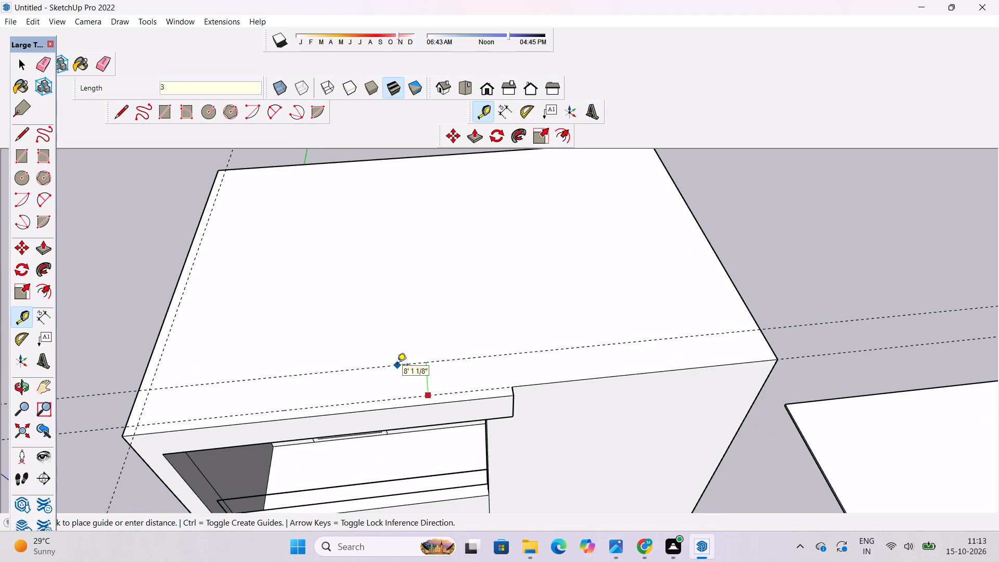
key("BackSpace")
type("4'")
key("Return")
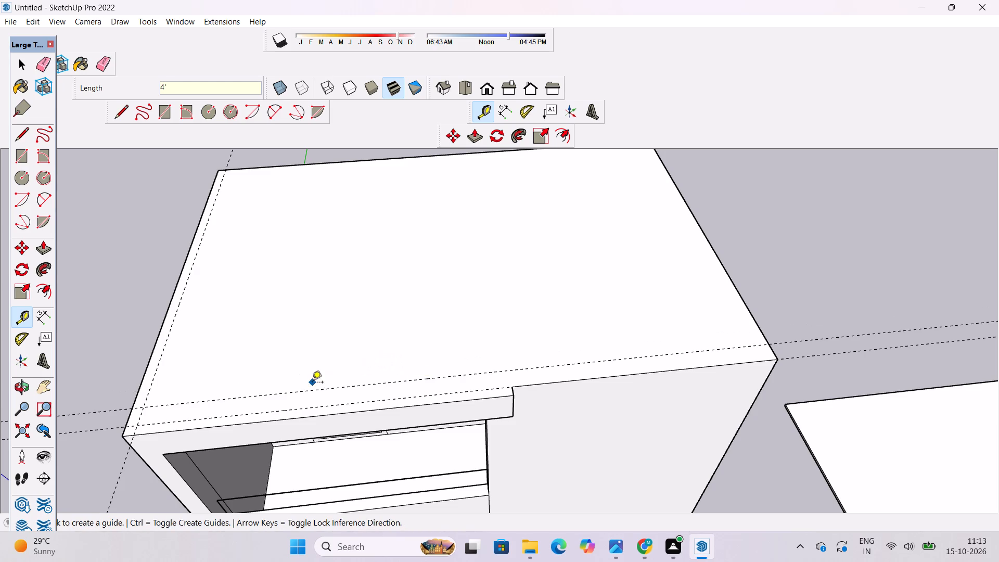
Place guides 3.5' inside the roof's back edge and 3.5' inside its right edge.
scroll(251, 421, "down", 6)
scroll(222, 348, "up", 3)
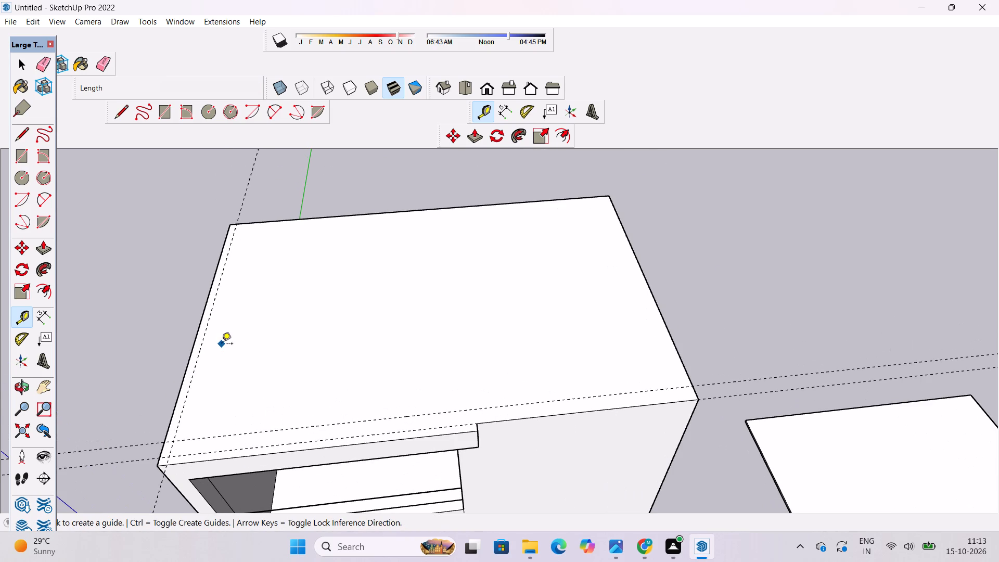
scroll(204, 349, "down", 6)
scroll(364, 252, "up", 2)
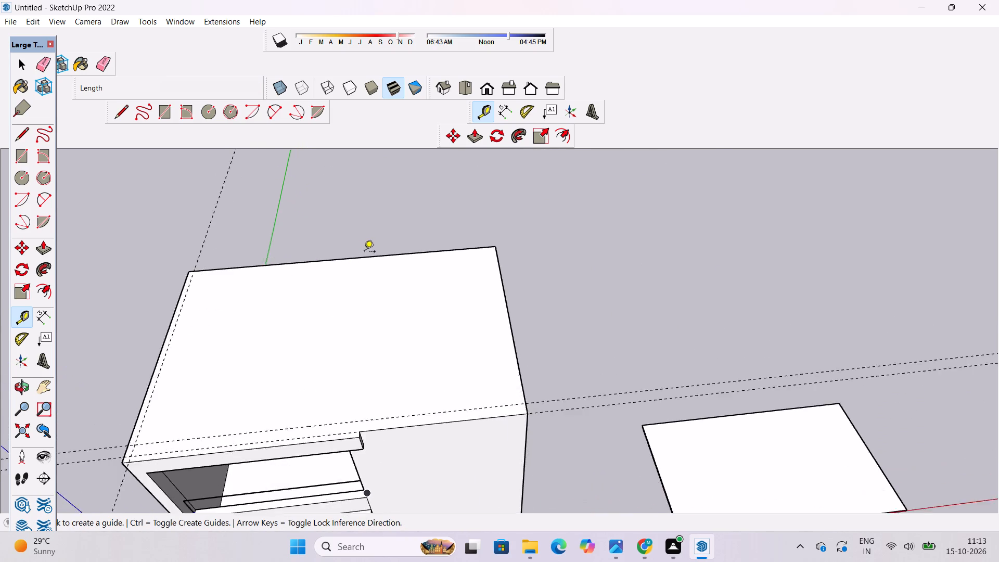
scroll(364, 252, "up", 6)
left_click(383, 260)
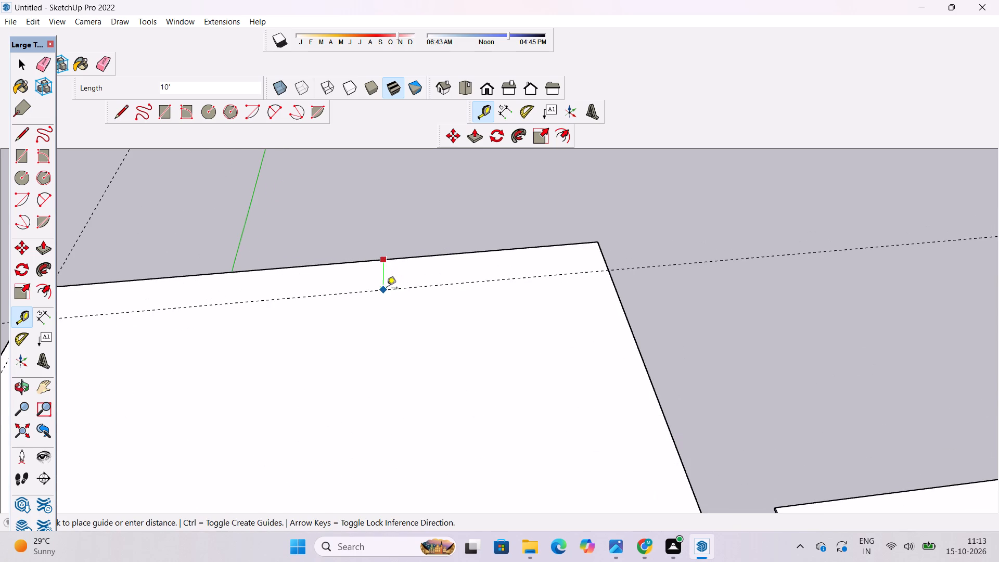
type("3.5'")
key("Return")
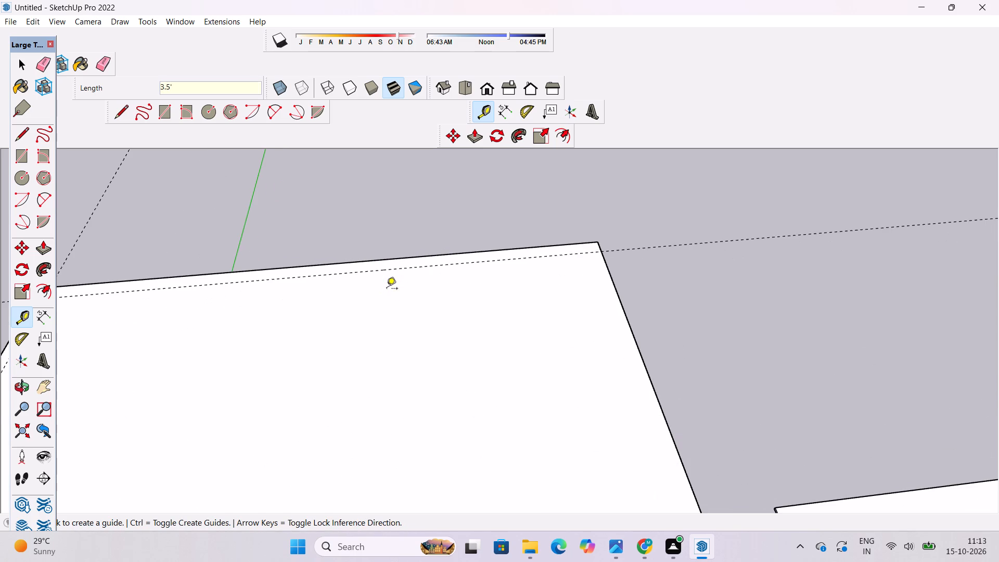
scroll(450, 258, "down", 6)
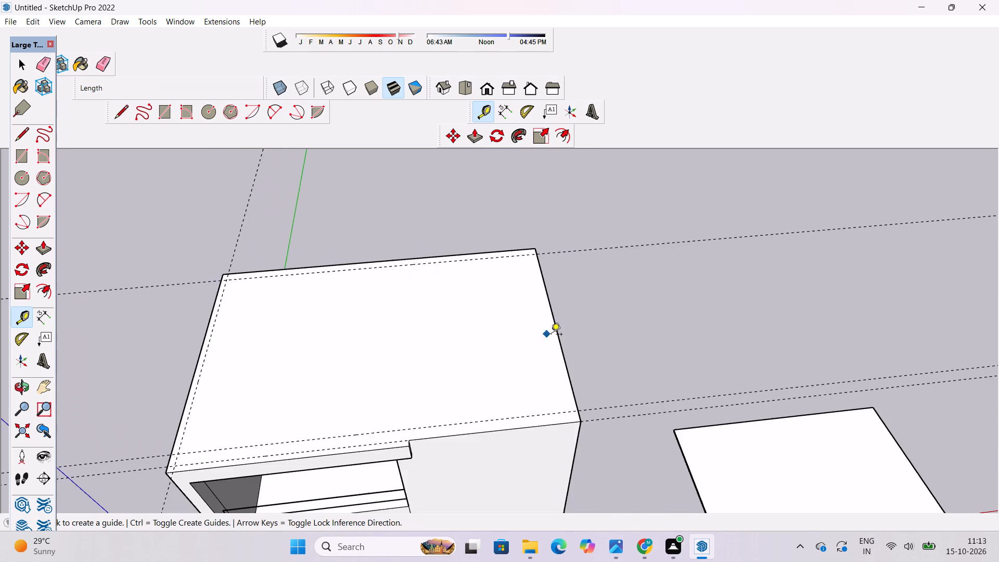
scroll(568, 318, "up", 6)
left_click(531, 303)
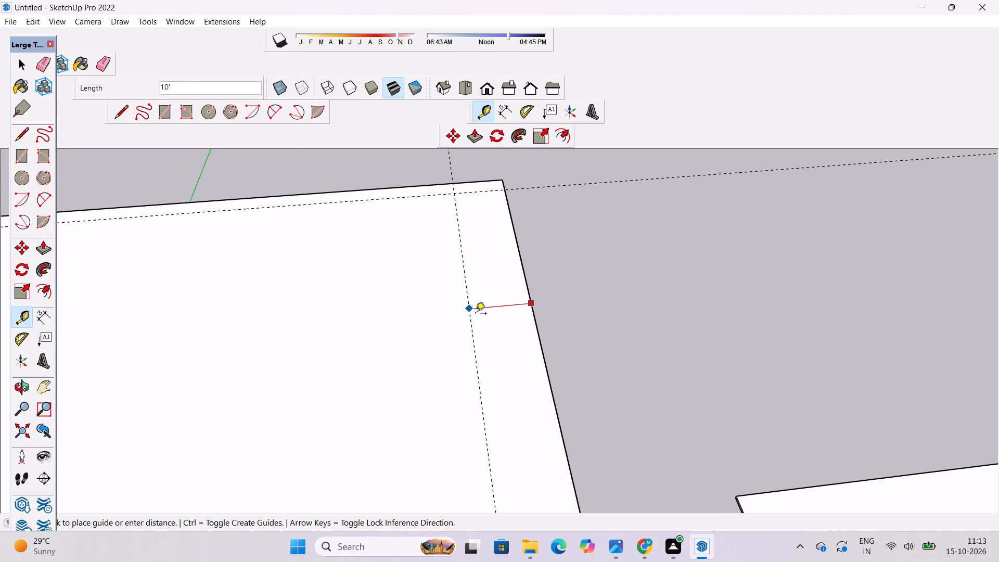
type("3.5'")
key("Return")
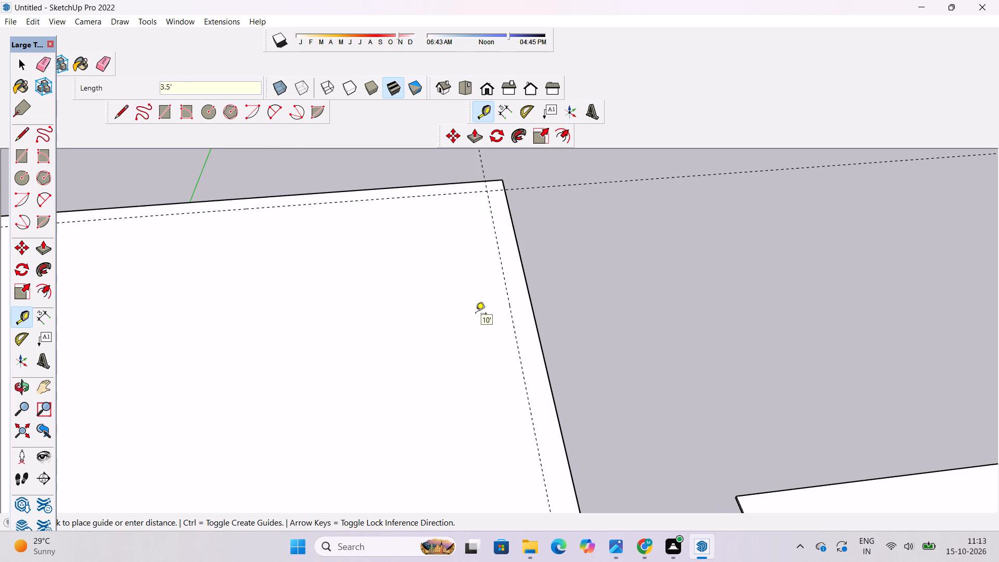
Place another guide 3' inward from the existing guide along the roof's left edge.
scroll(482, 290, "down", 11)
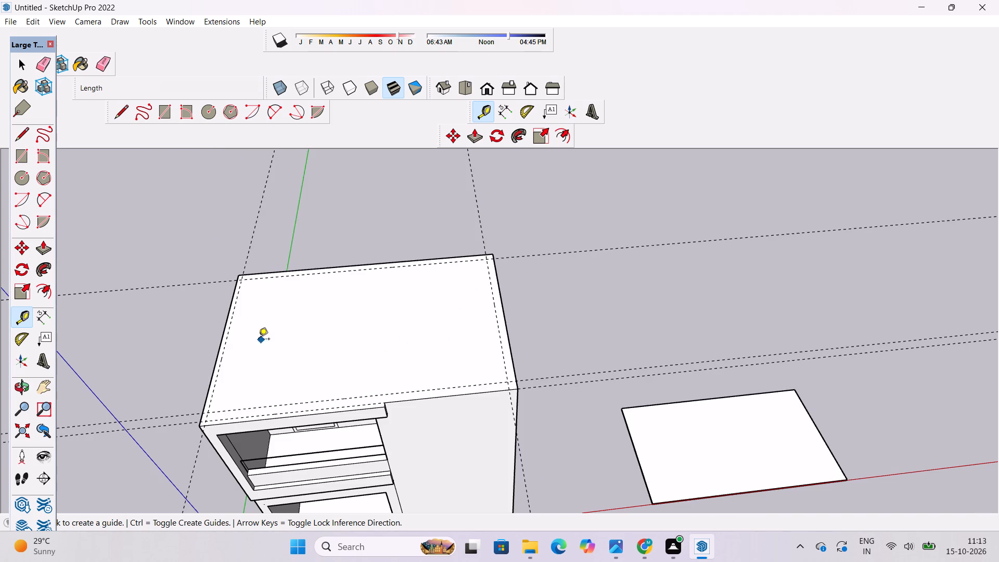
scroll(234, 343, "up", 10)
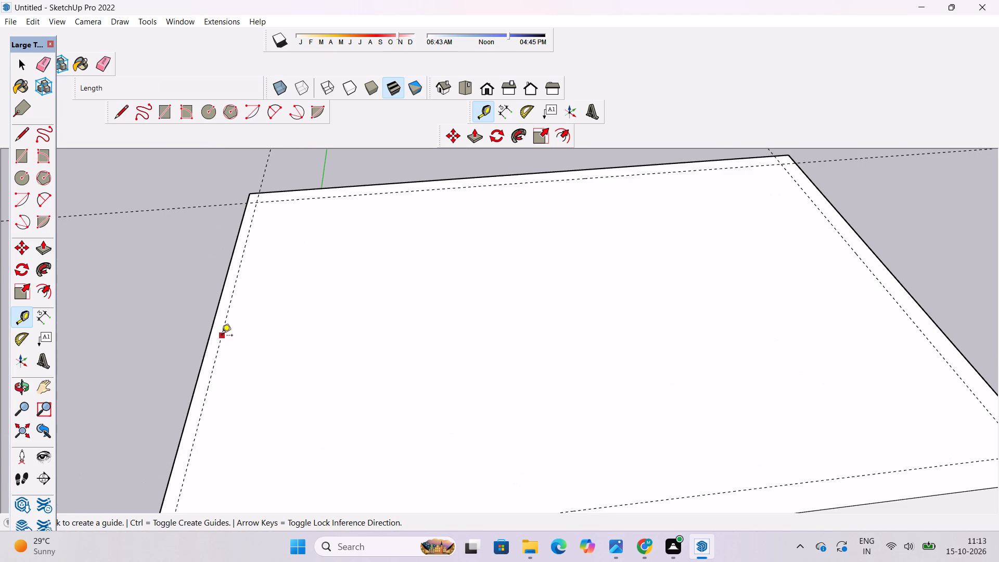
left_click(222, 336)
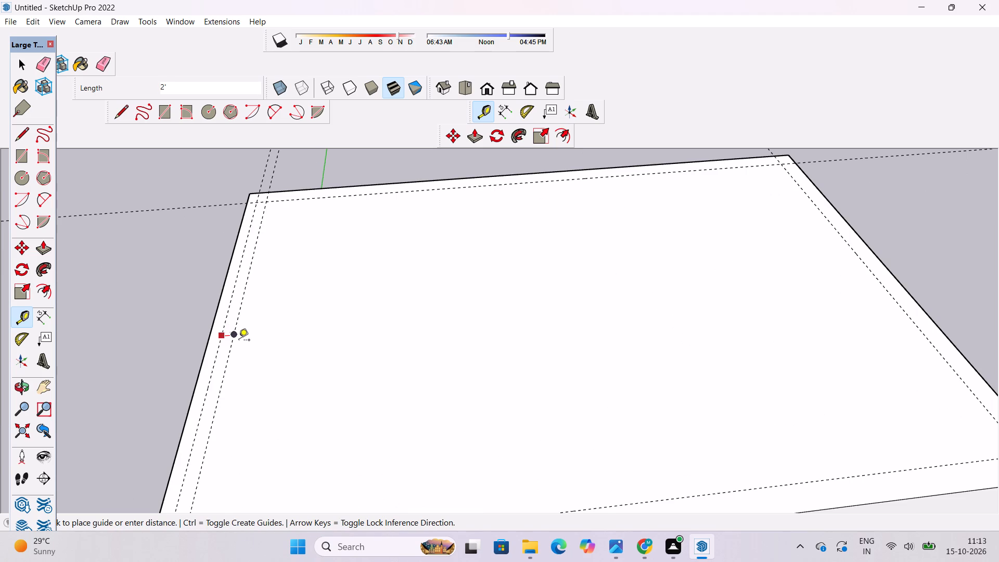
type("3'")
key("Return")
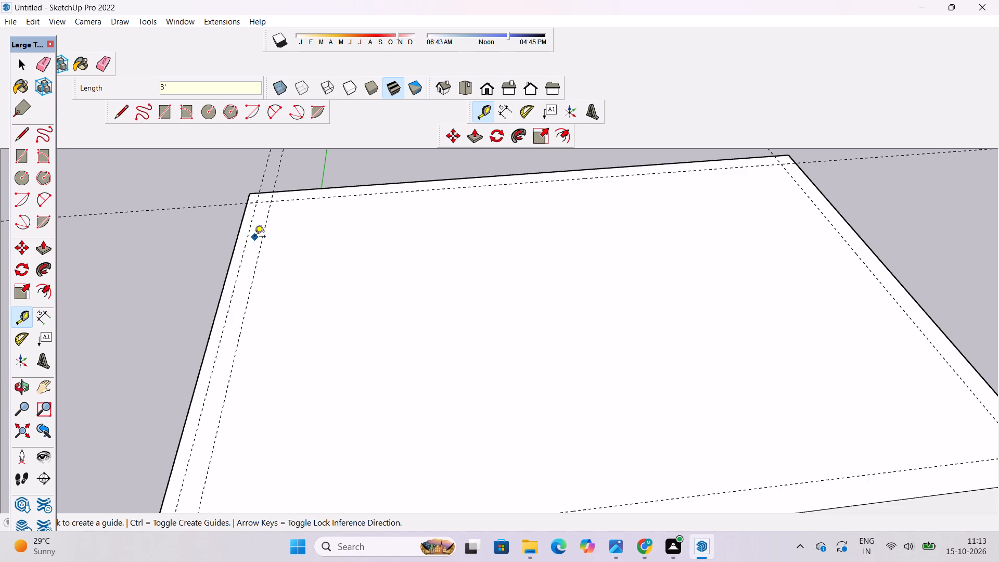
Draw a rectangle on the roof from the outer-left and back guide intersection to the inner-front and right guide intersection.
left_click(162, 112)
scroll(189, 206, "down", 6)
scroll(235, 201, "up", 5)
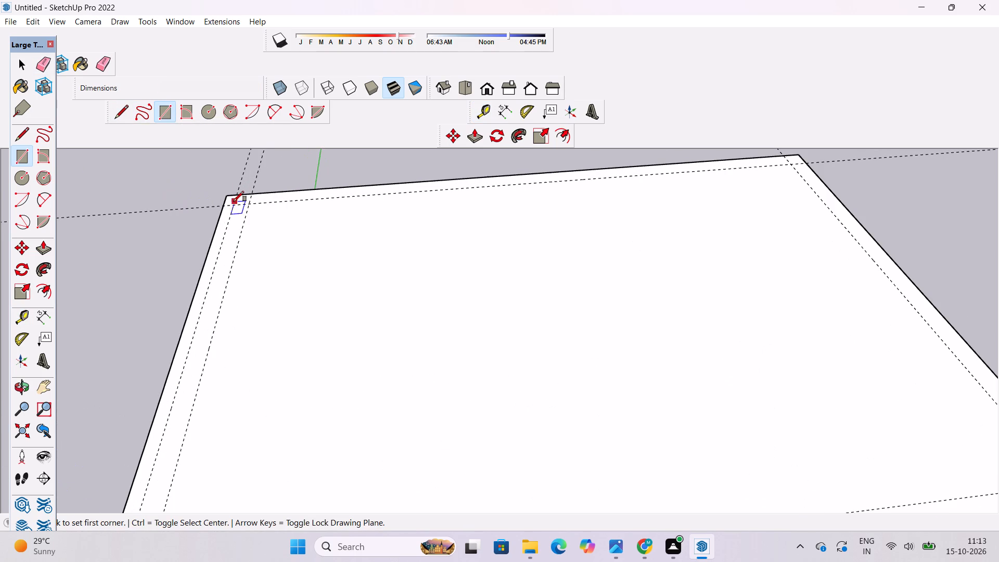
left_click(235, 203)
scroll(235, 203, "down", 11)
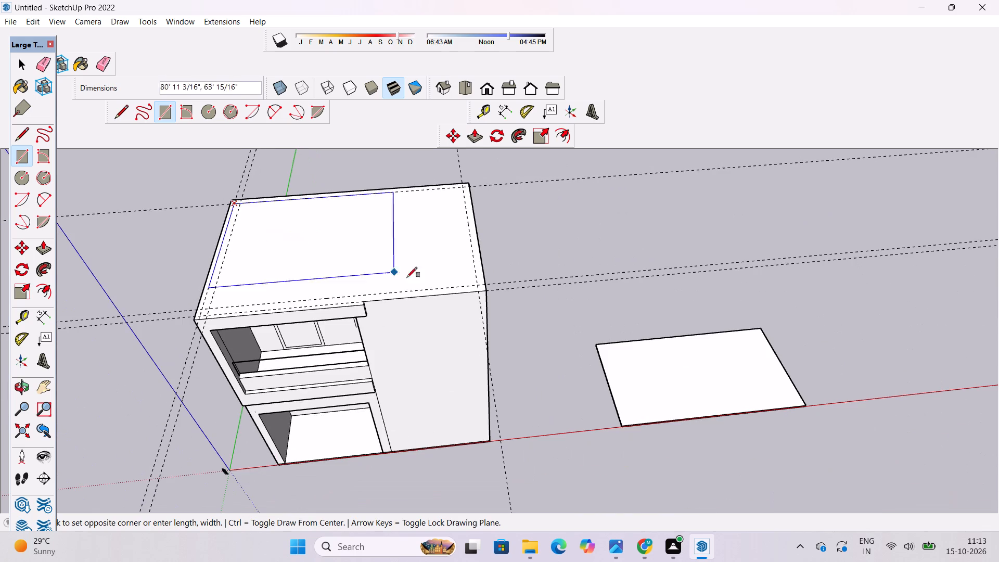
scroll(463, 280, "up", 5)
left_click(484, 290)
scroll(360, 315, "down", 6)
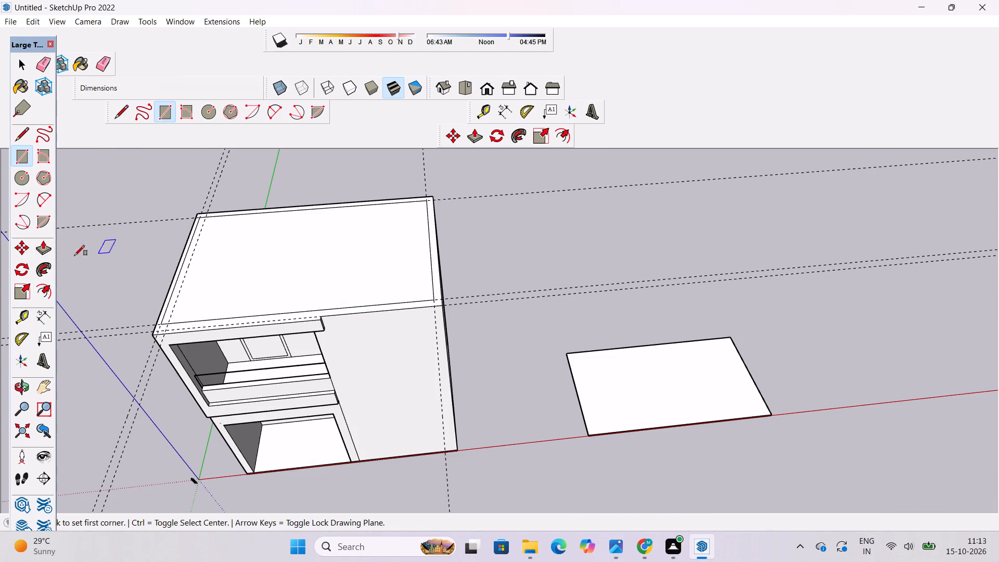
Draw a 3' 6" line from the roof's back edge to the rectangle's back-left corner.
left_click(122, 118)
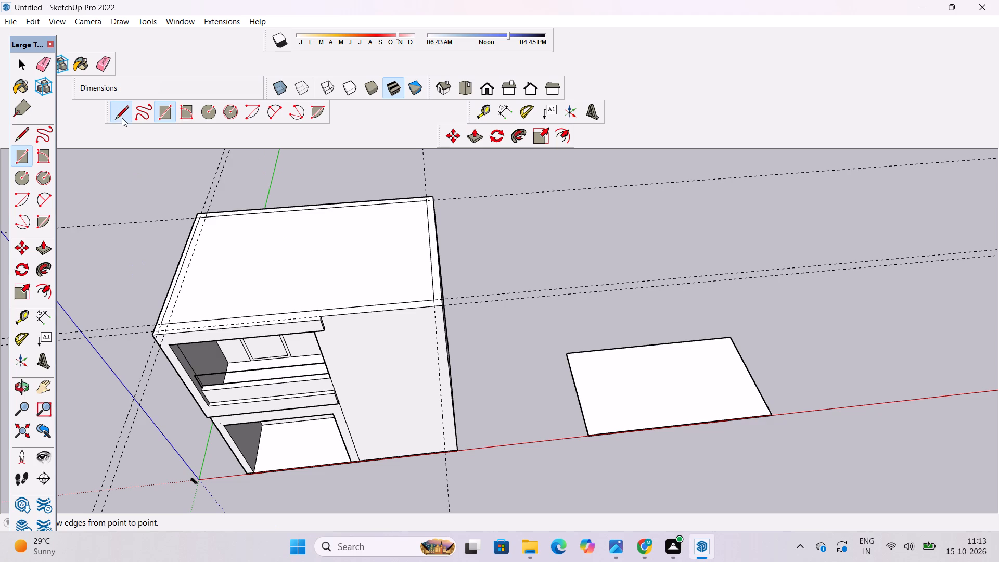
scroll(469, 318, "down", 2)
scroll(263, 243, "up", 5)
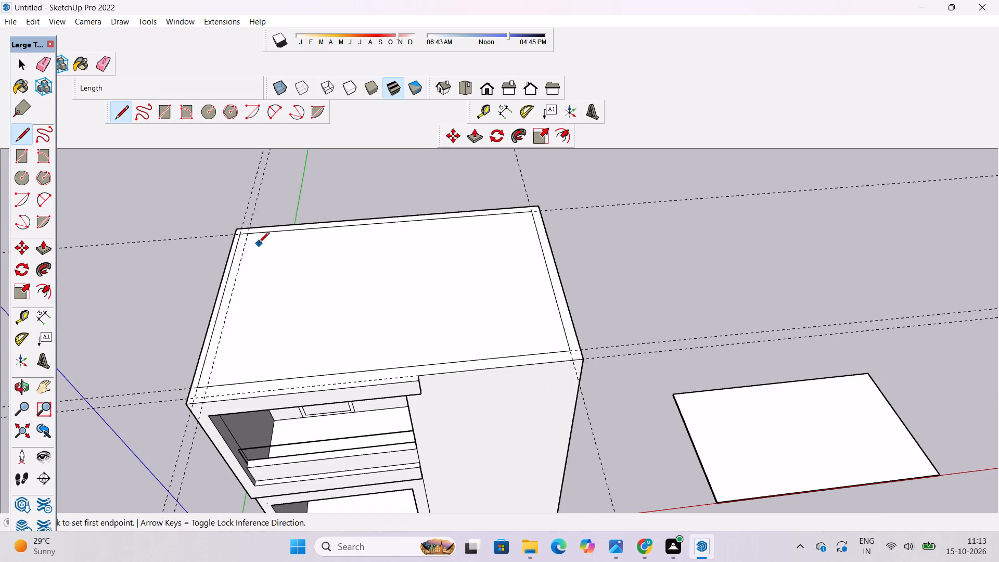
scroll(253, 233, "up", 12)
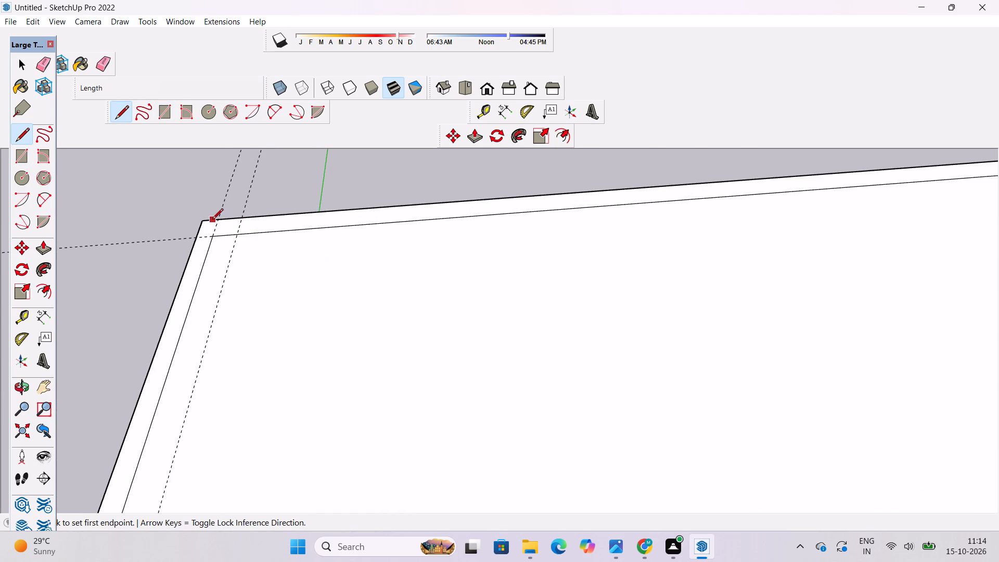
left_click(219, 220)
left_click(212, 234)
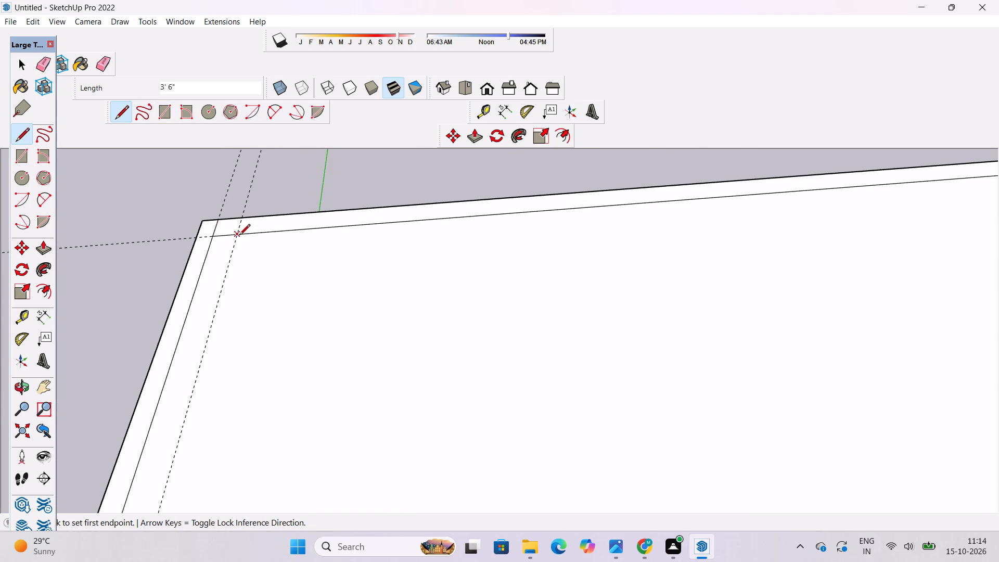
Draw a line along the 3' offset guide from the rectangle's back side to its front side, about 76' 5" long.
left_click(239, 235)
scroll(239, 235, "down", 16)
scroll(232, 331, "up", 5)
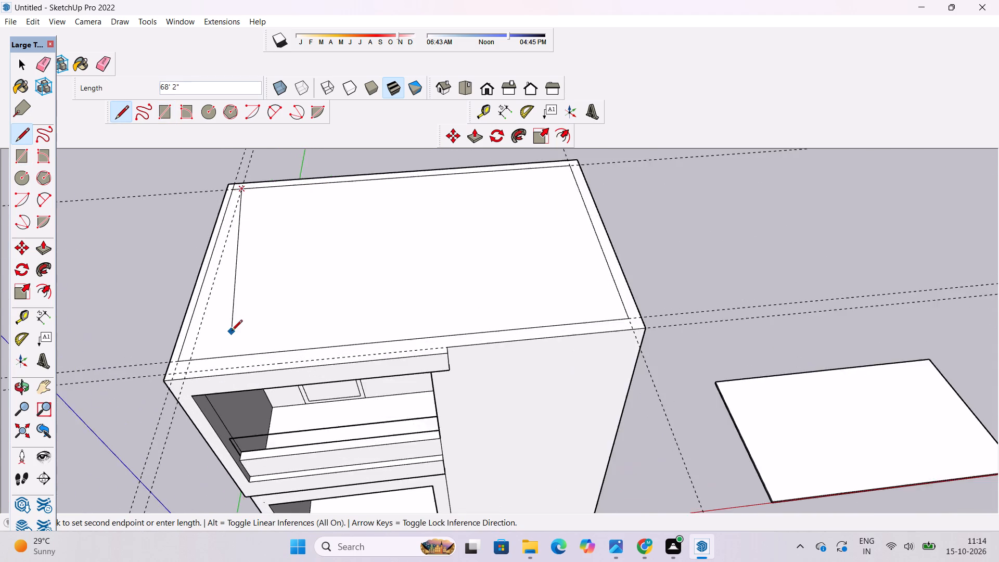
scroll(232, 331, "up", 5)
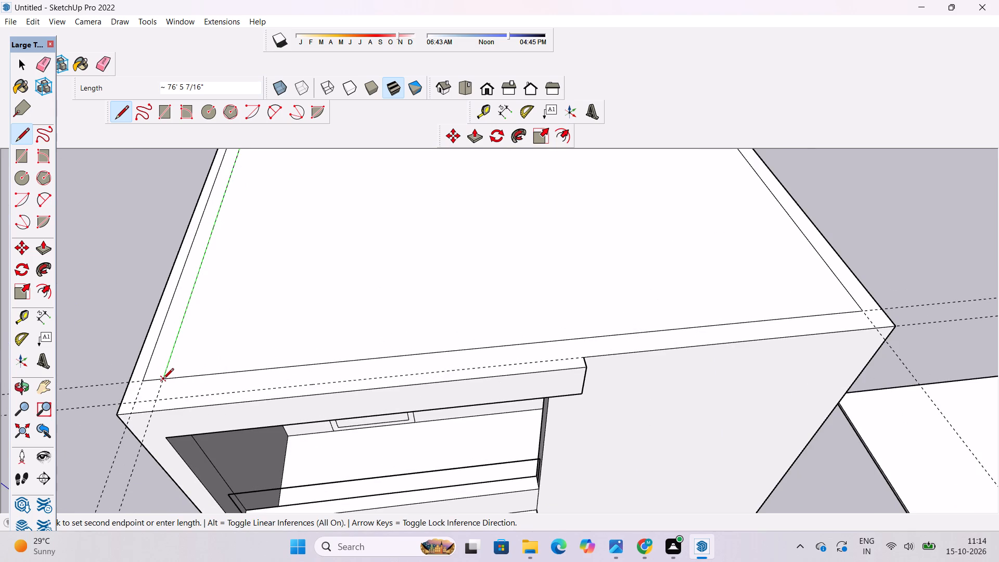
left_click(163, 380)
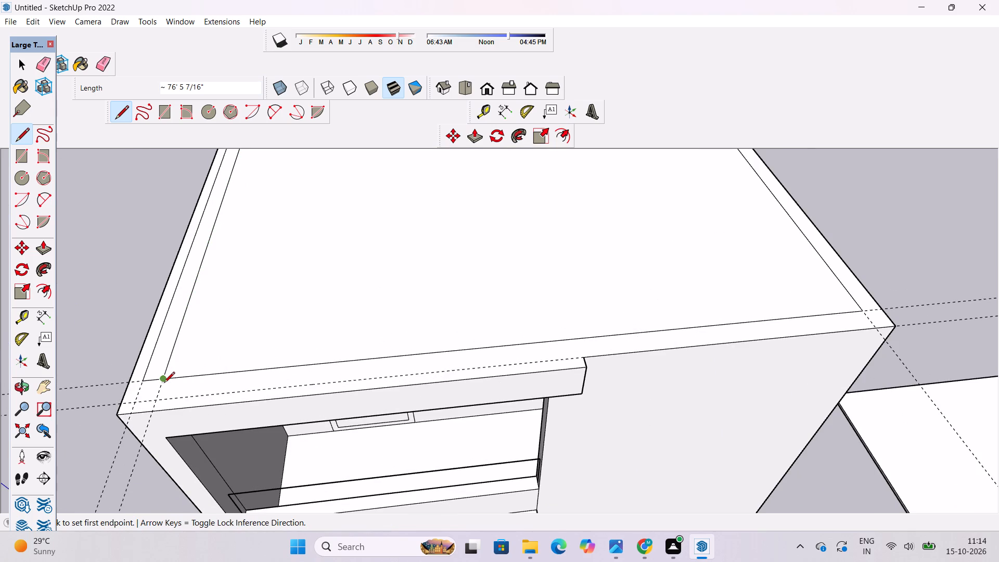
Draw a short line from the roof rectangle's front-left corner to the front guide, continuing 68' along that guide to the beam's end corner.
scroll(164, 384, "up", 1)
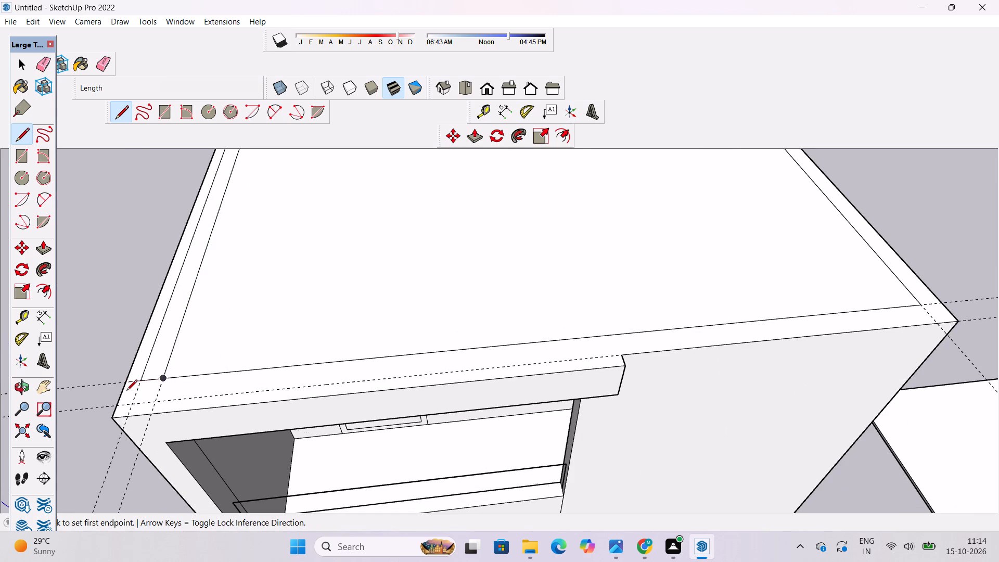
left_click(139, 384)
left_click(129, 407)
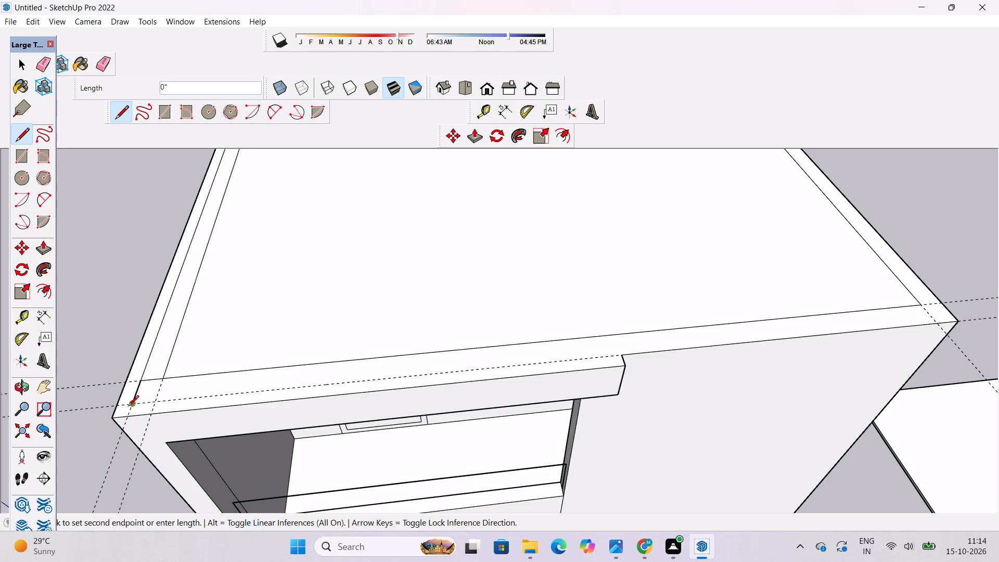
scroll(160, 405, "down", 3)
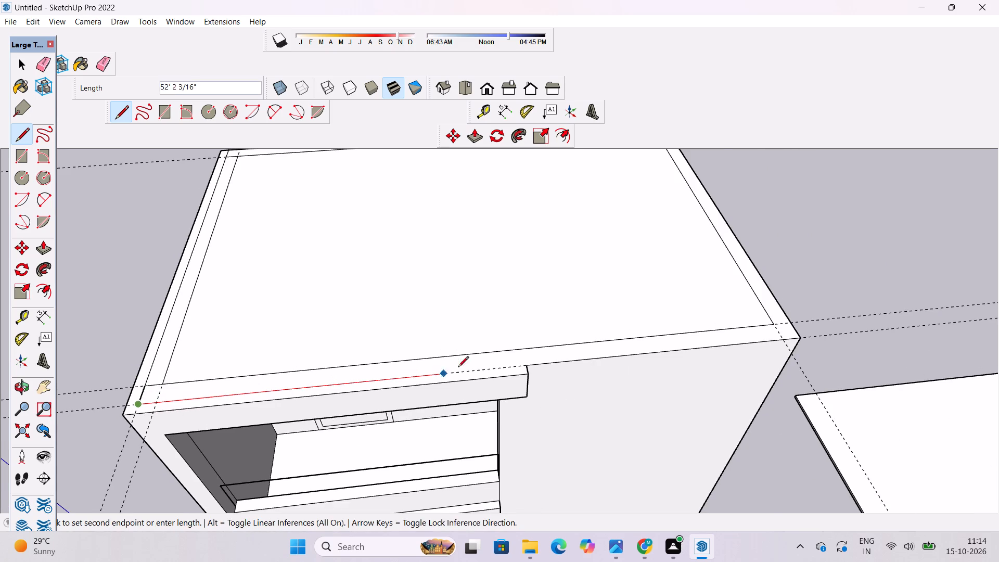
scroll(474, 367, "up", 3)
left_click(544, 364)
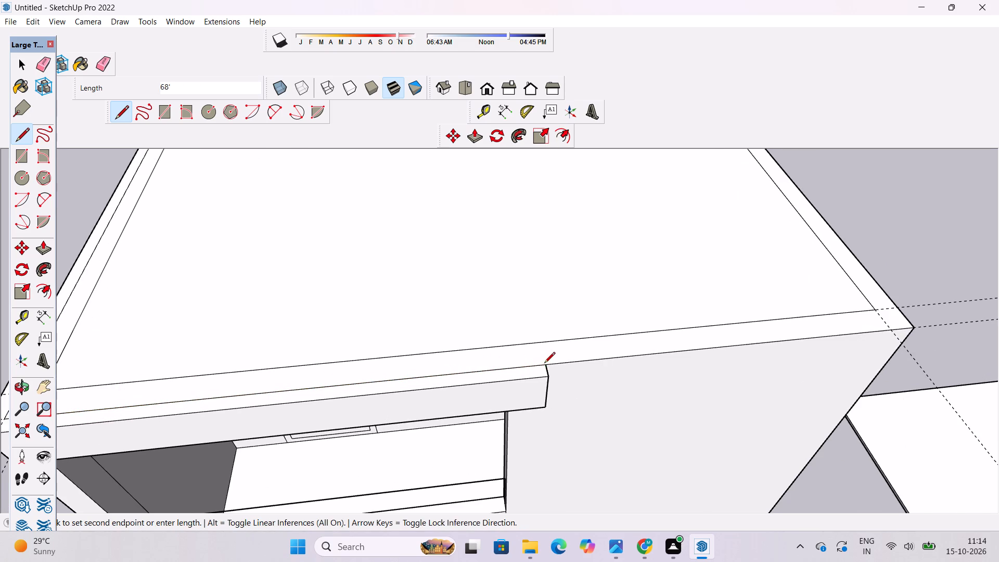
scroll(545, 366, "down", 4)
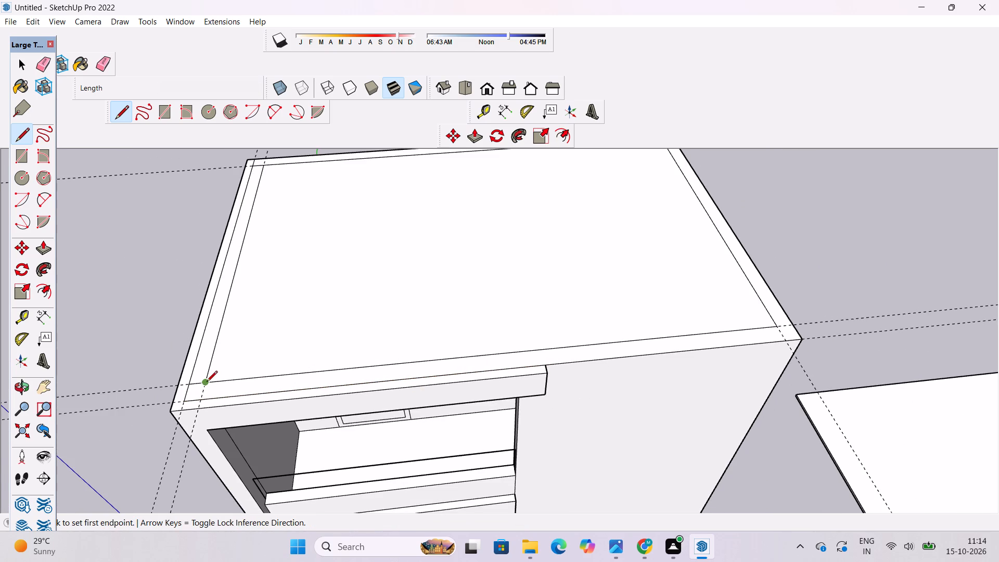
Erase all the dashed construction guides around the roof.
key("space")
key("e")
scroll(215, 384, "down", 4)
scroll(318, 354, "down", 5)
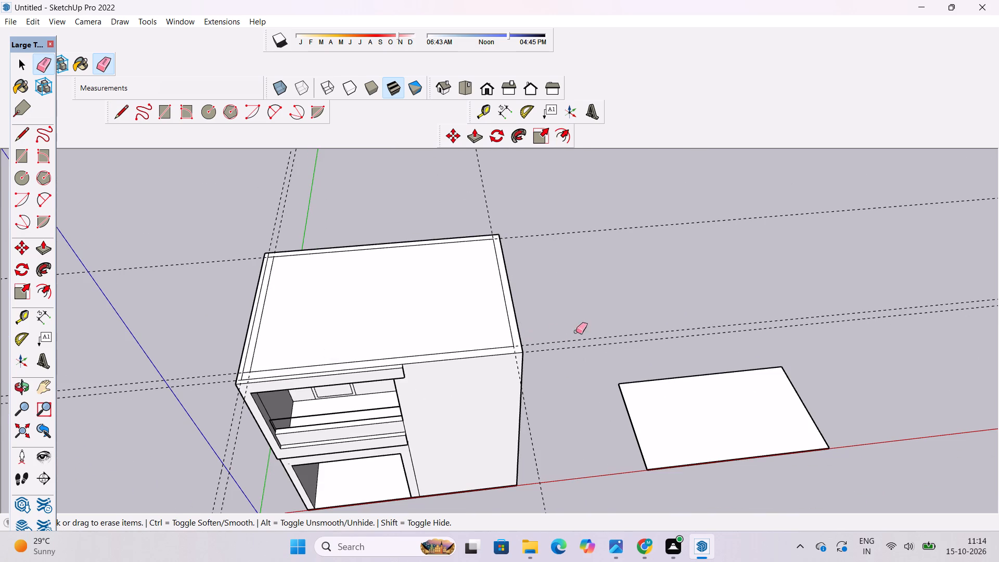
left_click_drag(606, 323, 528, 450)
left_click_drag(553, 219, 555, 236)
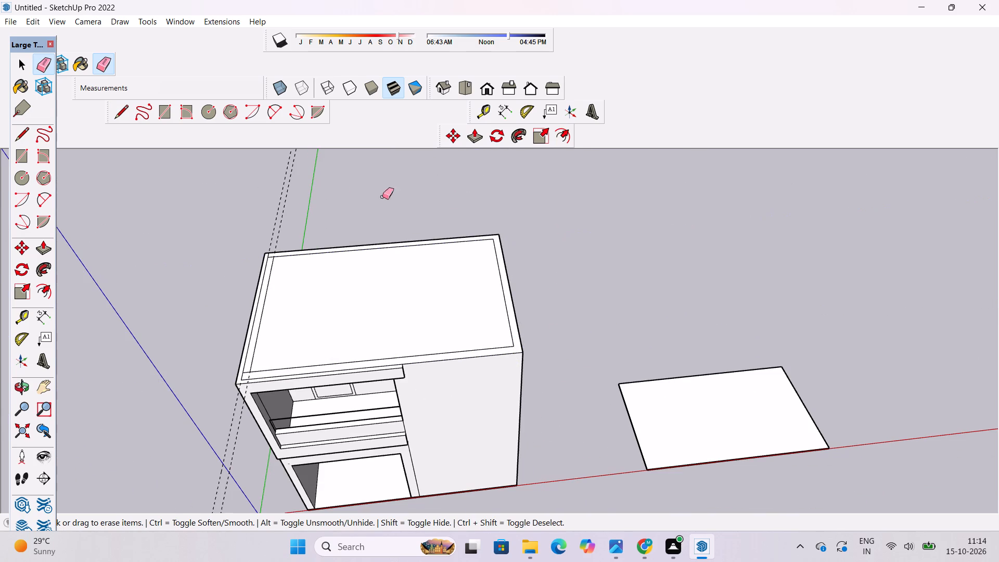
left_click_drag(305, 190, 271, 213)
Erase the short segments between the two parallel left-side roof lines at their front and back ends.
key("space")
type("o")
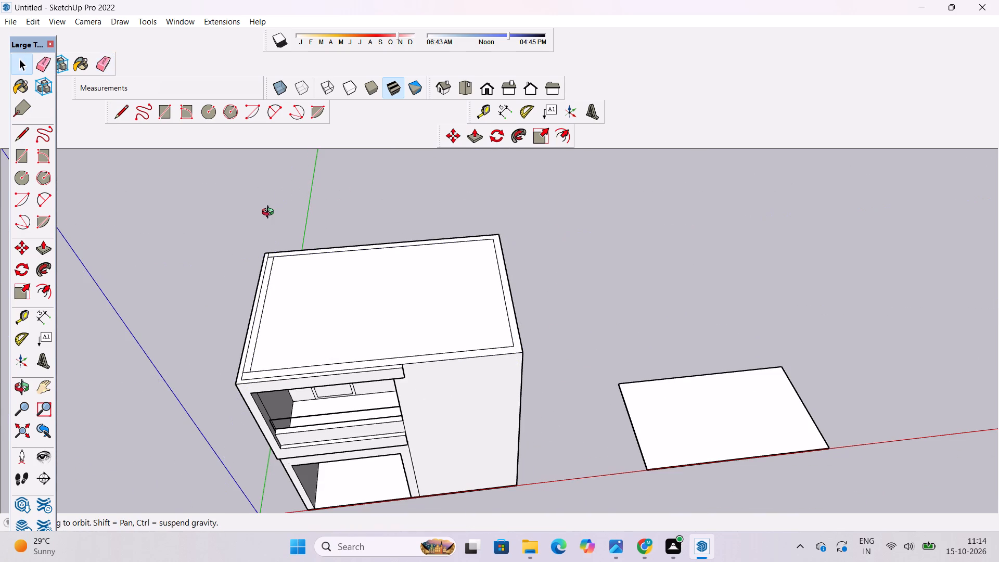
scroll(272, 390, "up", 5)
left_click_drag(268, 383, 270, 397, "shift")
scroll(263, 387, "up", 3)
left_click_drag(261, 371, 278, 387, "shift")
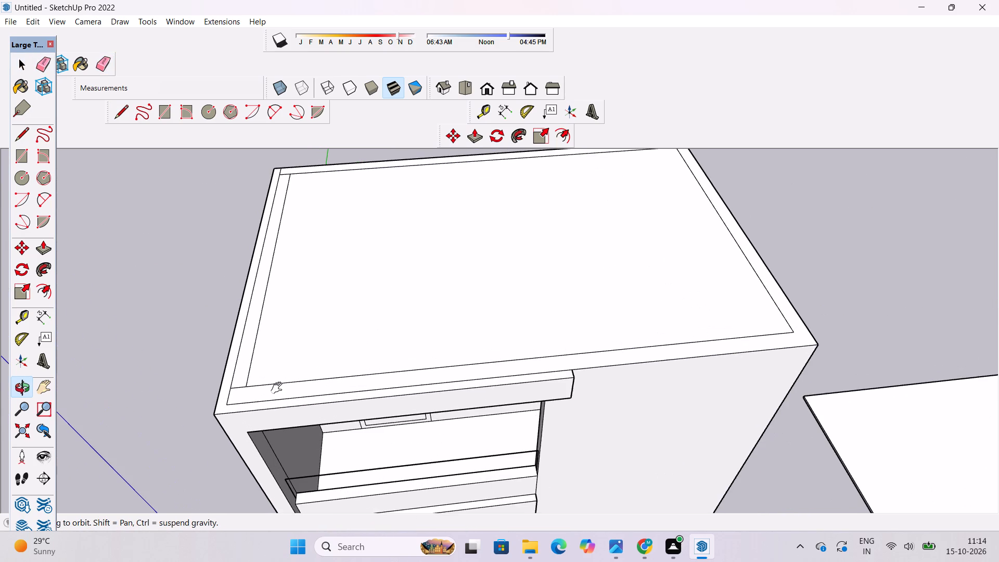
left_click_drag(276, 365, 281, 394, "shift")
key("e")
scroll(247, 424, "up", 5)
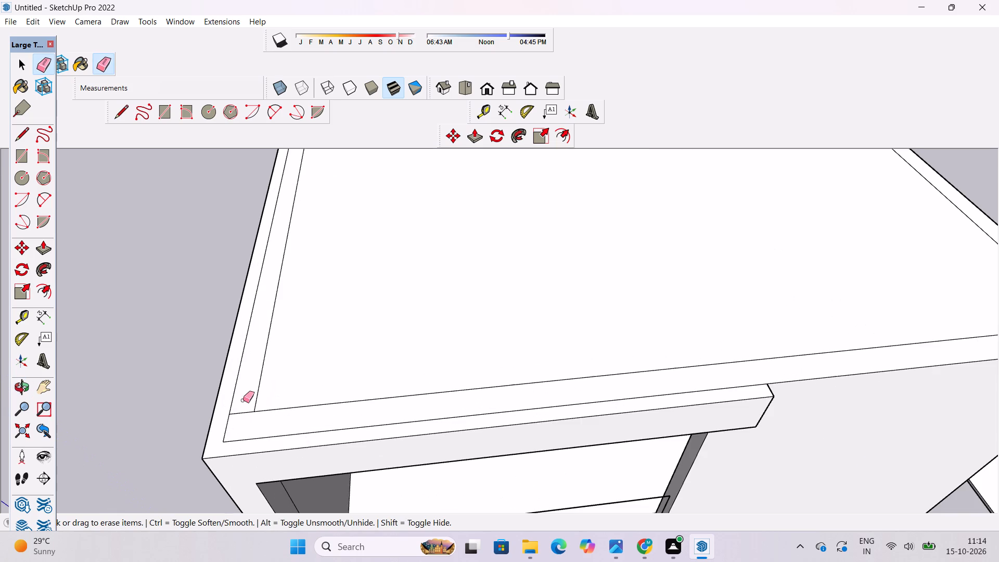
left_click_drag(243, 403, 243, 419)
scroll(242, 439, "down", 6)
scroll(285, 209, "up", 9)
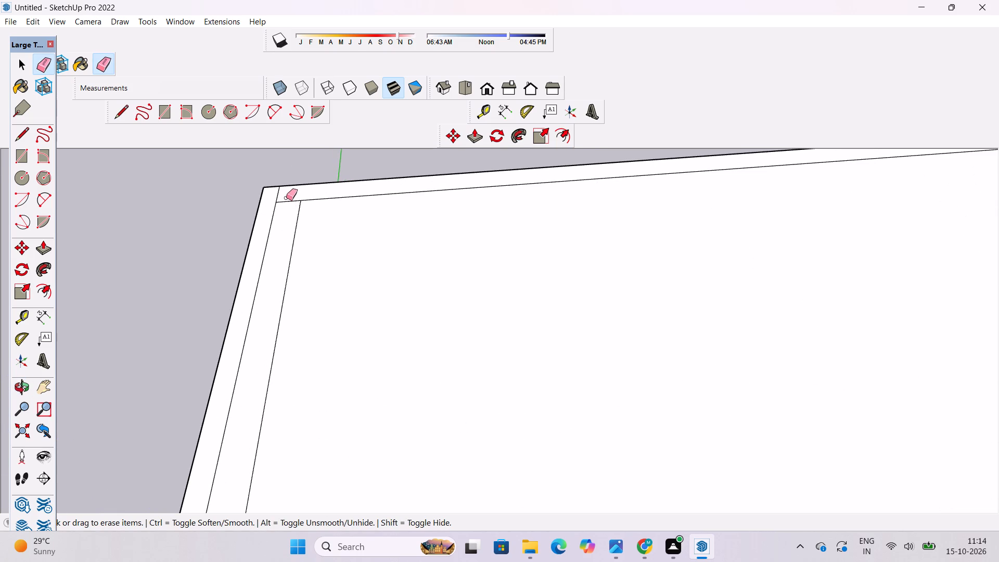
left_click_drag(286, 198, 286, 213)
scroll(264, 216, "down", 14)
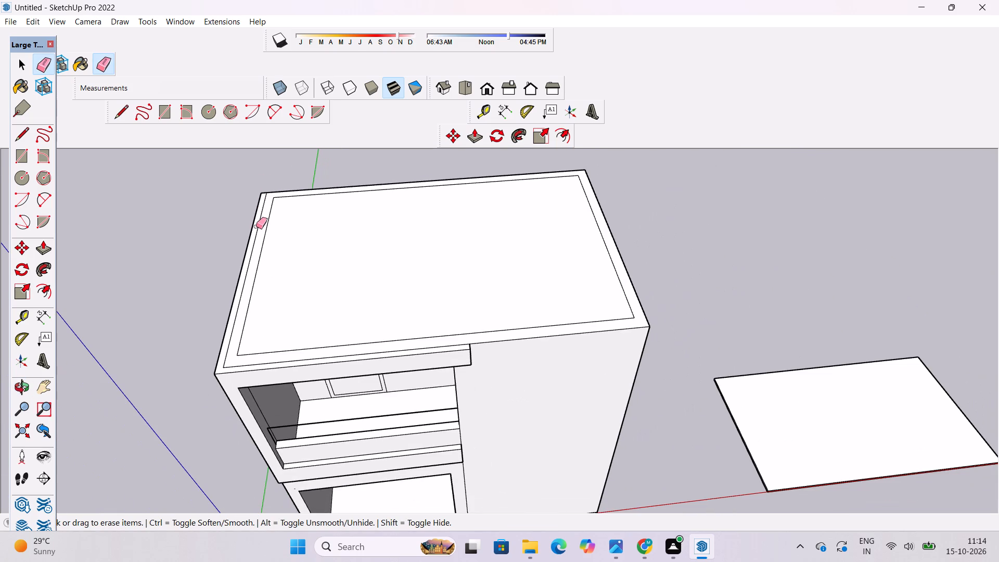
Examine the roof outlines and the beam's front edge from several angles.
key("space")
type("o")
left_click_drag(360, 326, 302, 341, "shift")
left_click_drag(300, 341, 273, 327)
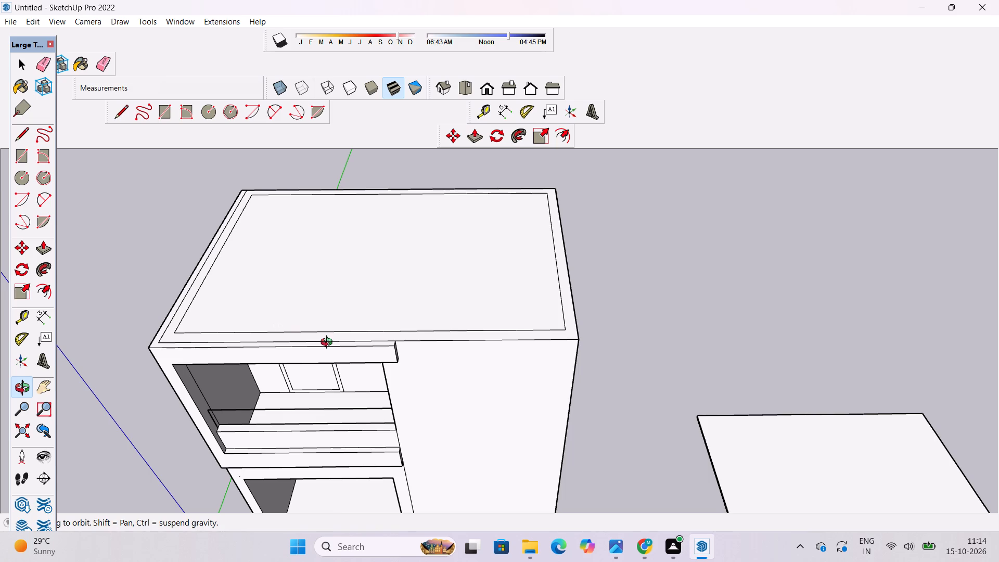
scroll(329, 343, "up", 4)
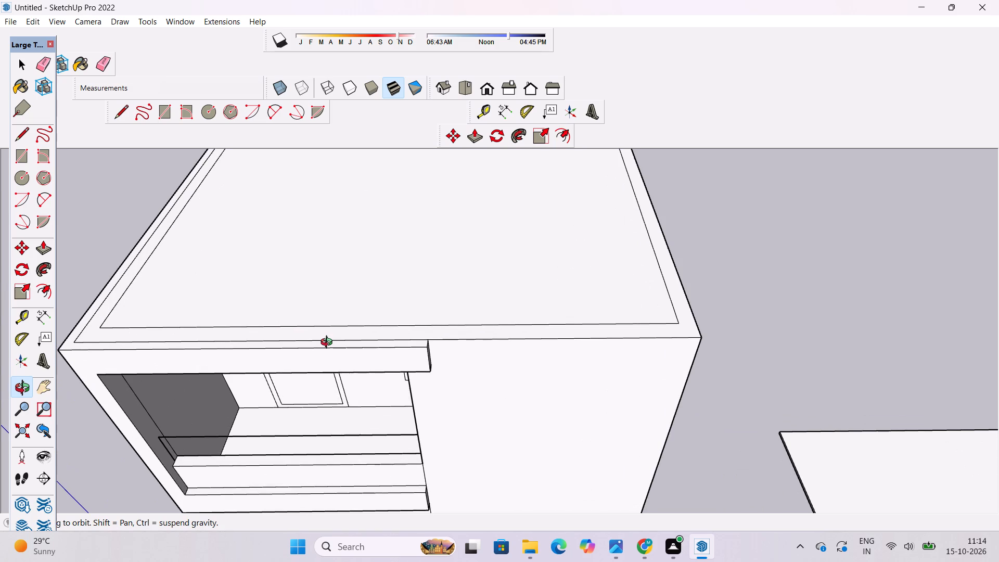
scroll(329, 343, "down", 2)
left_click_drag(327, 351, 331, 337)
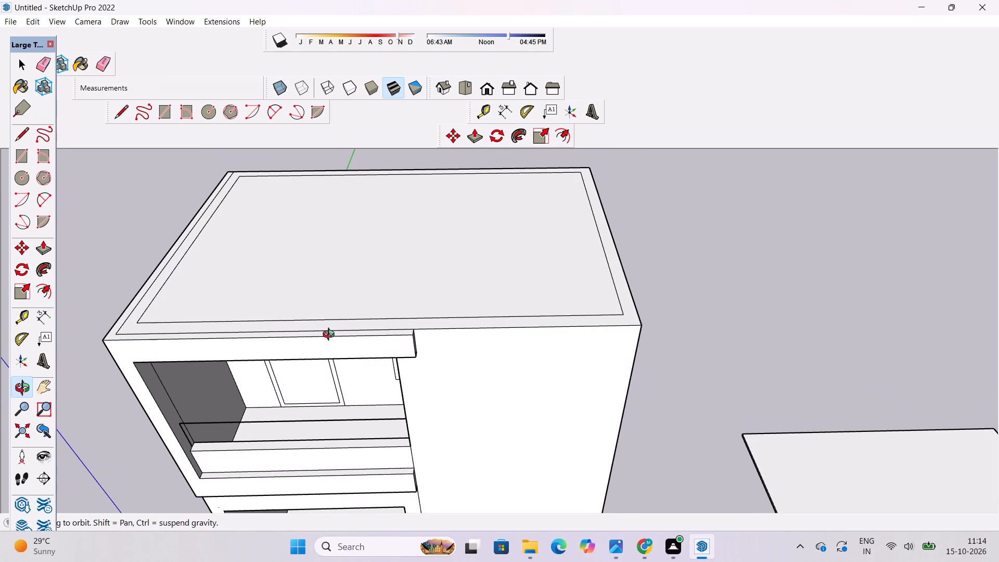
left_click_drag(331, 335, 335, 356, "shift")
scroll(356, 342, "up", 3)
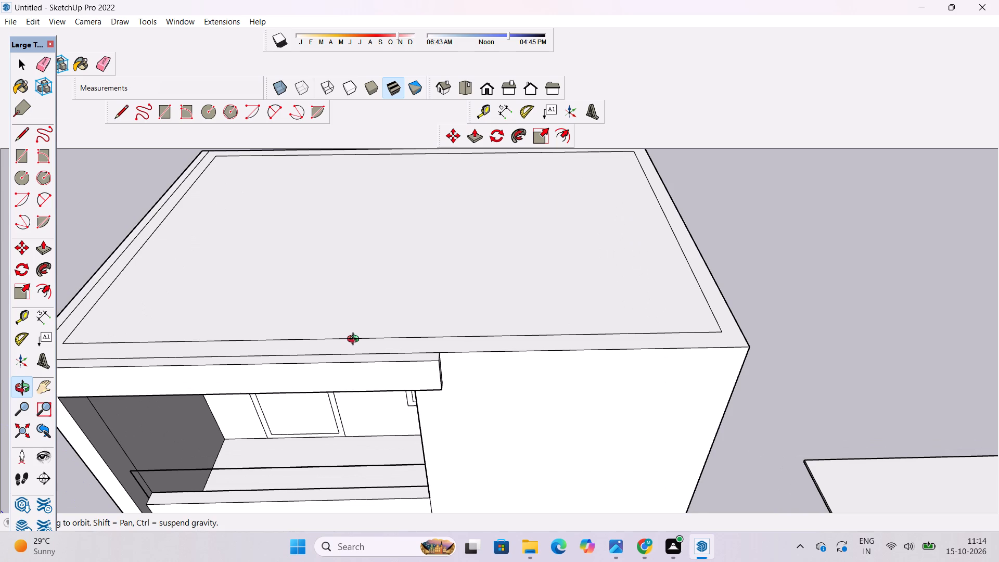
scroll(353, 338, "down", 4)
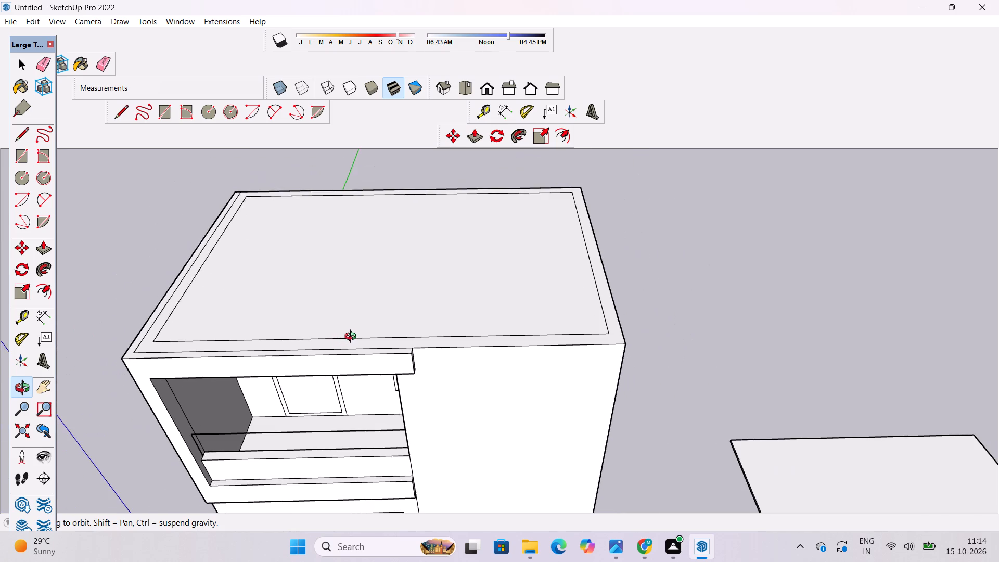
left_click_drag(356, 341, 364, 362)
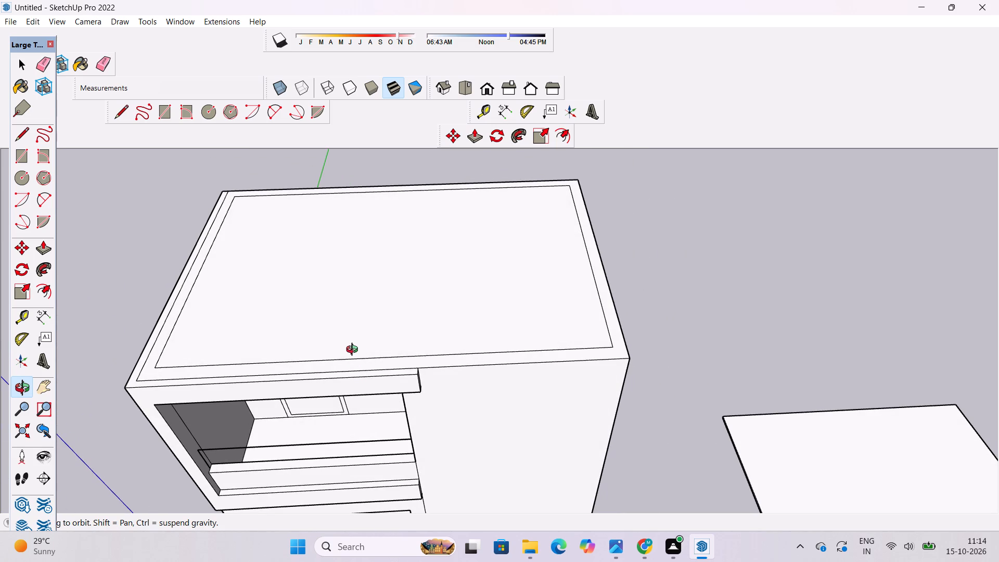
scroll(354, 351, "down", 6)
left_click_drag(312, 367, 451, 387)
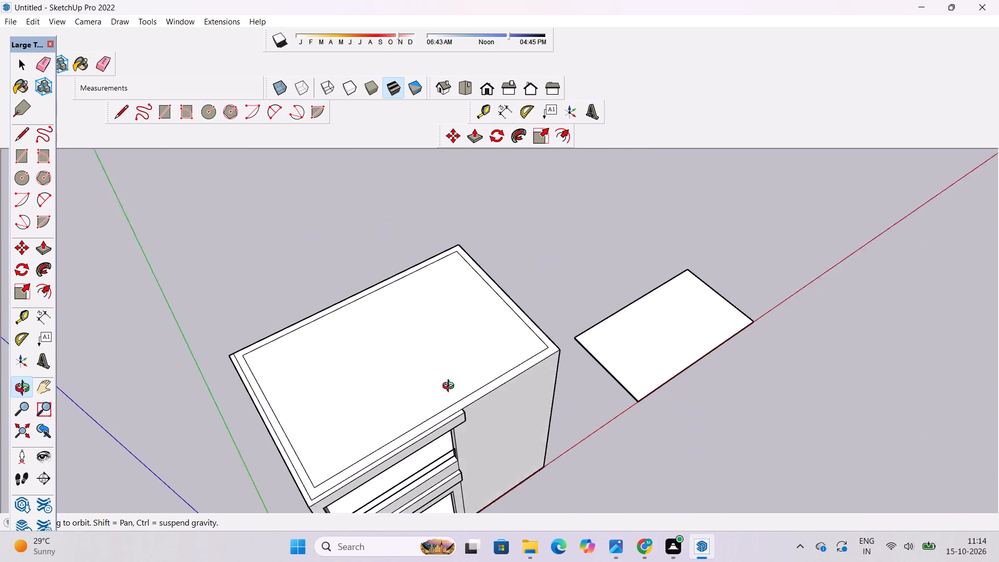
left_click_drag(451, 387, 457, 379)
left_click_drag(411, 436, 400, 389, "shift")
left_click_drag(401, 389, 424, 409)
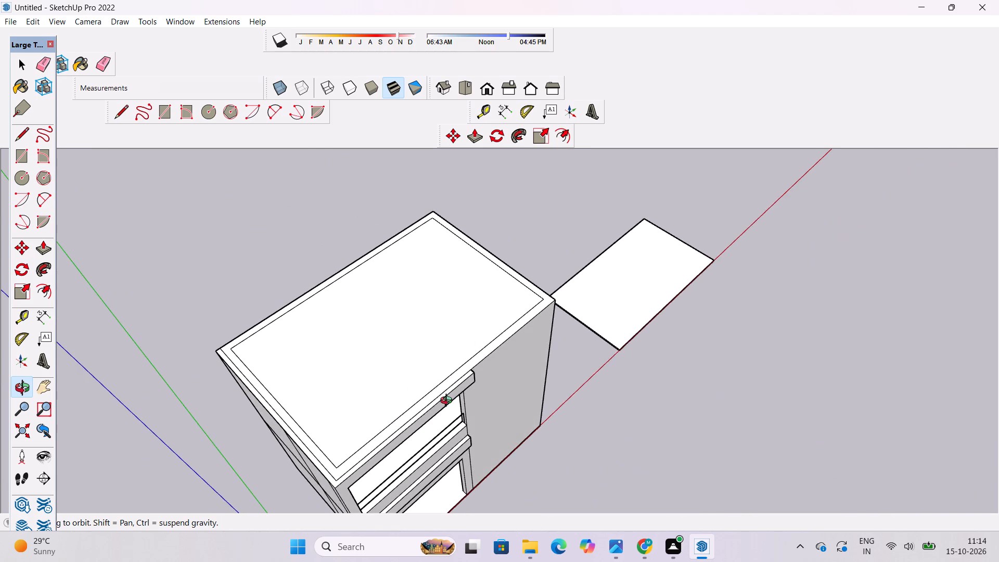
scroll(478, 380, "up", 2)
left_click_drag(474, 376, 476, 395, "shift")
left_click_drag(468, 400, 416, 395)
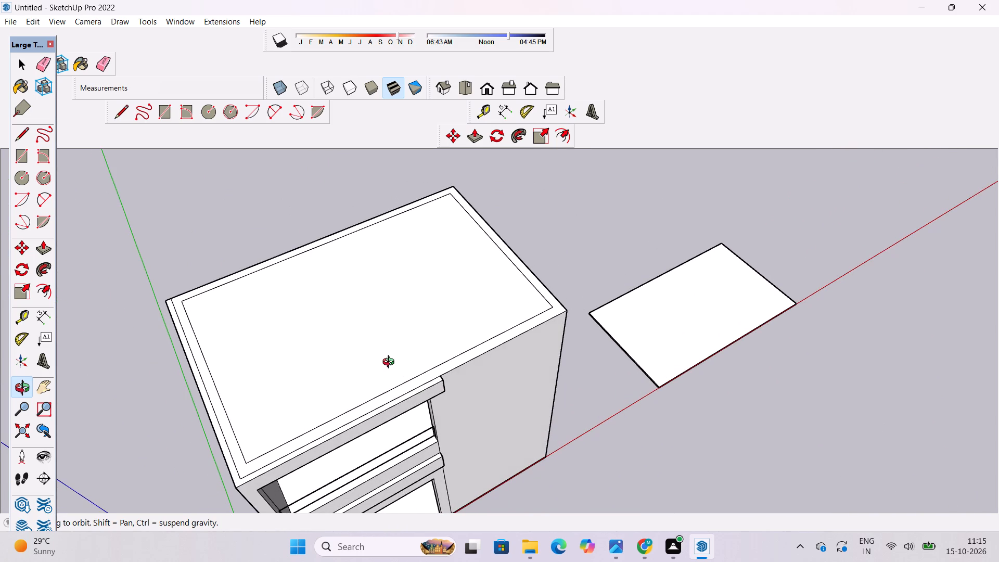
scroll(391, 363, "up", 8)
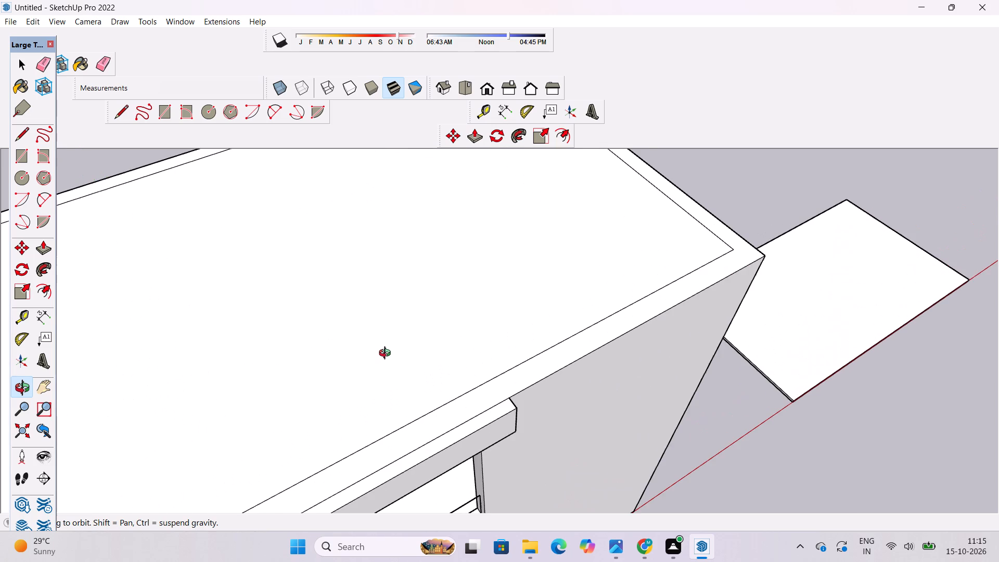
scroll(388, 359, "down", 4)
left_click_drag(432, 367, 372, 373)
left_click_drag(369, 373, 393, 317, "shift")
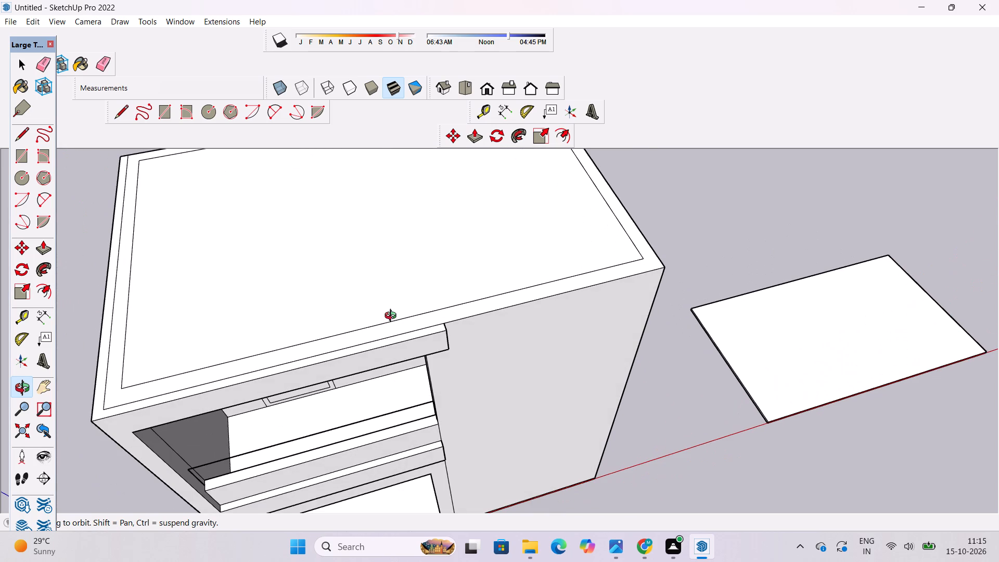
scroll(394, 322, "up", 3)
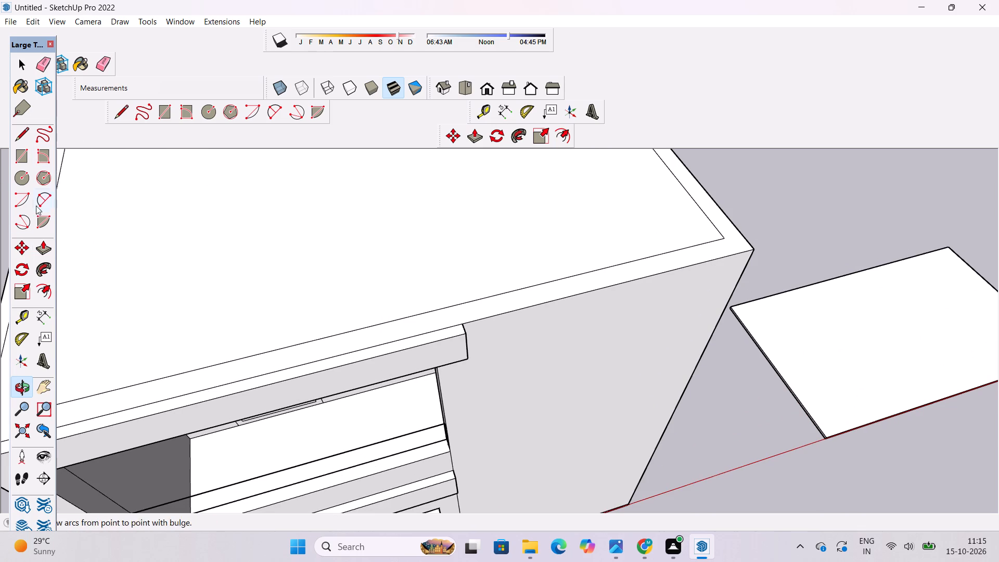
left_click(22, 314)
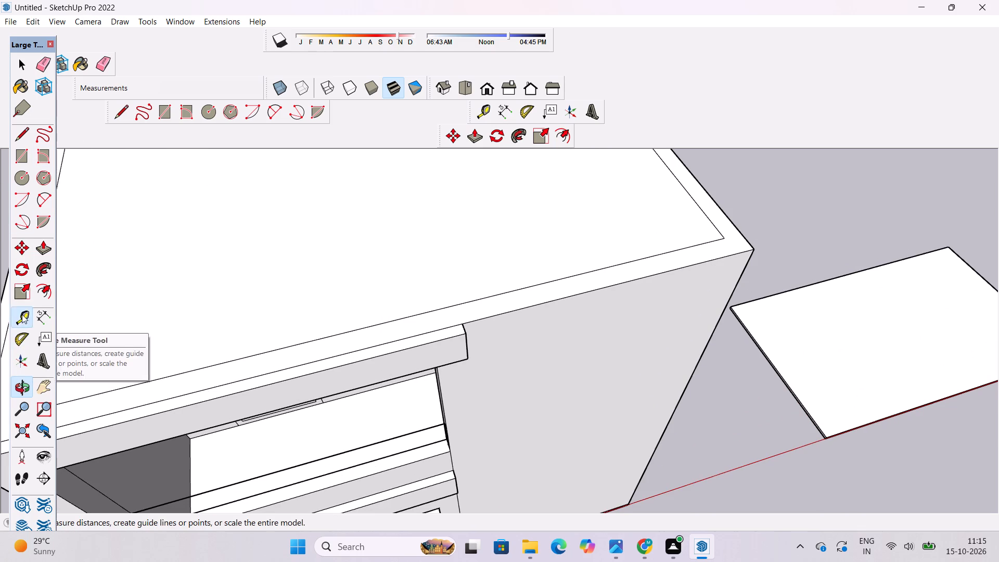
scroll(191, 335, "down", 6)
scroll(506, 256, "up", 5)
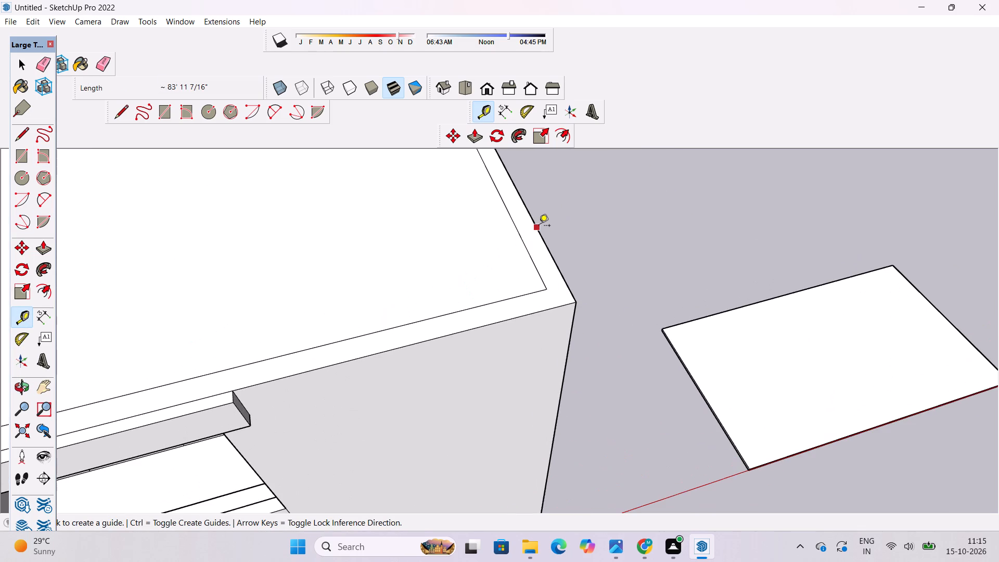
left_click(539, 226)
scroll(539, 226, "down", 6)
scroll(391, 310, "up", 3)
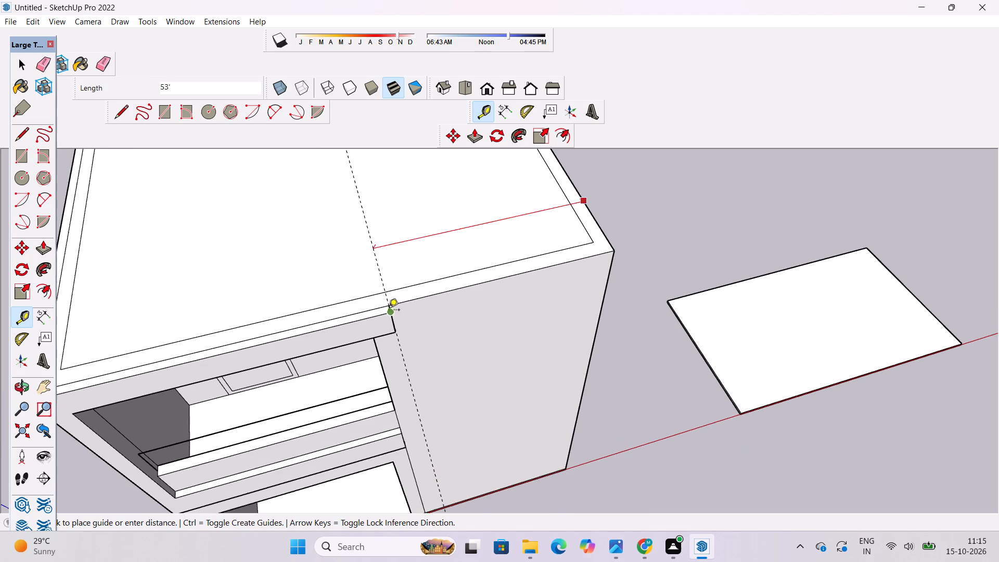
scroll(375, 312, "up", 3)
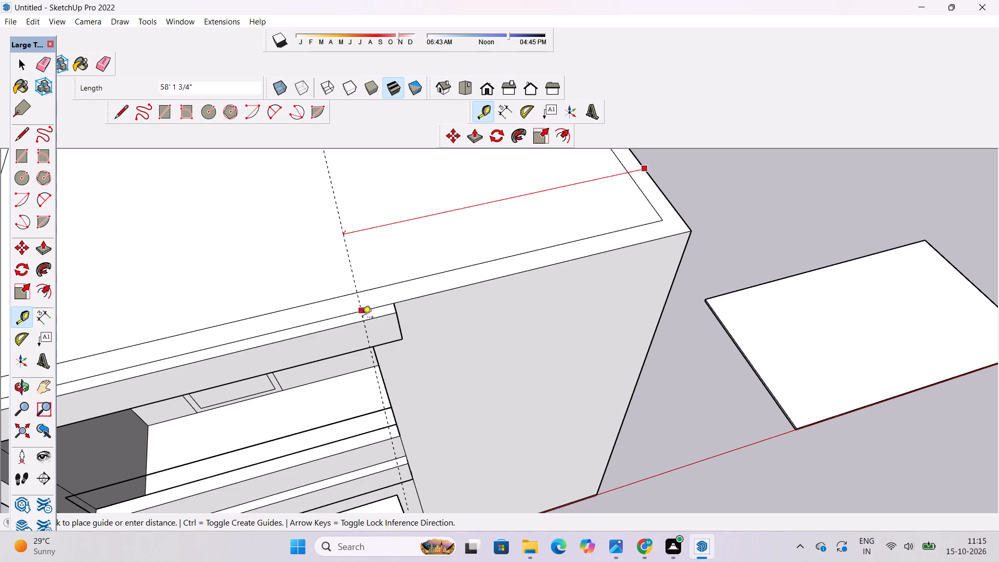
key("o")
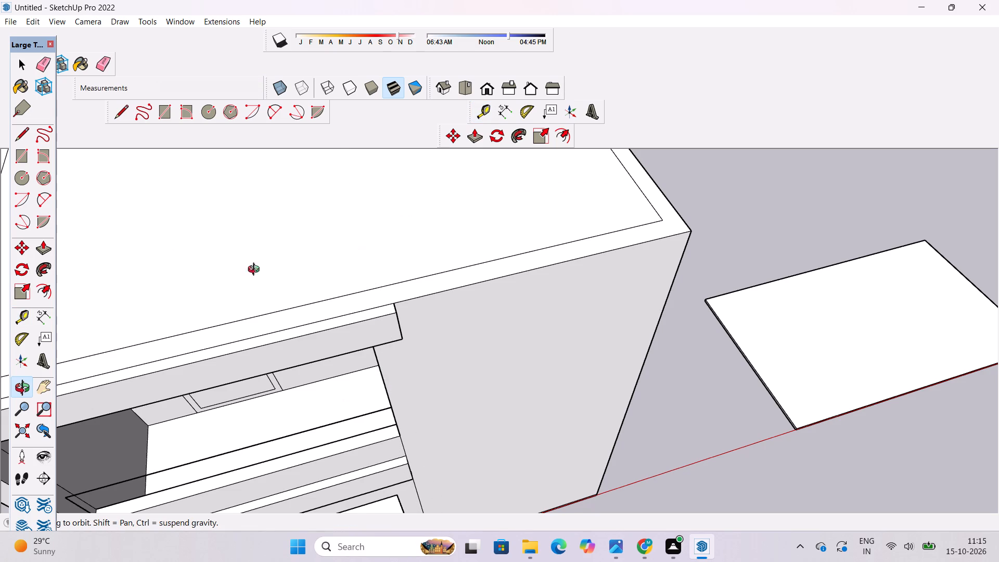
Inspect the house front, balcony and side wall from several angles.
scroll(281, 275, "down", 6)
left_click_drag(253, 350, 292, 238)
left_click_drag(296, 245, 478, 207, "shift")
left_click_drag(511, 277, 463, 258)
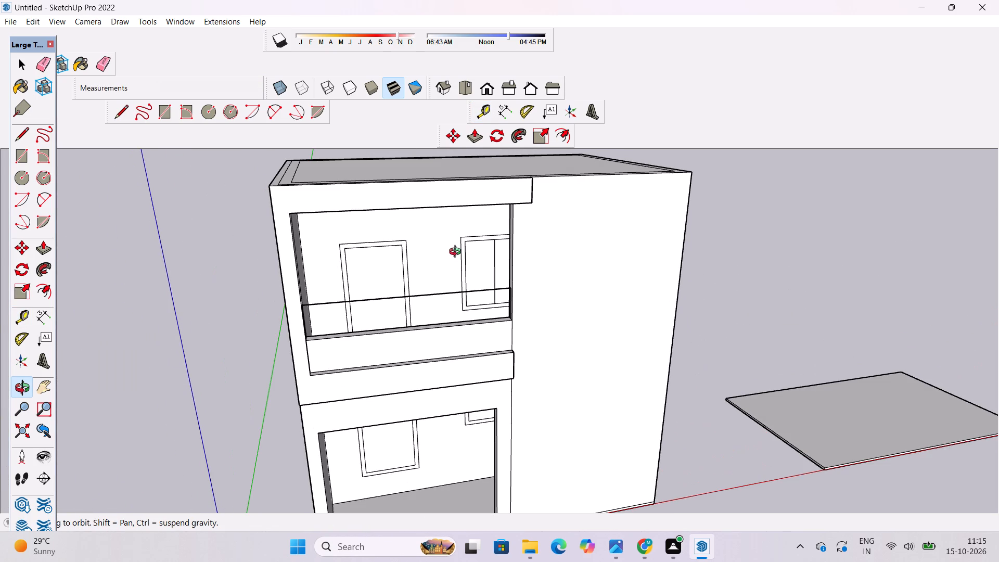
scroll(429, 238, "down", 4)
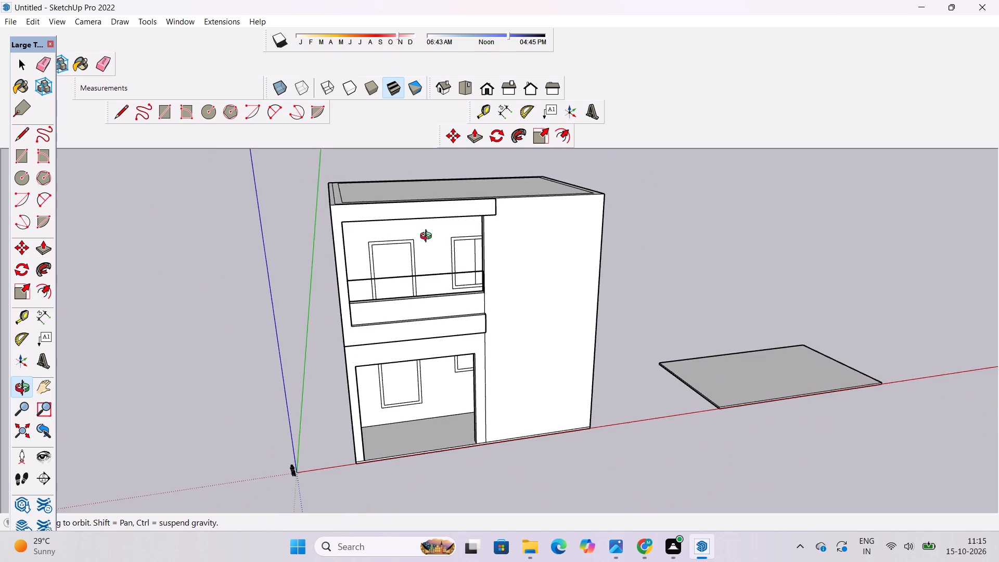
left_click_drag(430, 240, 434, 329)
scroll(444, 327, "up", 5)
left_click_drag(446, 316, 449, 365, "shift")
left_click_drag(446, 364, 426, 249, "shift")
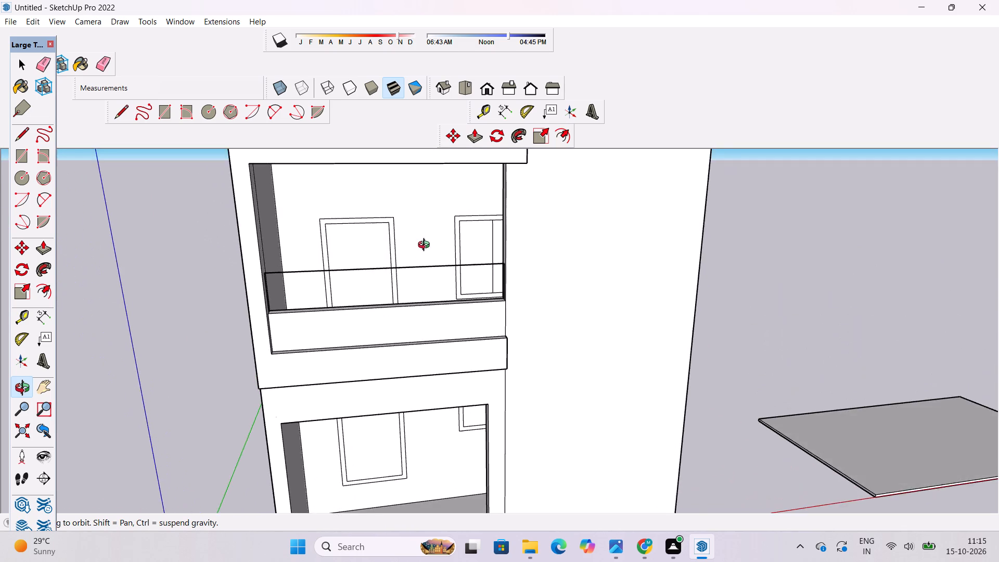
scroll(426, 246, "down", 5)
left_click_drag(466, 283, 700, 275)
left_click_drag(700, 275, 462, 386)
left_click_drag(436, 380, 582, 303)
scroll(454, 365, "up", 5)
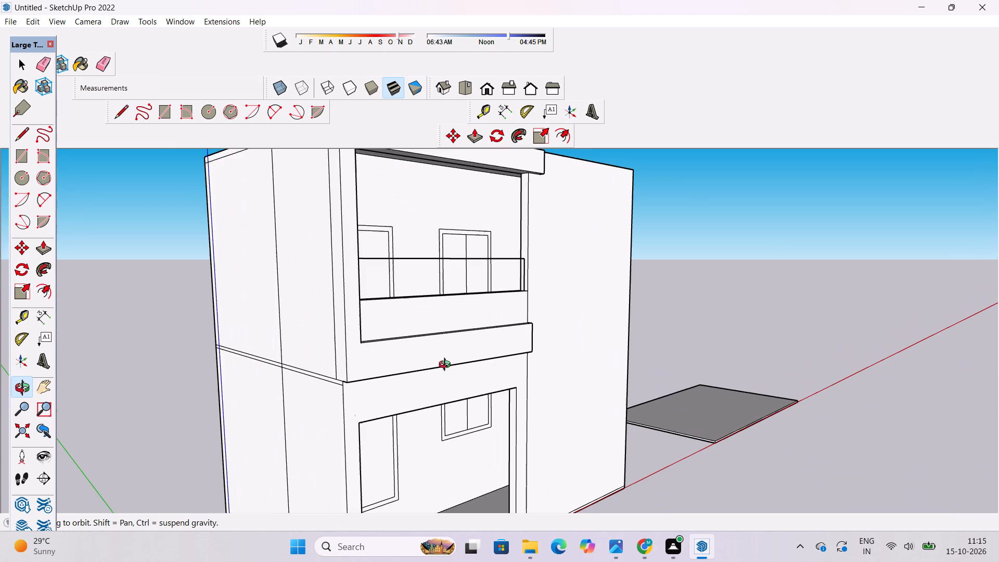
scroll(195, 323, "down", 6)
Erase the pair of vertical lines running down the middle of the left side wall on both storeys.
left_click_drag(217, 343, 389, 412, "shift")
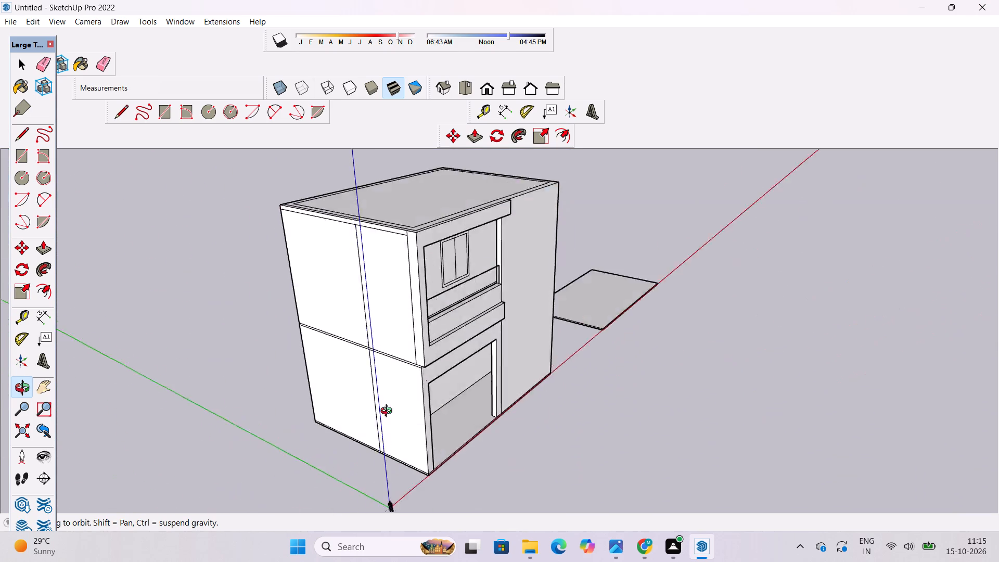
left_click_drag(389, 412, 436, 382, "shift")
key("e")
left_click_drag(395, 409, 377, 413)
left_click_drag(386, 313, 380, 339)
left_click(387, 386)
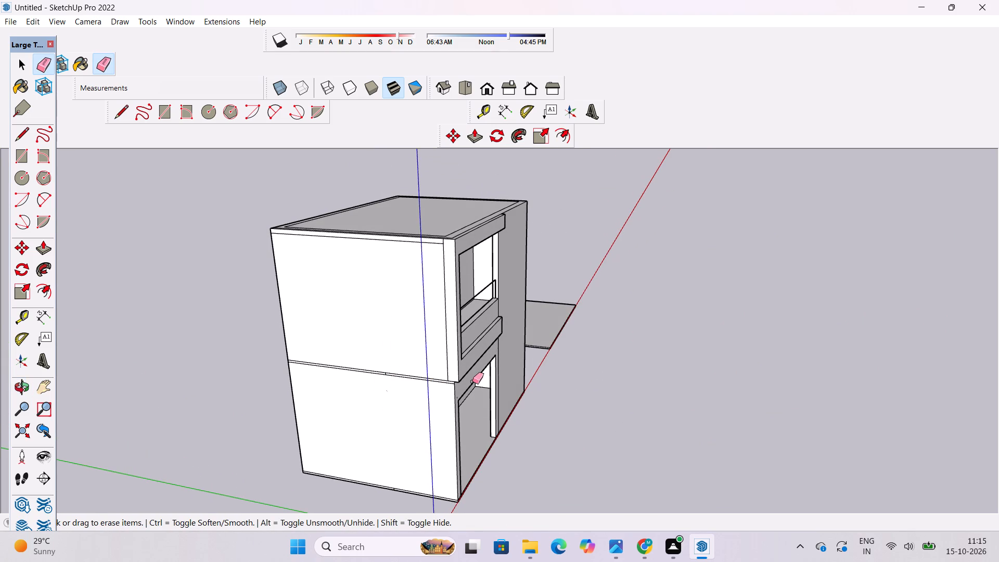
Examine the roof border, front beam and upper-storey opening from several angles.
key("o")
left_click_drag(543, 384, 506, 425)
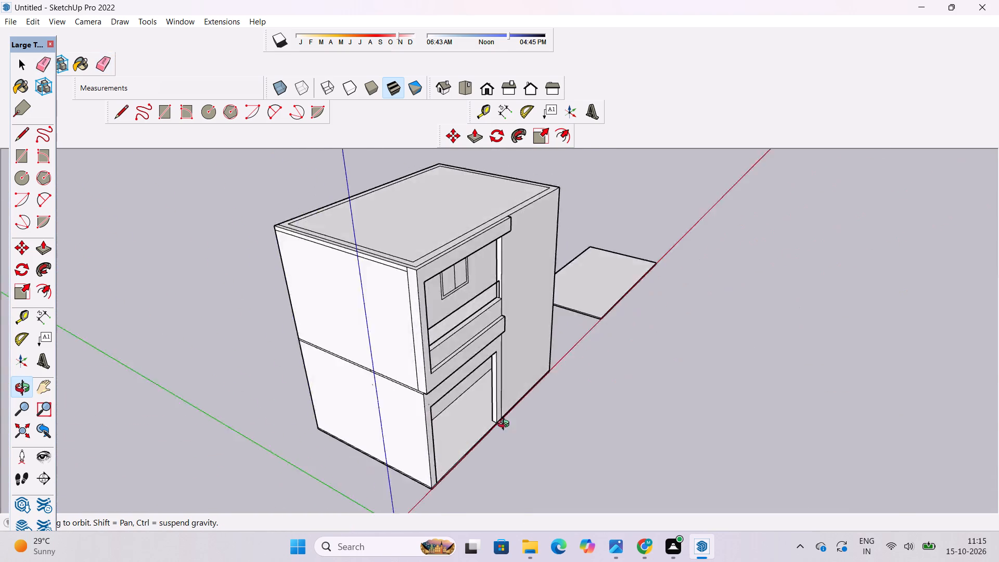
left_click_drag(506, 425, 647, 404)
left_click_drag(649, 384, 462, 389)
scroll(492, 261, "up", 5)
left_click_drag(493, 261, 475, 305, "shift")
left_click_drag(471, 319, 468, 324)
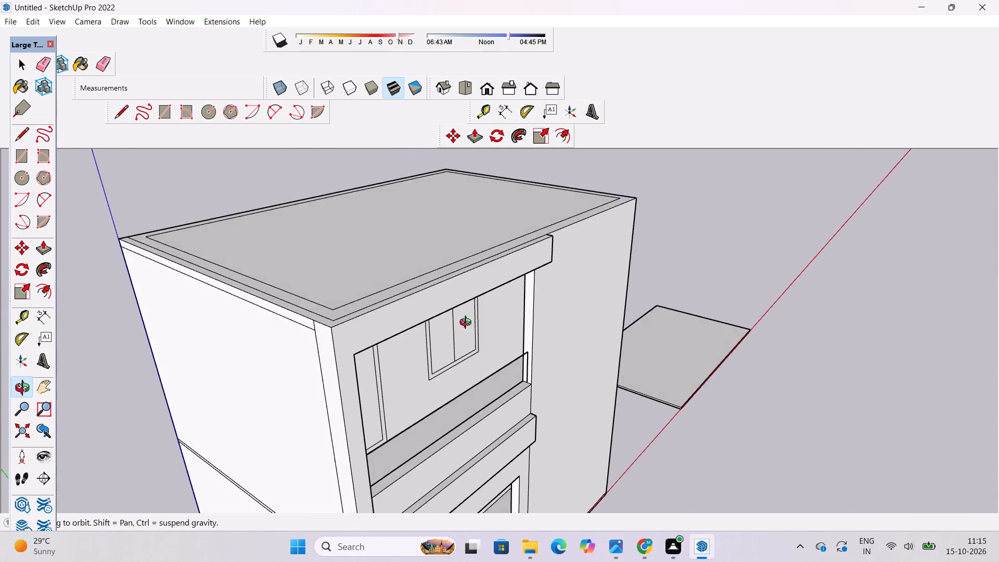
left_click_drag(468, 324, 405, 357)
left_click_drag(468, 260, 471, 299, "shift")
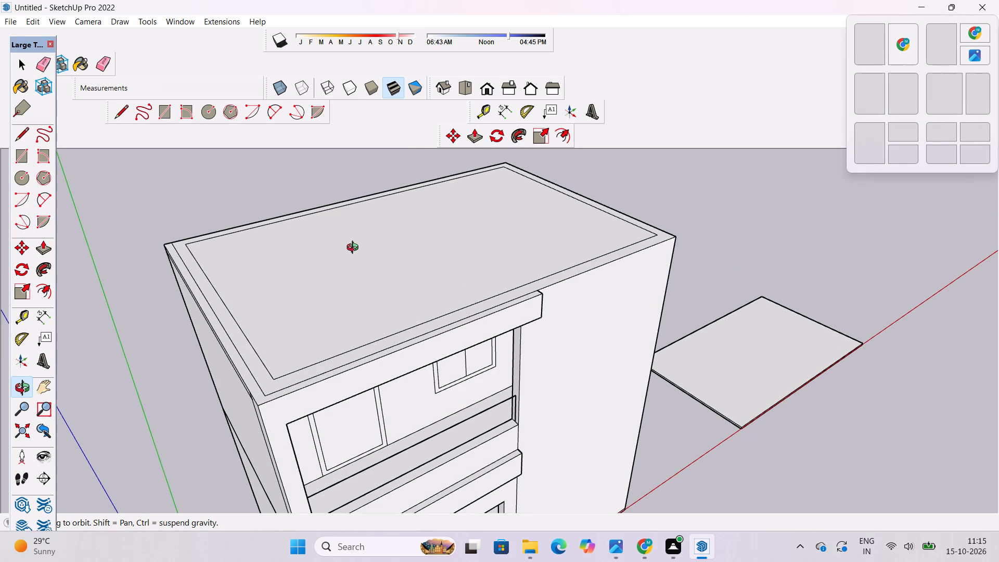
scroll(355, 251, "down", 6)
left_click_drag(355, 268, 355, 295)
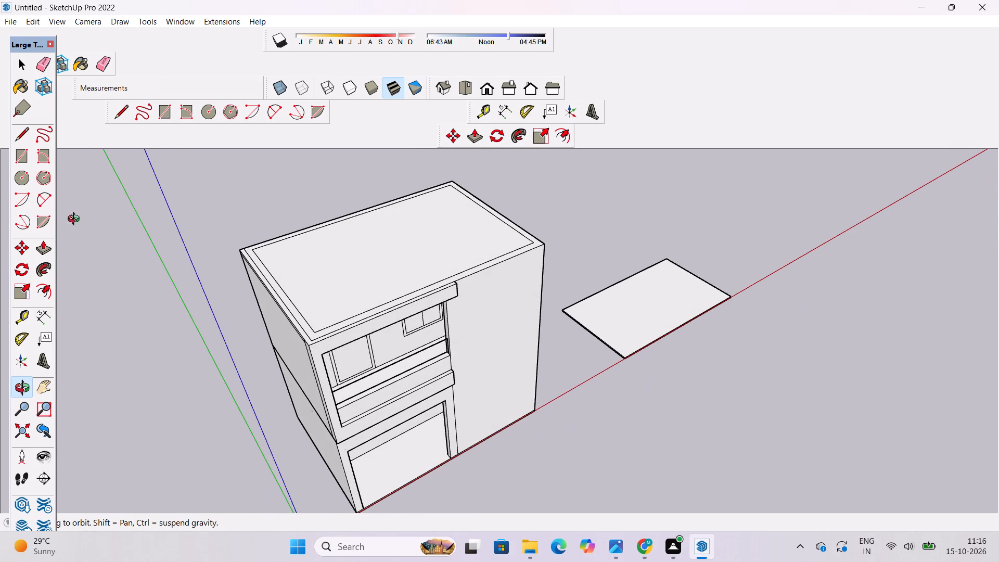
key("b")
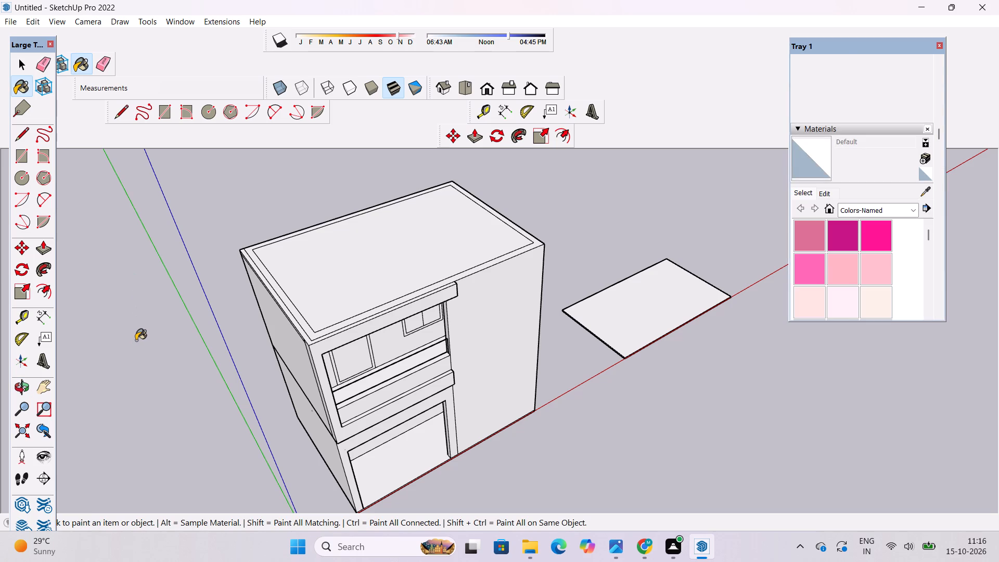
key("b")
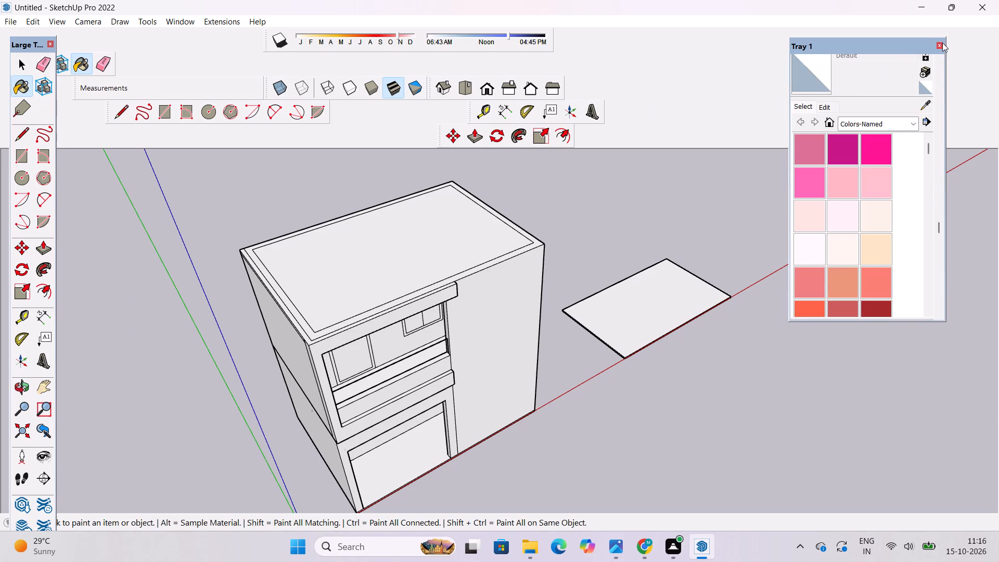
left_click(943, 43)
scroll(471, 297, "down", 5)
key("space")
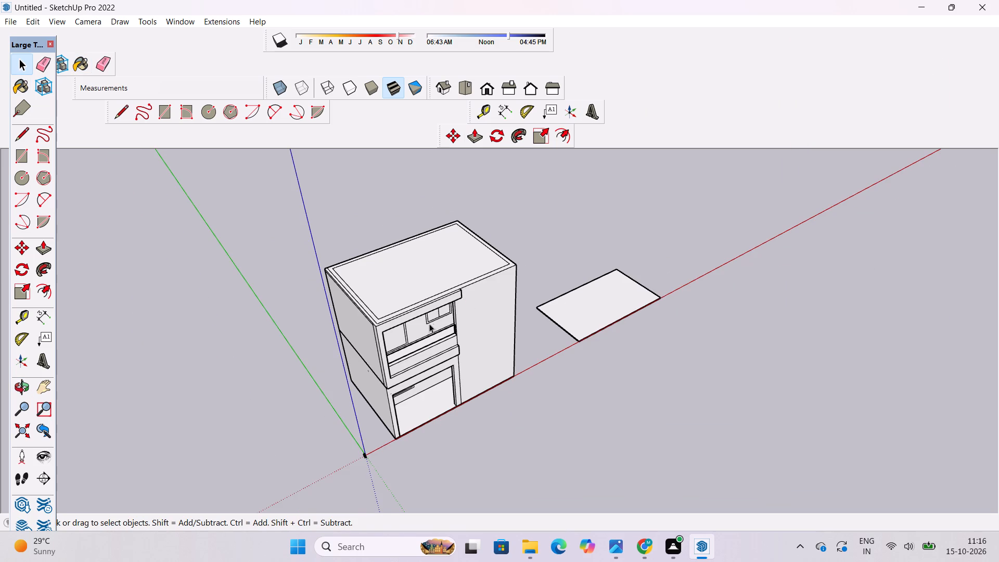
Inspect the house front, balcony railing and both storeys' openings from above, below and the front.
scroll(429, 316, "up", 5)
key("o")
left_click_drag(440, 378, 315, 349)
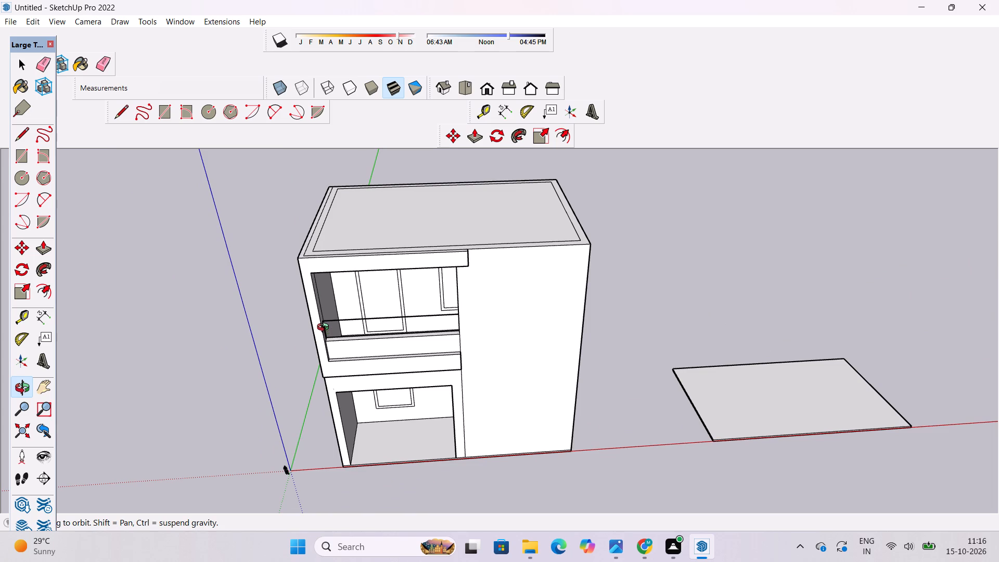
left_click_drag(299, 299, 327, 416)
scroll(428, 301, "up", 2)
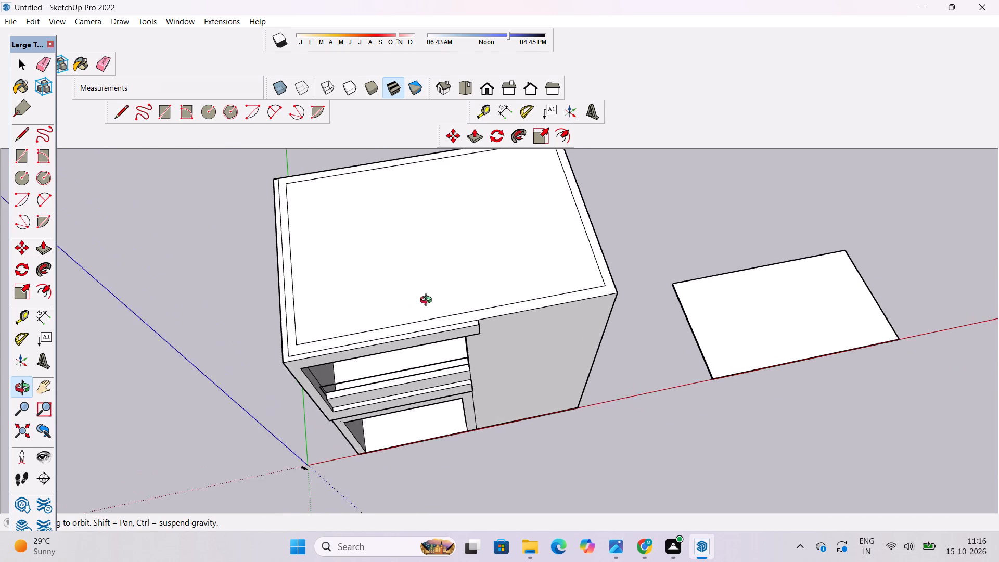
scroll(428, 301, "up", 3)
left_click_drag(437, 337, 423, 360, "shift")
left_click_drag(422, 360, 410, 240)
left_click_drag(436, 363, 410, 304)
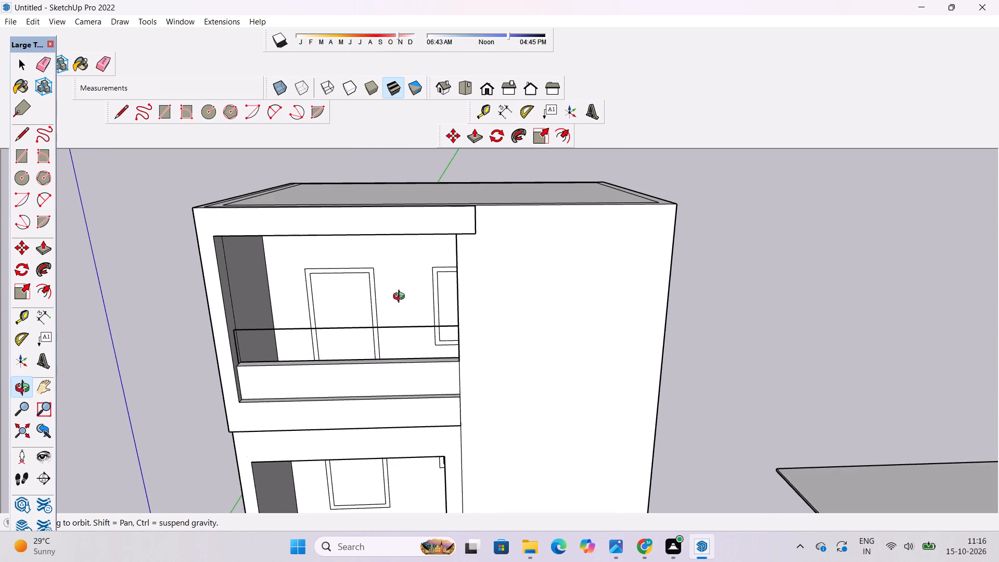
scroll(400, 298, "down", 6)
left_click_drag(433, 348, 379, 351, "shift")
scroll(376, 360, "up", 5, "shift")
left_click_drag(370, 371, 349, 262, "shift")
left_click_drag(349, 266, 349, 368, "shift")
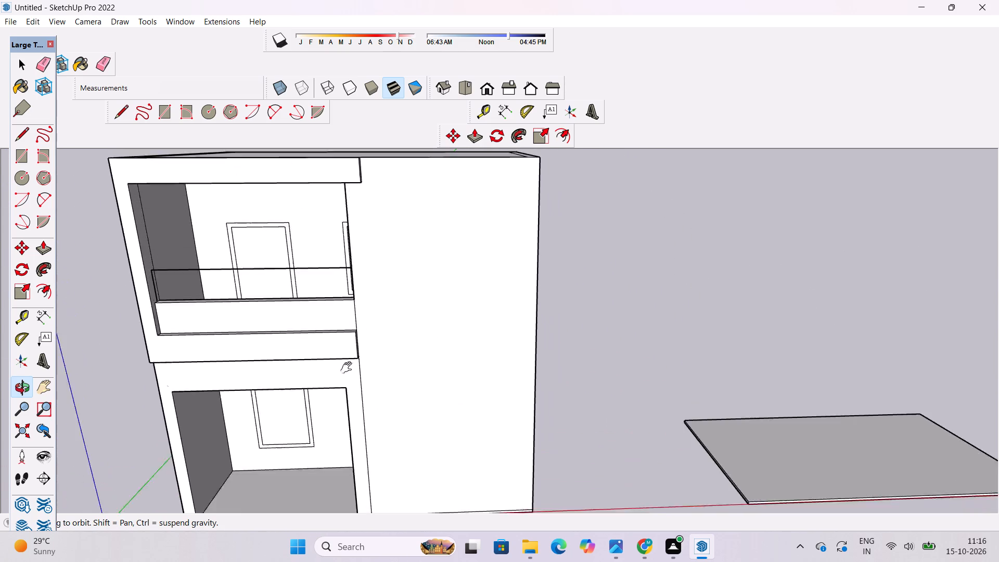
left_click_drag(349, 368, 401, 380, "shift")
left_click_drag(404, 365, 437, 278)
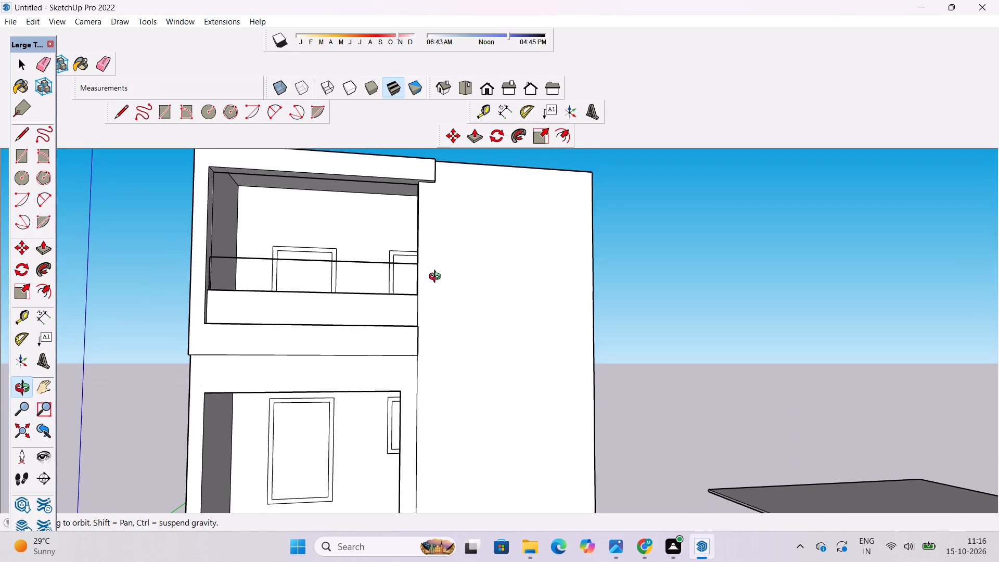
left_click_drag(437, 278, 436, 281)
scroll(433, 280, "down", 3)
left_click_drag(432, 284, 429, 424)
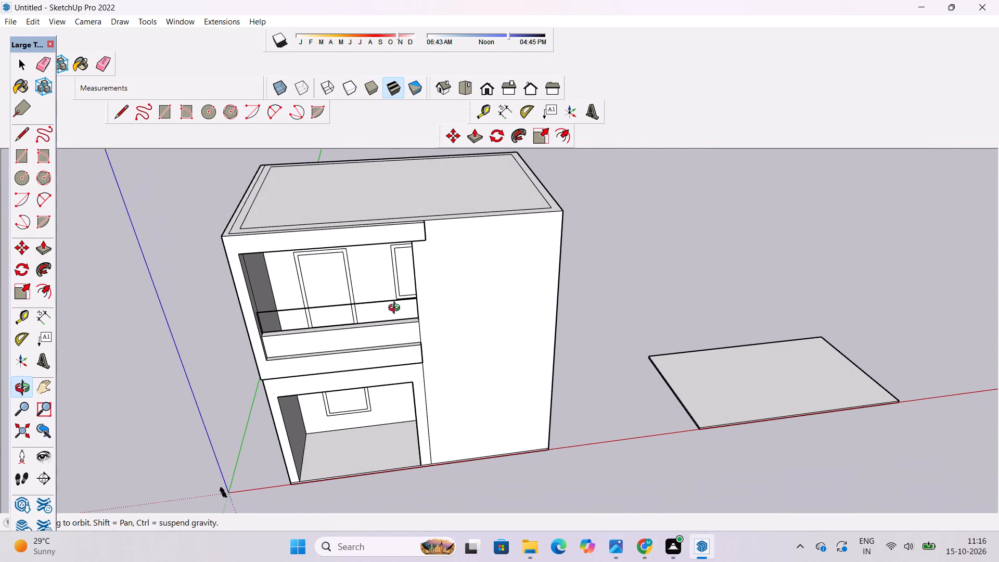
Erase the balcony railing's top line and the vertical line at its right end.
scroll(396, 309, "up", 5)
left_click_drag(394, 315, 504, 273, "shift")
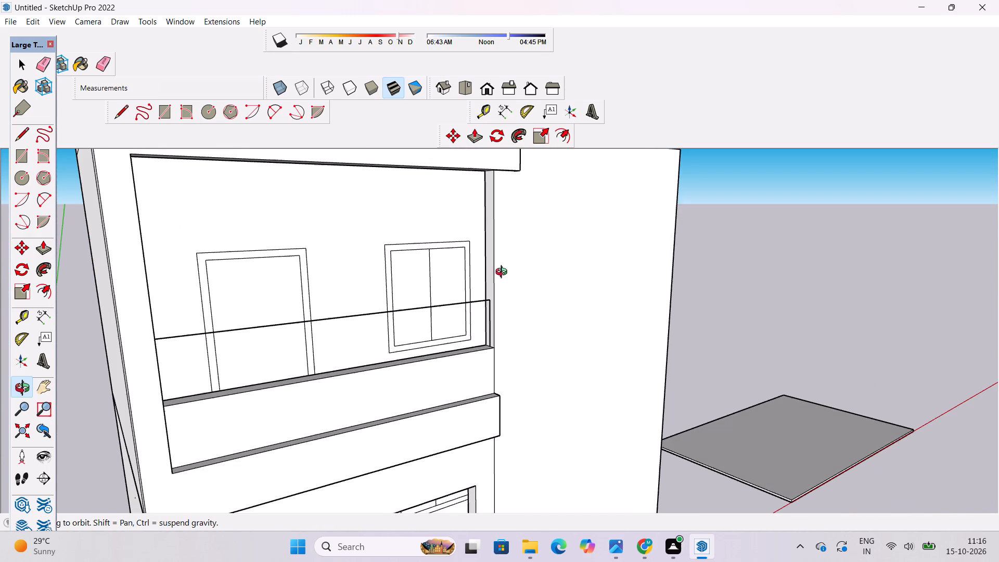
left_click(504, 273)
key("e")
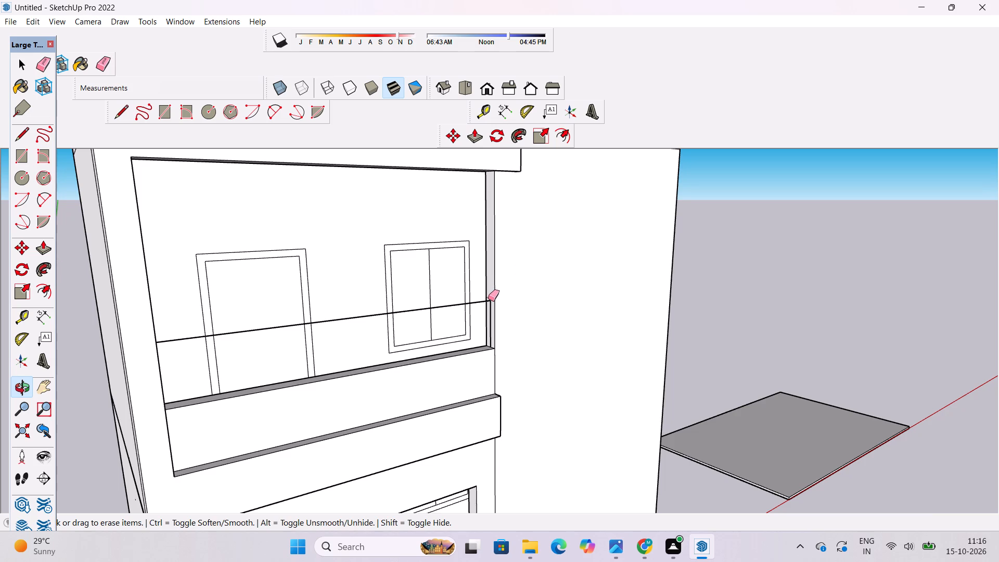
scroll(488, 314, "up", 9)
left_click(495, 282)
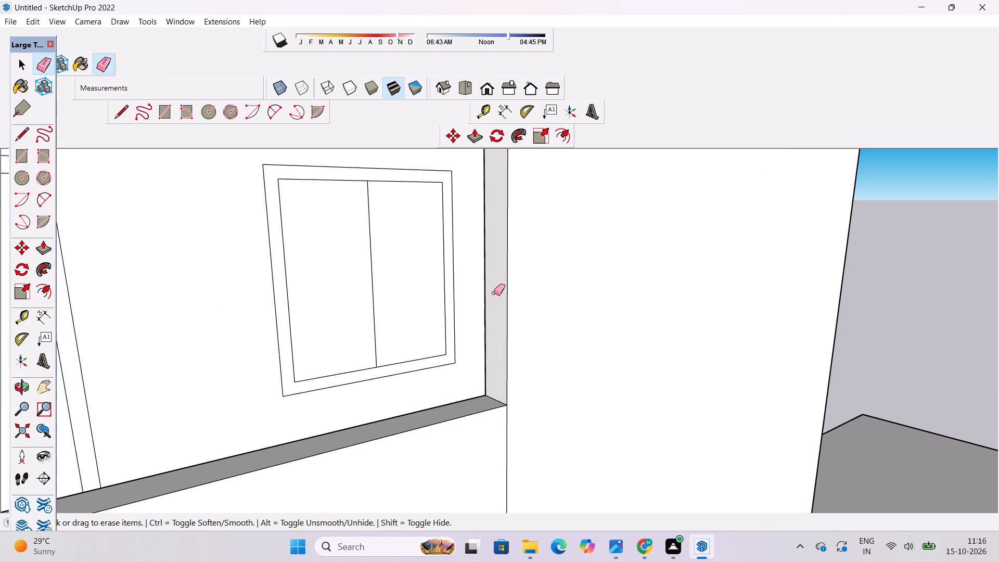
Push/Pull the balcony opening's right inner side face 5' inward, in line with the ground-floor opening's edge.
scroll(479, 302, "down", 8)
key("p")
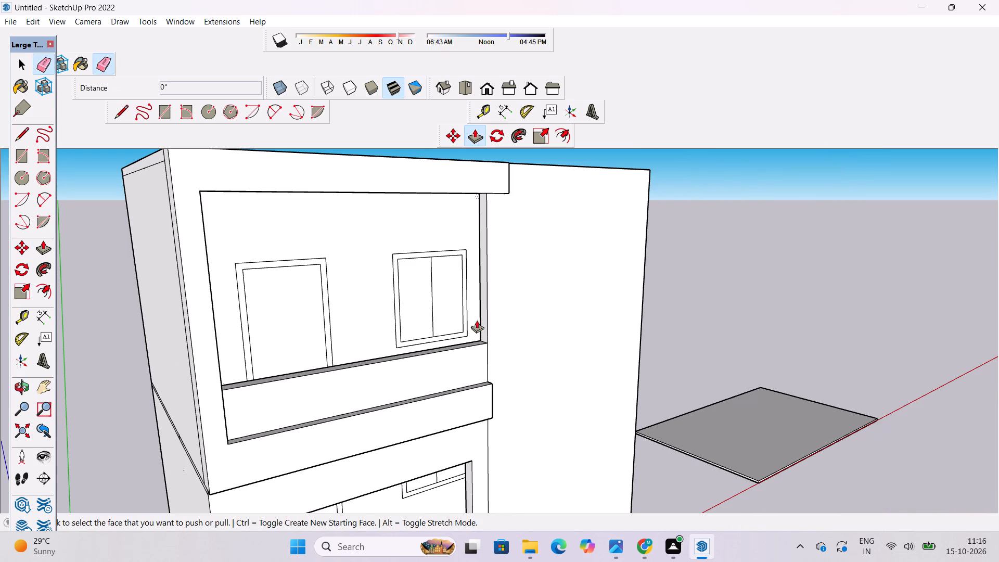
left_click(483, 301)
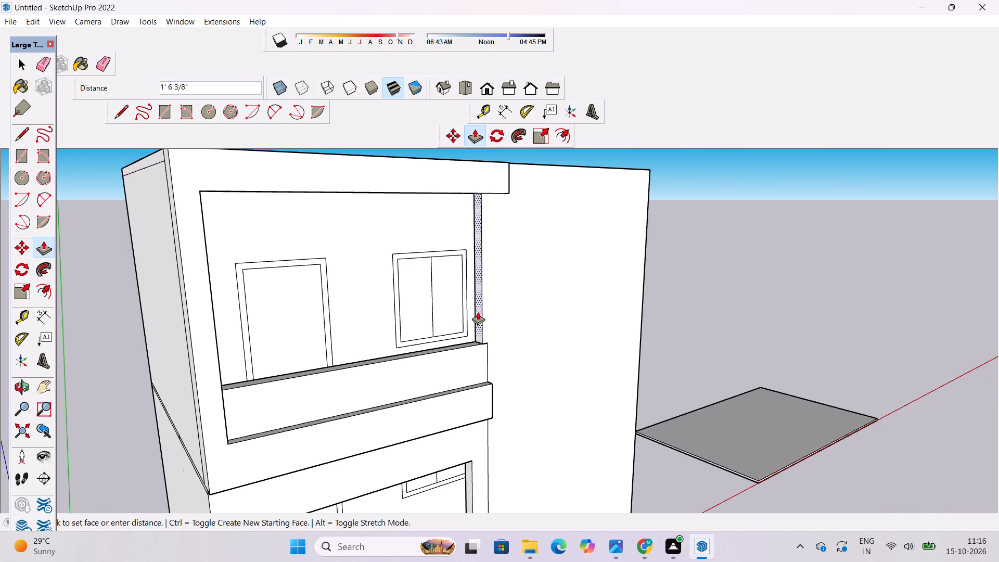
scroll(476, 319, "down", 4)
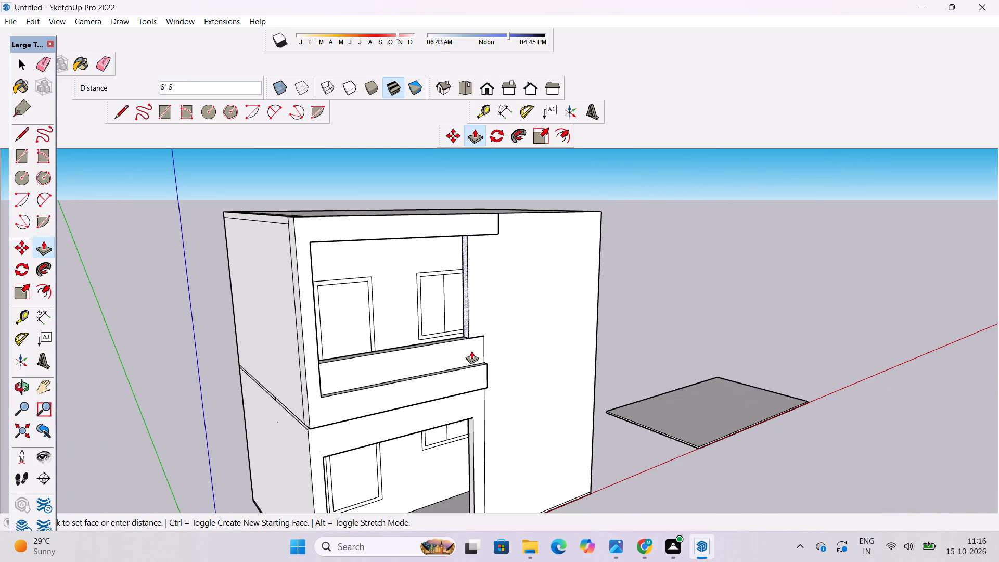
left_click(475, 428)
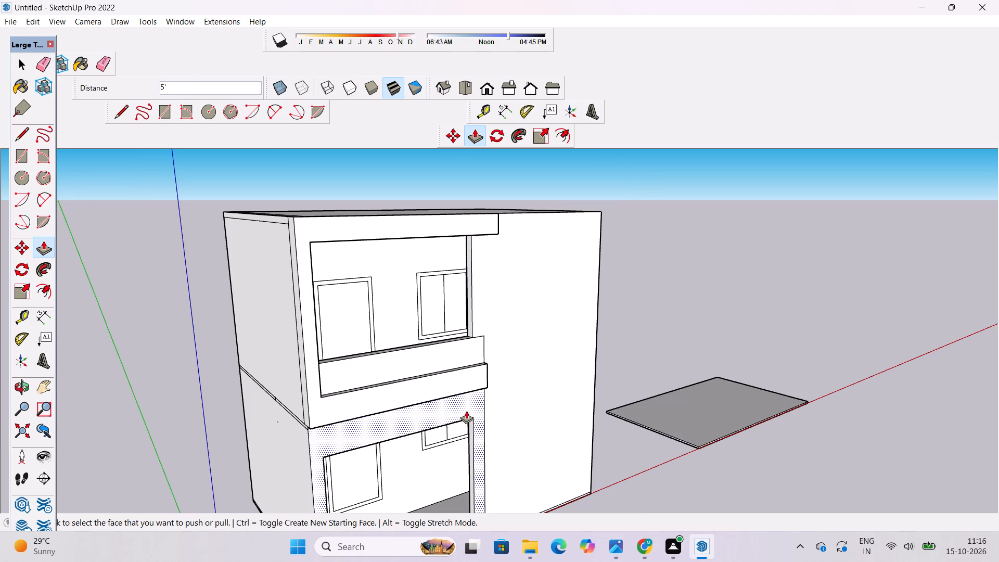
Examine the right end of the balcony parapet and the front wall around it.
key("o")
scroll(486, 340, "up", 5)
left_click_drag(505, 341, 406, 365)
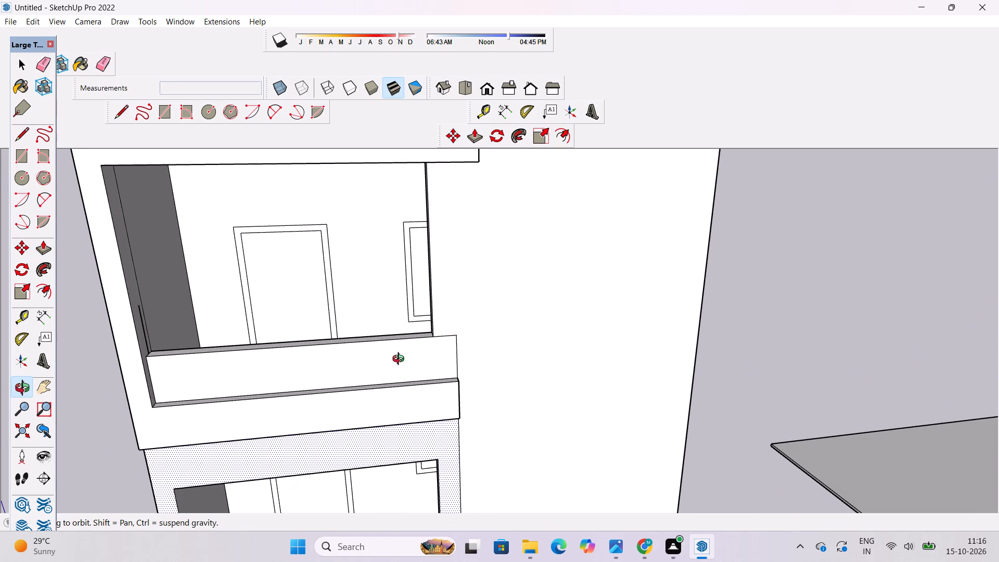
scroll(425, 349, "up", 7)
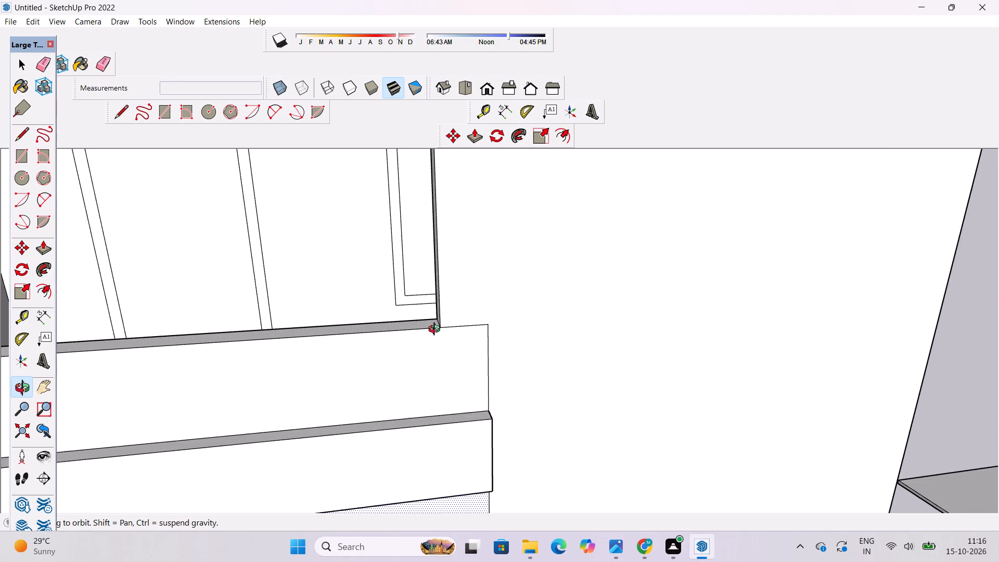
left_click_drag(477, 330, 469, 310)
scroll(470, 310, "down", 4)
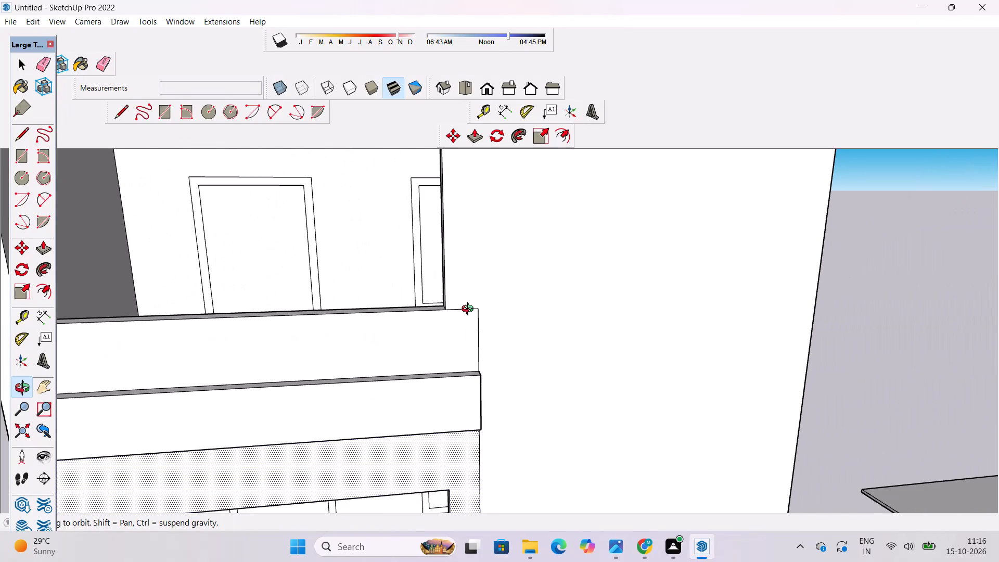
left_click_drag(470, 310, 469, 325)
left_click_drag(465, 329, 475, 310)
scroll(496, 315, "up", 3)
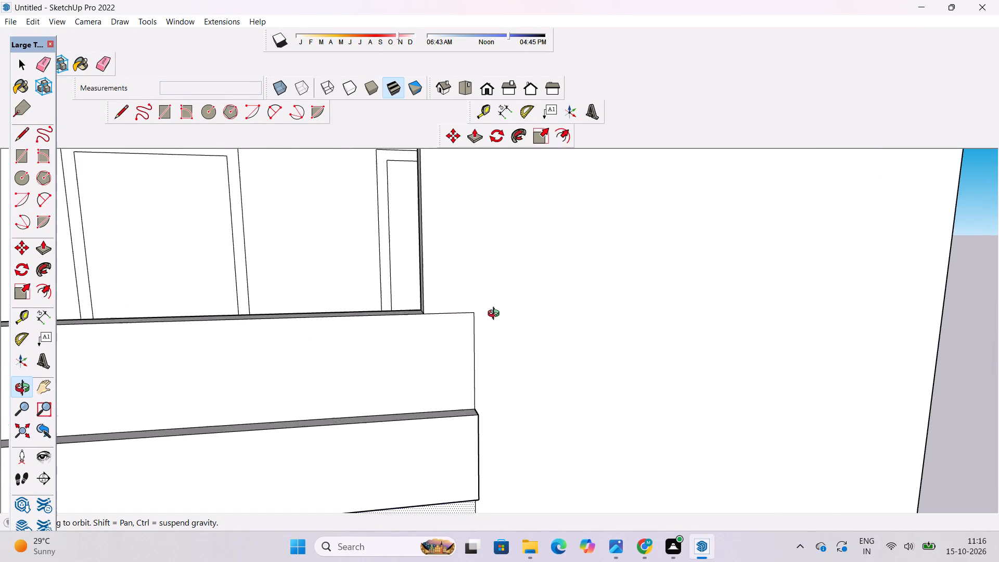
scroll(496, 315, "up", 1)
scroll(492, 306, "down", 6)
left_click_drag(489, 326, 415, 366, "shift")
scroll(414, 346, "down", 10)
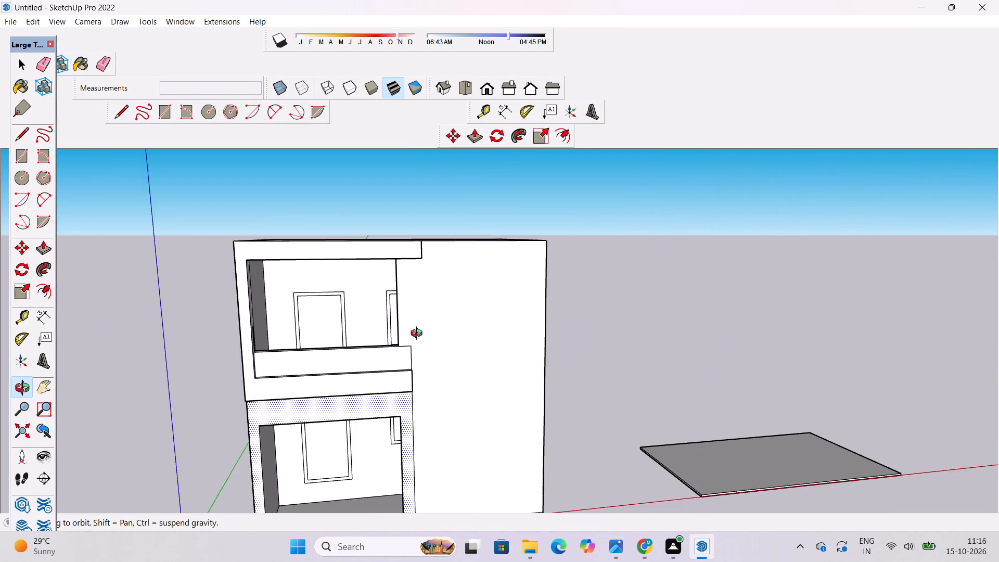
left_click_drag(424, 327, 360, 300)
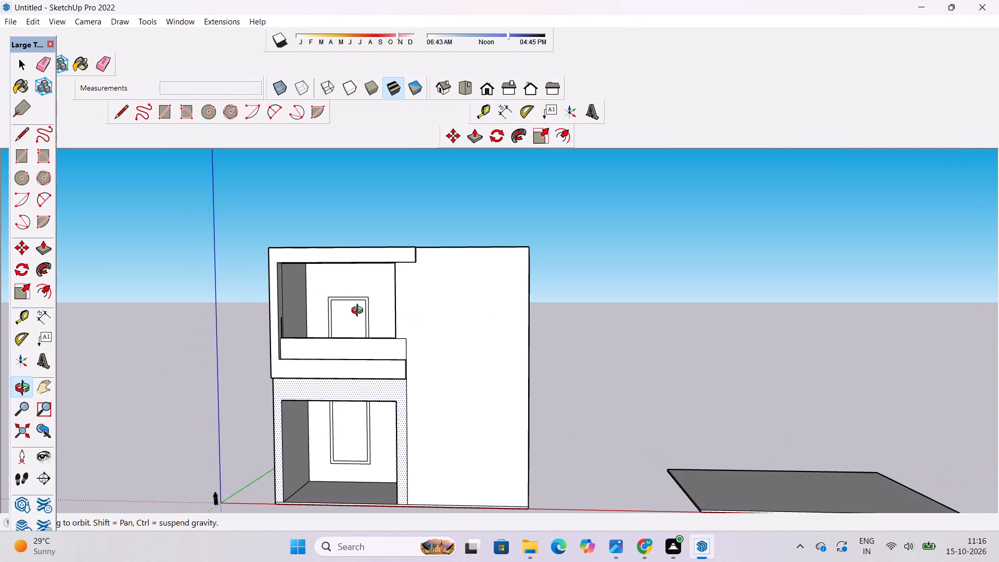
Redraw the balcony railing with a 56' top line from the left vertical edge to the right jamb and a vertical down to the parapet.
scroll(315, 356, "up", 4)
left_click_drag(301, 344, 361, 421)
scroll(262, 368, "up", 4)
left_click_drag(253, 376, 220, 429, "shift")
scroll(243, 415, "up", 4, "shift")
left_click_drag(244, 409, 235, 427, "shift")
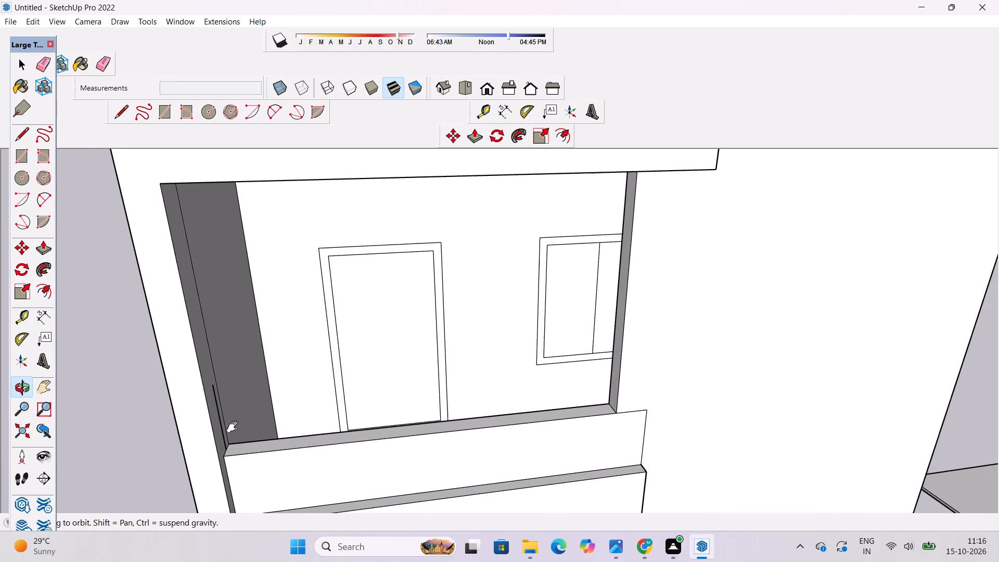
key("k")
type("kl")
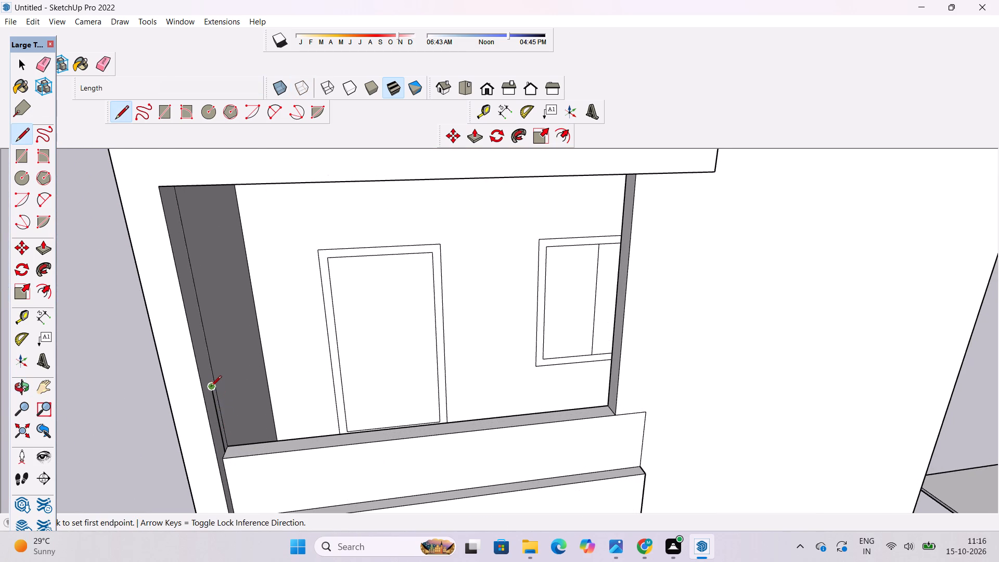
left_click(209, 386)
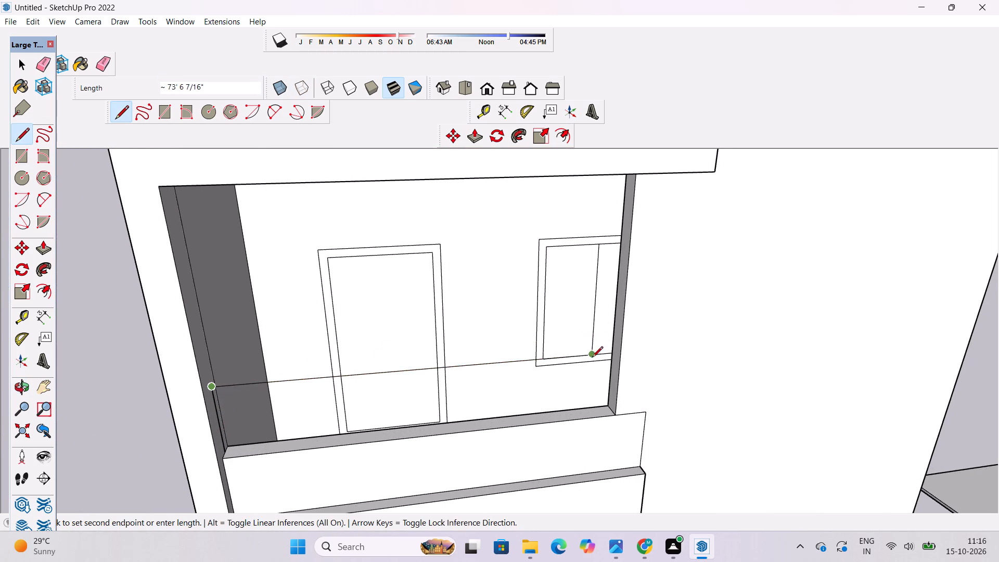
scroll(596, 365, "up", 4)
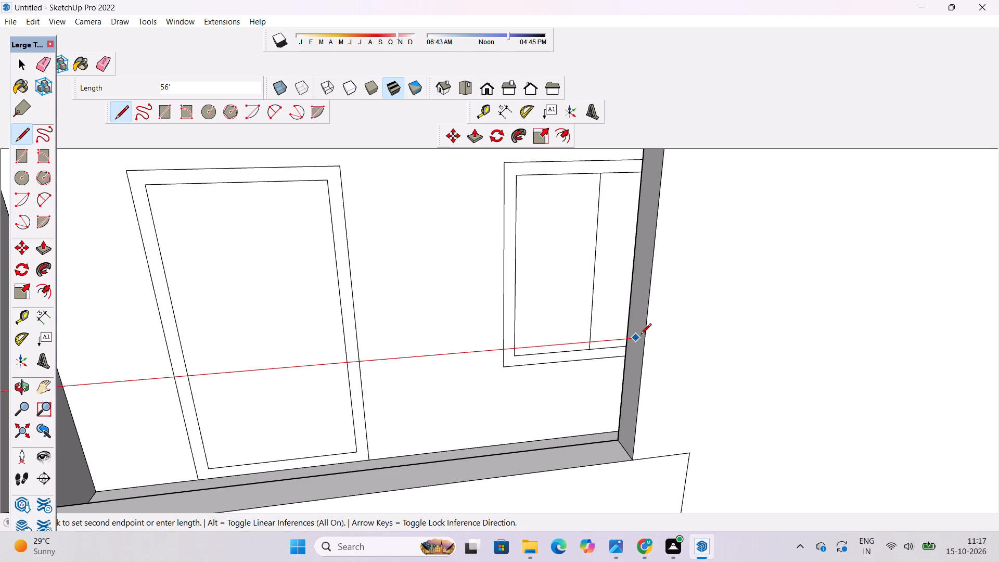
left_click(633, 340)
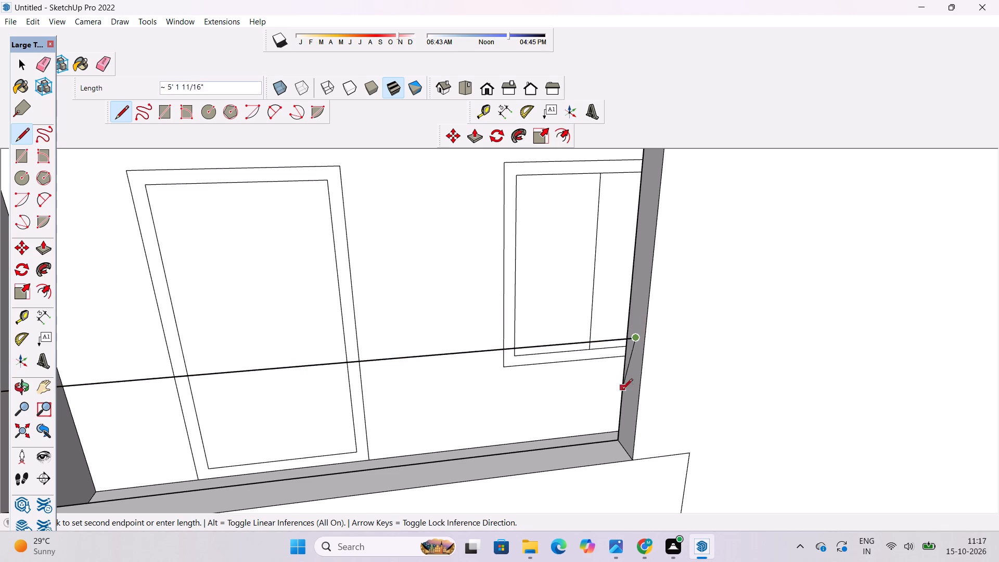
left_click(625, 450)
key("space")
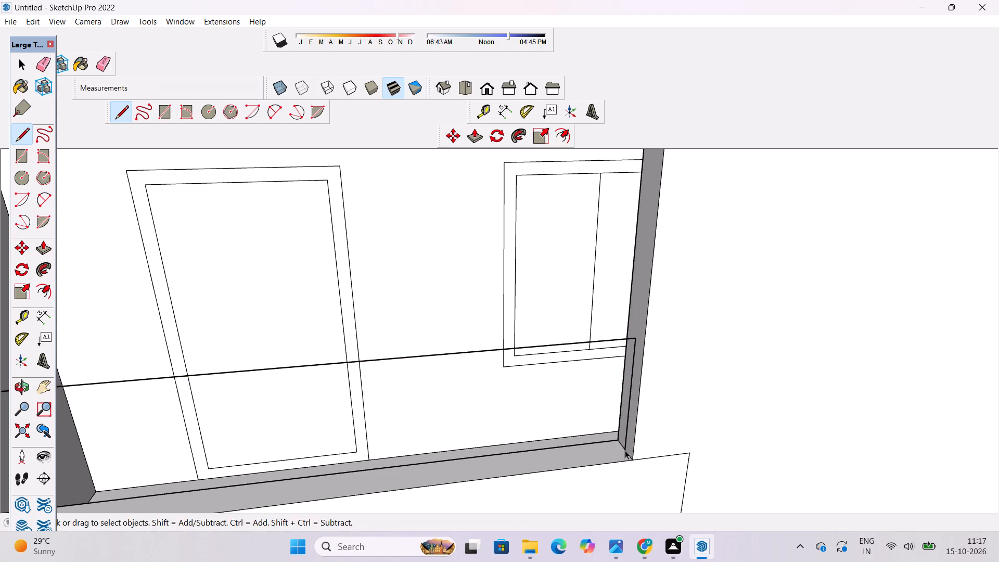
Inspect the balcony railing, roof and house front from several angles.
key("o")
scroll(574, 462, "down", 16)
left_click_drag(540, 404, 543, 427)
left_click_drag(543, 444, 537, 395, "shift")
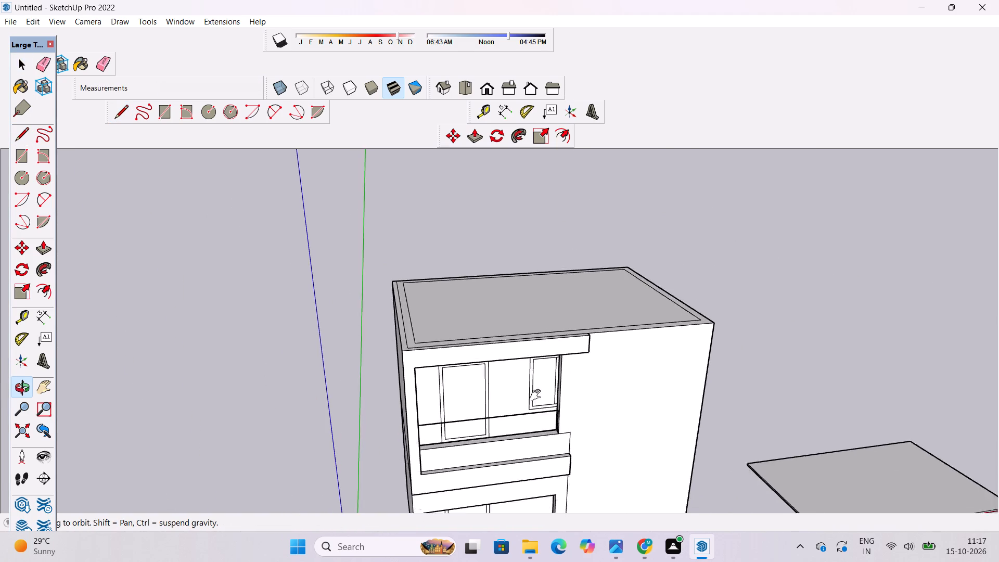
left_click_drag(537, 395, 526, 416, "shift")
left_click_drag(524, 416, 472, 409)
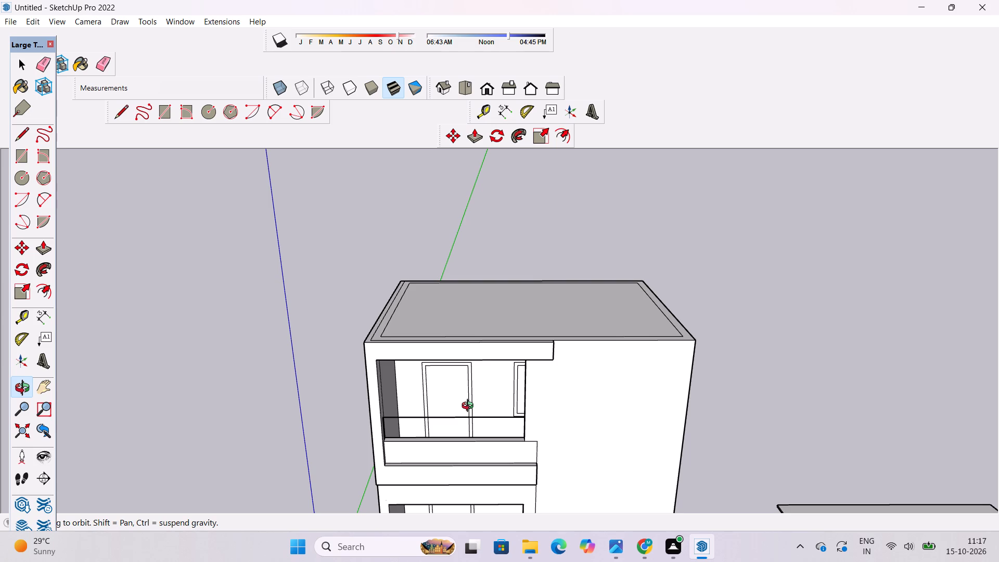
scroll(470, 403, "down", 4)
left_click_drag(497, 381, 532, 424)
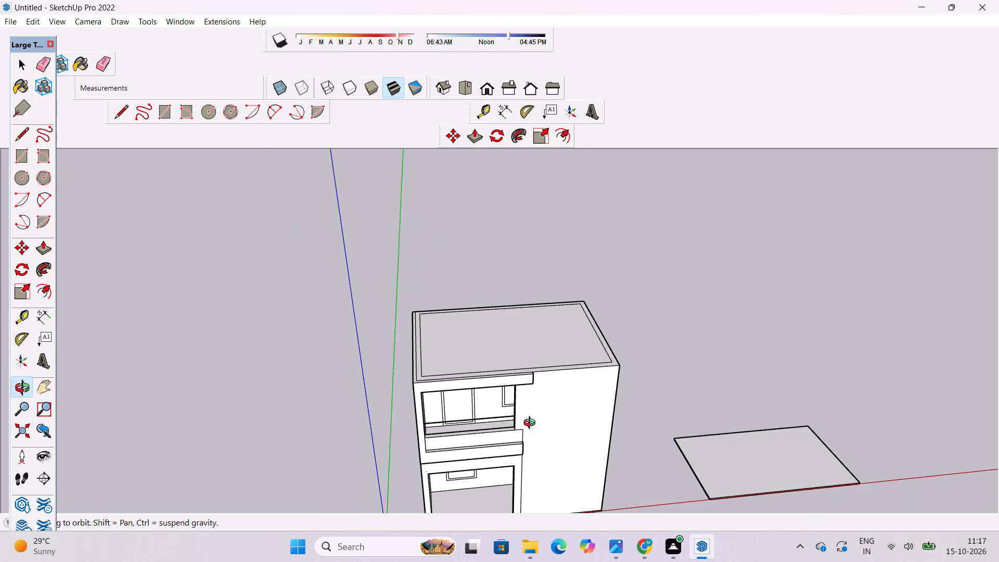
Inspect the roof, roof beam end and balcony opening from above and from the front.
scroll(533, 417, "up", 2)
left_click_drag(525, 410, 506, 484, "shift")
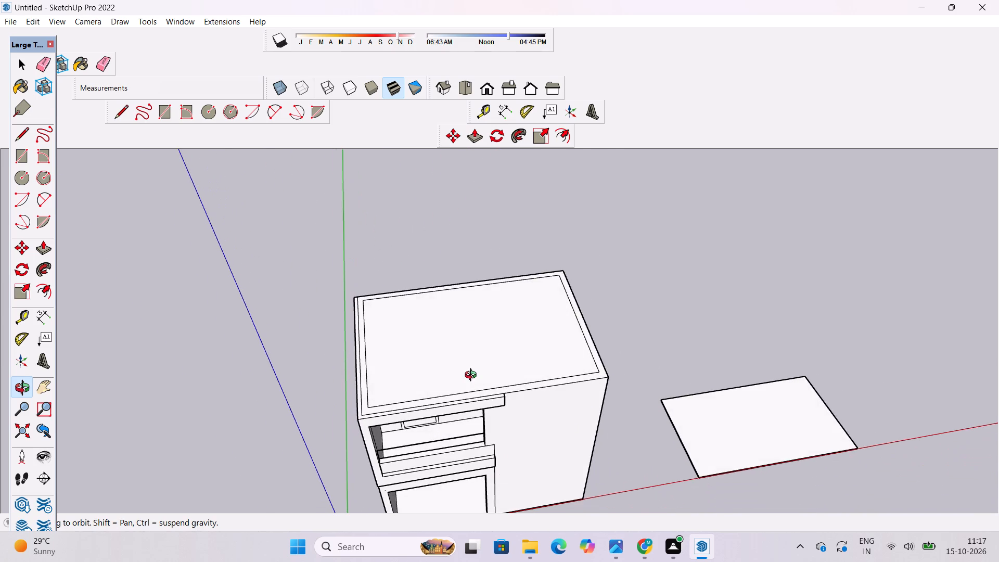
scroll(473, 376, "up", 3)
left_click_drag(510, 414, 504, 442, "shift")
left_click_drag(504, 453, 479, 352)
scroll(462, 397, "up", 2)
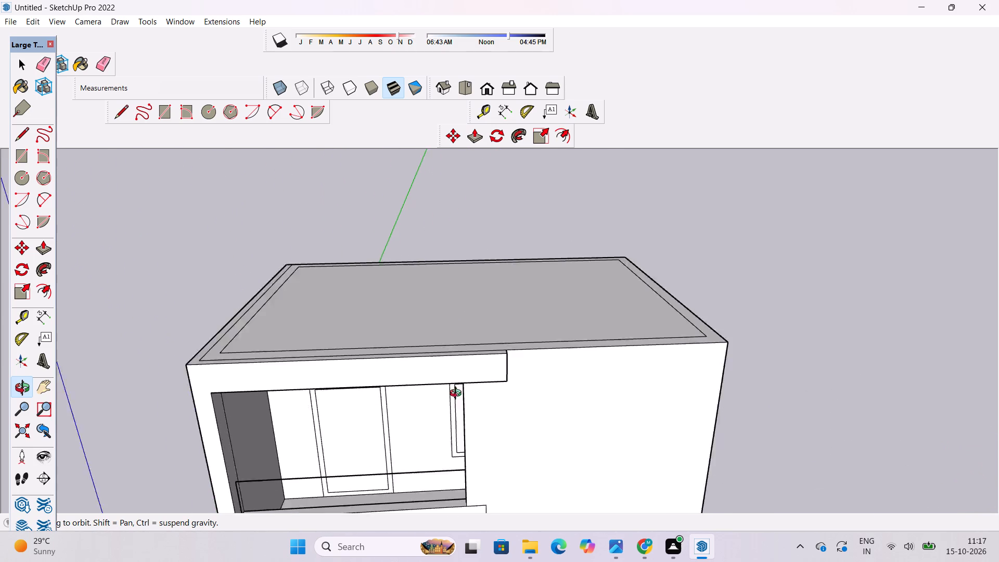
scroll(458, 394, "up", 5)
left_click_drag(458, 393, 495, 390)
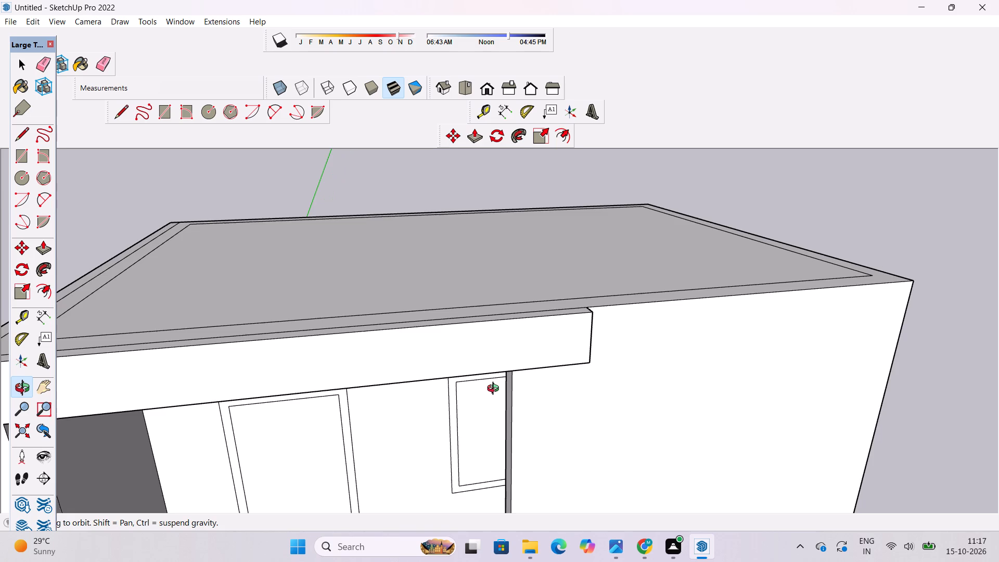
left_click_drag(491, 376, 453, 346, "shift")
scroll(447, 316, "down", 6)
left_click_drag(515, 417, 485, 363)
left_click_drag(486, 400, 469, 346, "shift")
left_click_drag(467, 346, 449, 361, "shift")
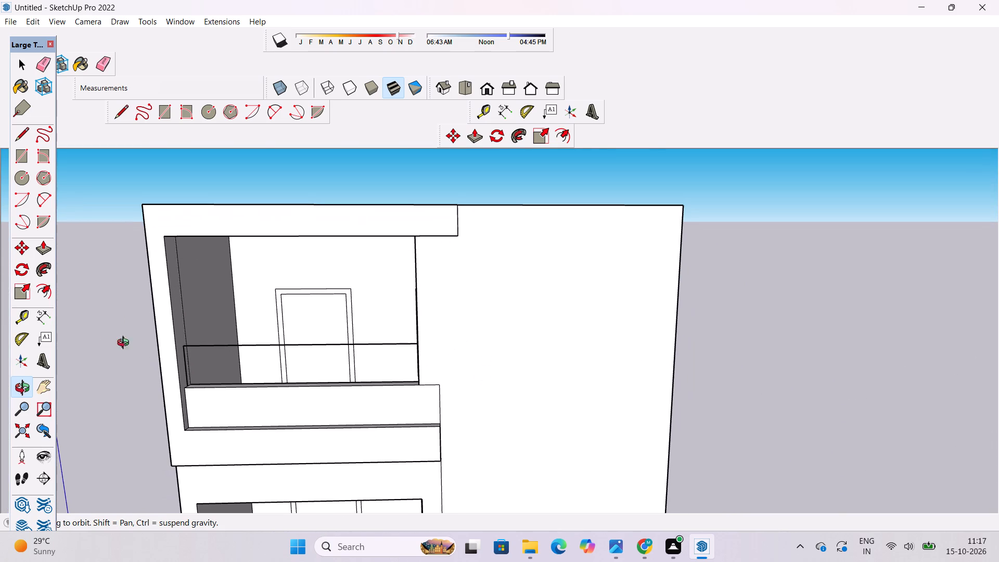
Measure from the ground-floor opening's right bottom corner to the front wall's right bottom corner.
left_click(44, 319)
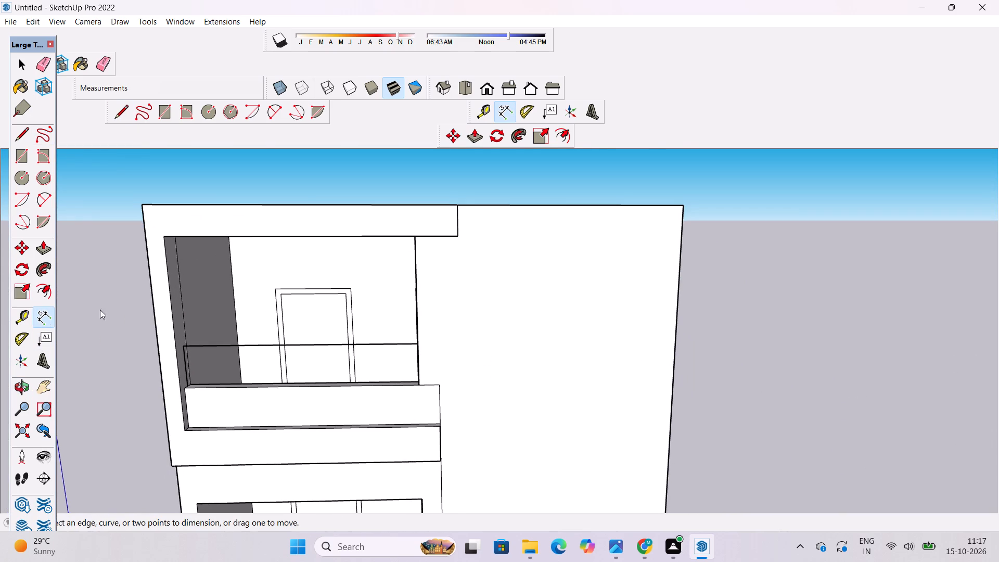
scroll(316, 280, "down", 4)
scroll(367, 408, "down", 7)
scroll(406, 488, "up", 5)
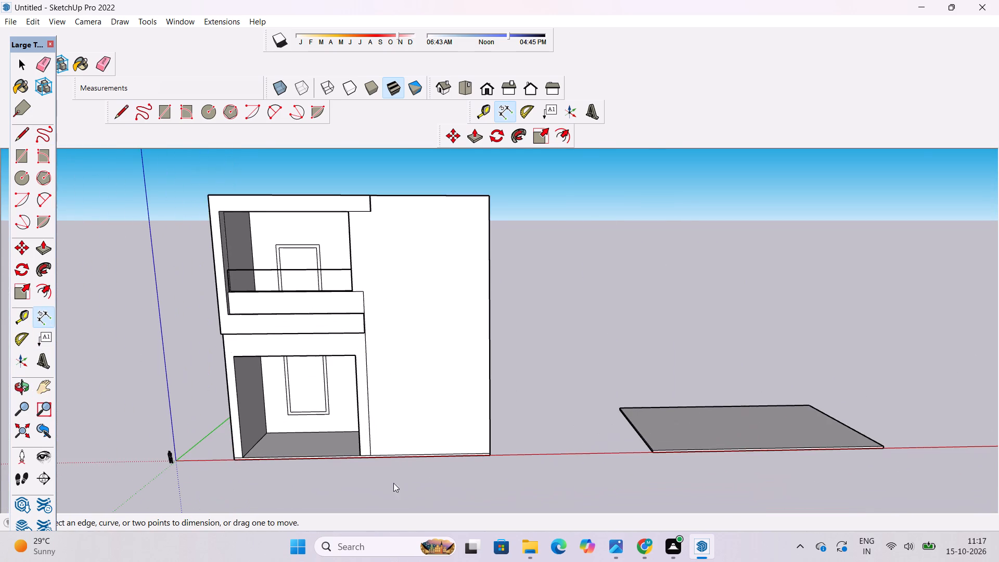
scroll(377, 465, "down", 2)
scroll(350, 462, "up", 8)
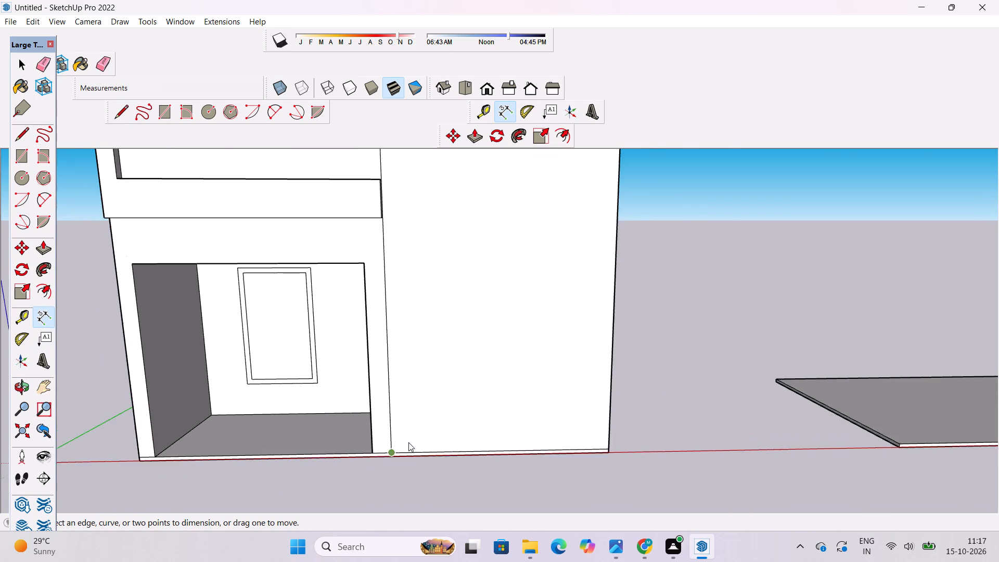
scroll(408, 442, "up", 8)
left_click(331, 464)
scroll(331, 464, "down", 8)
scroll(542, 455, "up", 3)
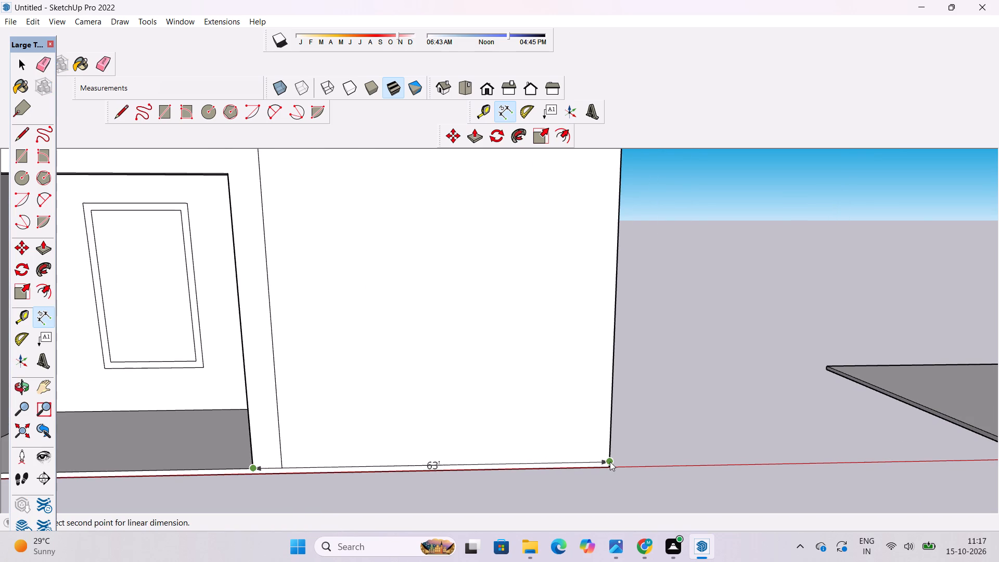
key("space")
Place a guide on the roof parallel to its right outer edge, offset 63' inward.
type("o")
scroll(608, 448, "down", 10)
left_click_drag(555, 405, 555, 506)
scroll(442, 499, "down", 3)
left_click_drag(440, 494, 444, 528, "shift")
left_click_drag(444, 528, 452, 549)
scroll(464, 373, "up", 3)
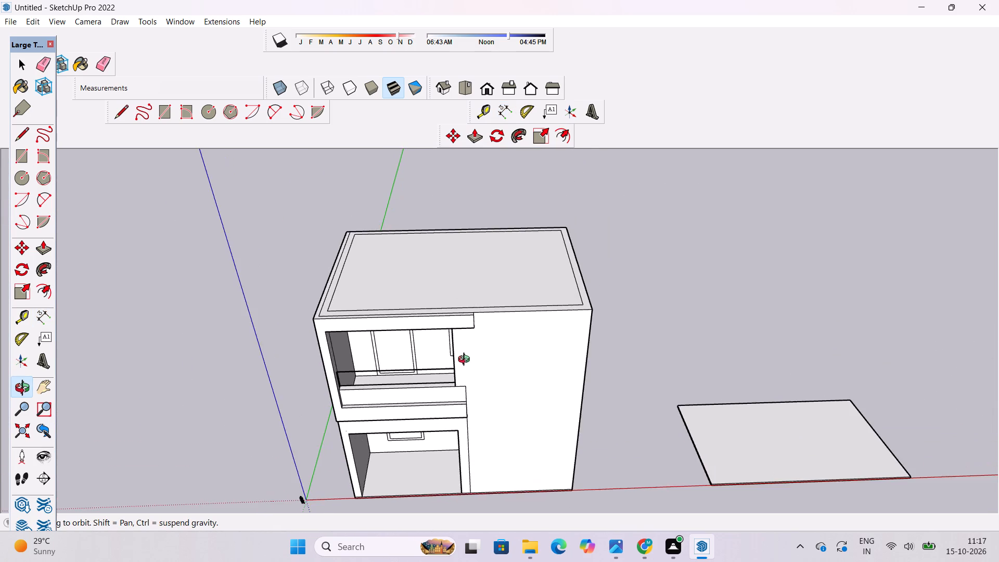
left_click_drag(473, 309, 463, 331, "shift")
left_click_drag(461, 362, 459, 367)
scroll(419, 317, "up", 4)
left_click_drag(420, 324, 444, 363)
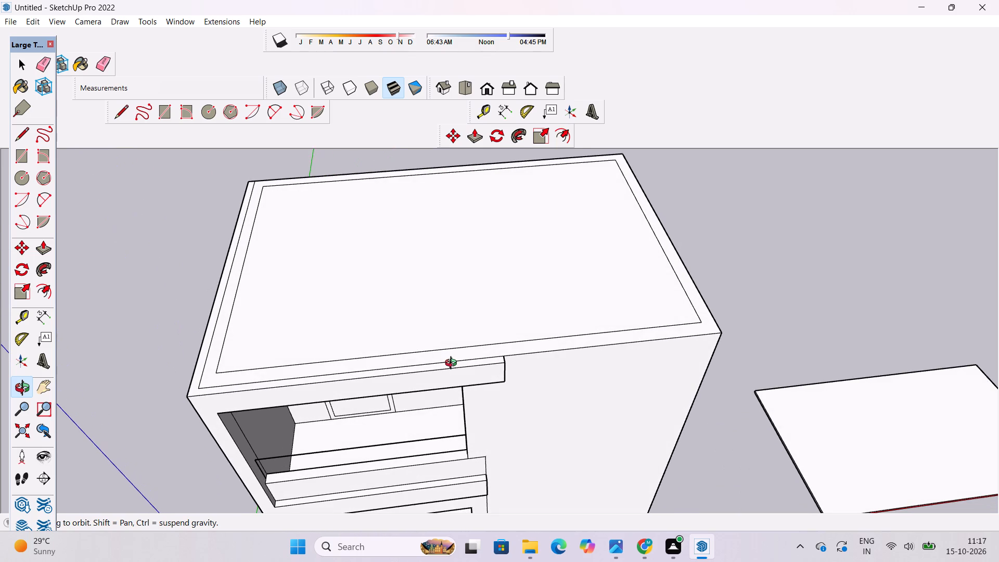
left_click_drag(509, 356, 441, 361, "shift")
left_click_drag(449, 382, 407, 267)
left_click_drag(407, 279, 432, 433)
left_click_drag(459, 372, 438, 407, "shift")
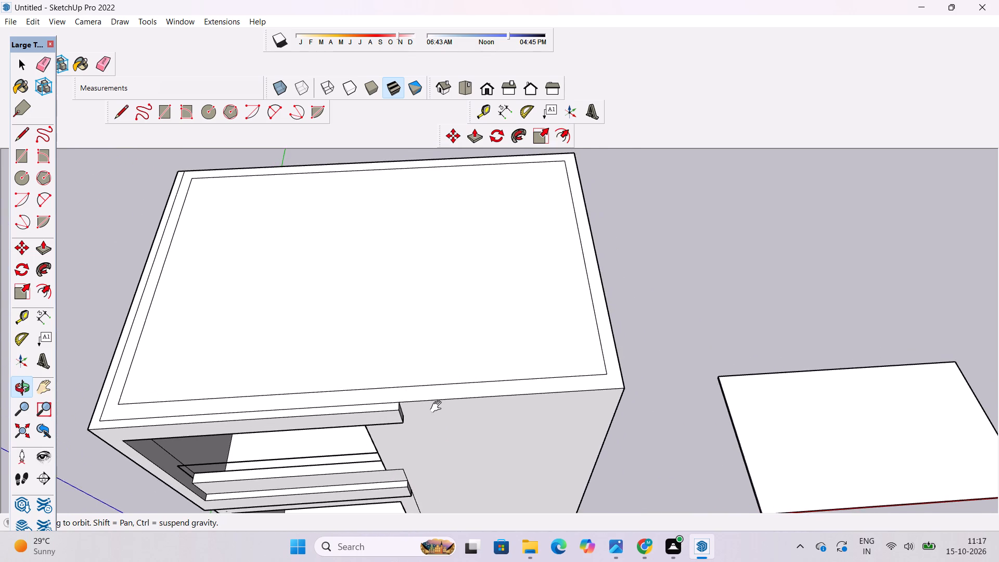
left_click_drag(438, 407, 439, 406, "shift")
left_click_drag(436, 410, 424, 415, "shift")
left_click_drag(417, 409, 408, 394)
left_click_drag(407, 393, 420, 423)
key("t")
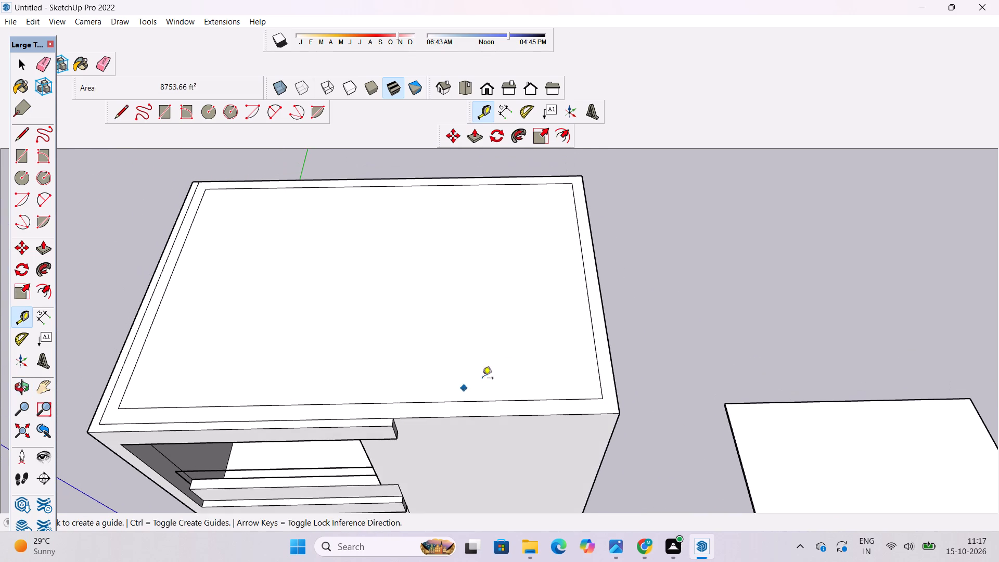
left_click(608, 357)
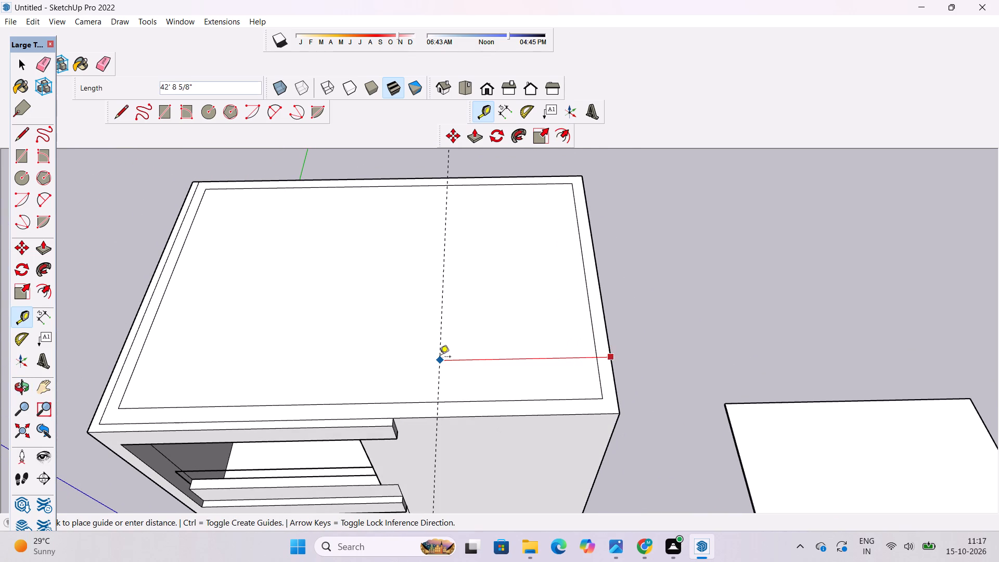
type("63'")
key("Return")
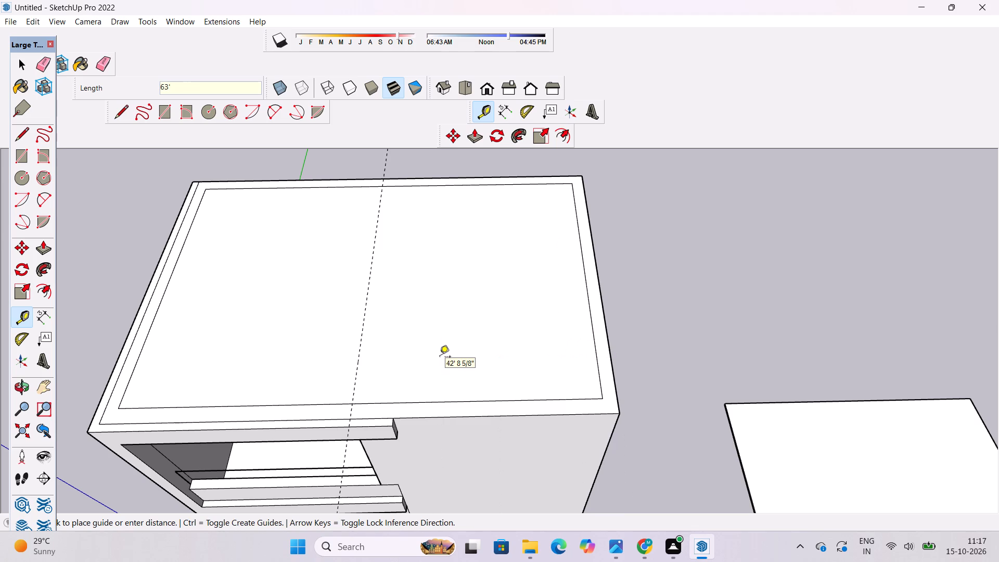
Draw a short line along the guide across the roof's front border strip, from the inner outline to the front edge.
key("l")
scroll(340, 425, "up", 3)
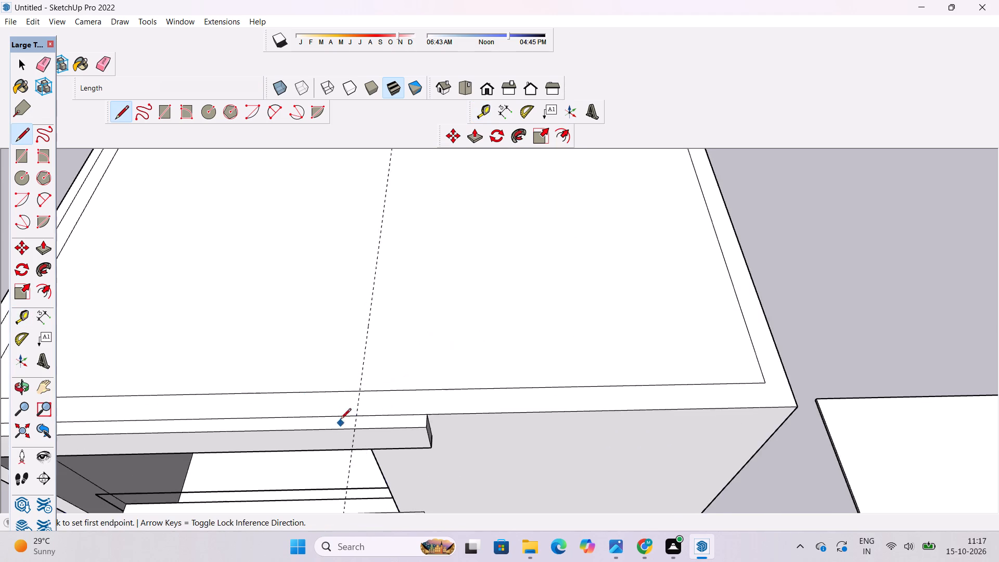
scroll(340, 420, "up", 5)
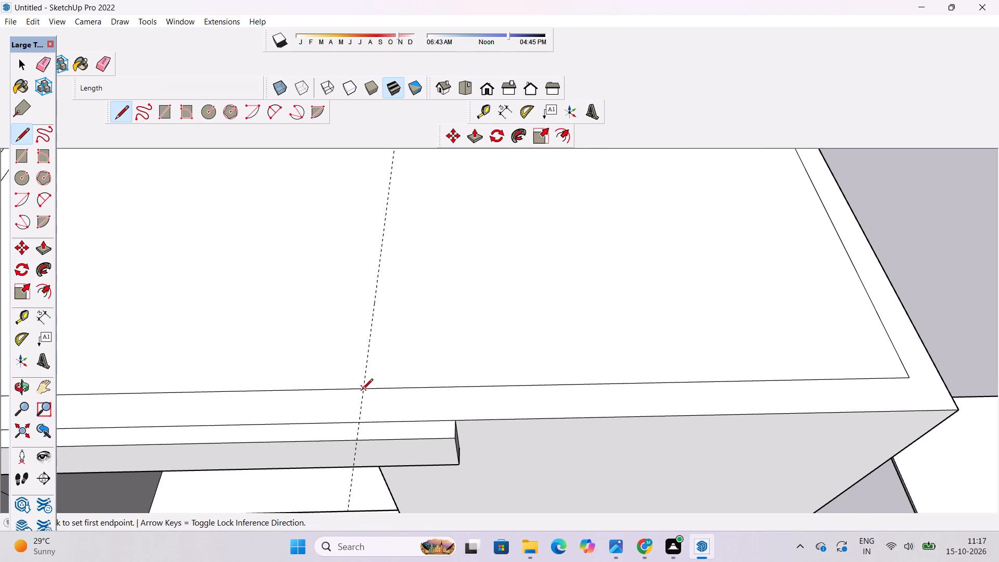
left_click(362, 390)
left_click(360, 426)
key("space")
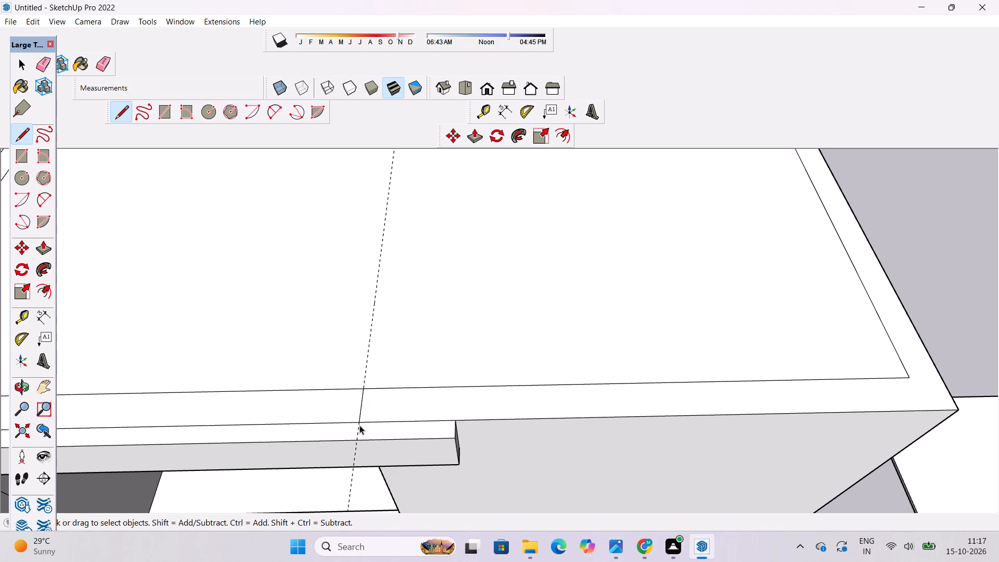
Erase the guide crossing the roof.
key("e")
left_click(367, 344)
left_click(368, 349)
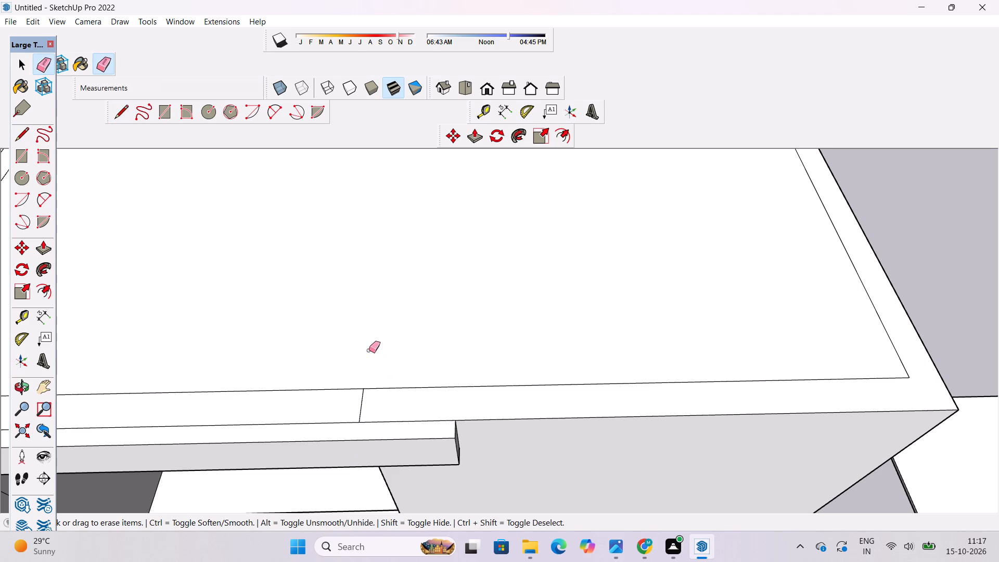
key("space")
Place a guide across the middle of the roof, parallel to the inner outline's front edge.
key("o")
scroll(376, 357, "down", 5)
left_click_drag(392, 452, 398, 398)
scroll(404, 385, "down", 5)
left_click_drag(420, 357, 411, 389, "shift")
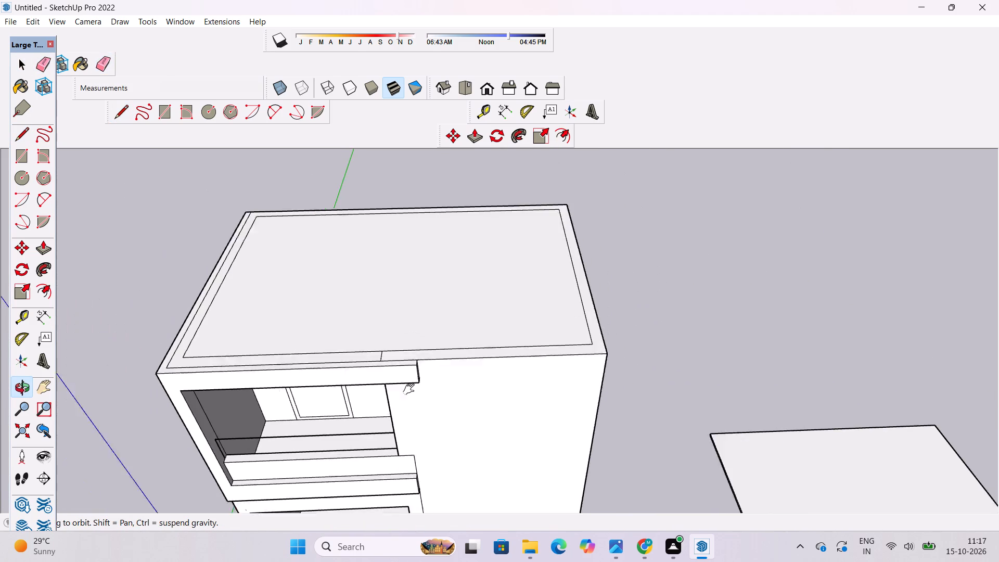
left_click_drag(411, 389, 403, 419, "shift")
scroll(402, 414, "down", 2)
left_click_drag(402, 413, 402, 439, "shift")
left_click_drag(402, 439, 402, 431)
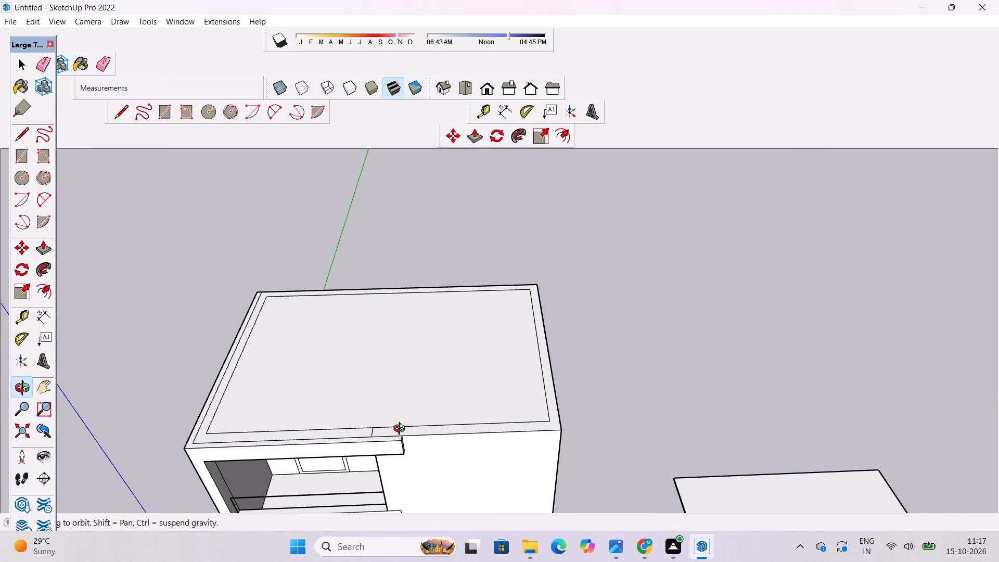
scroll(402, 423, "down", 2)
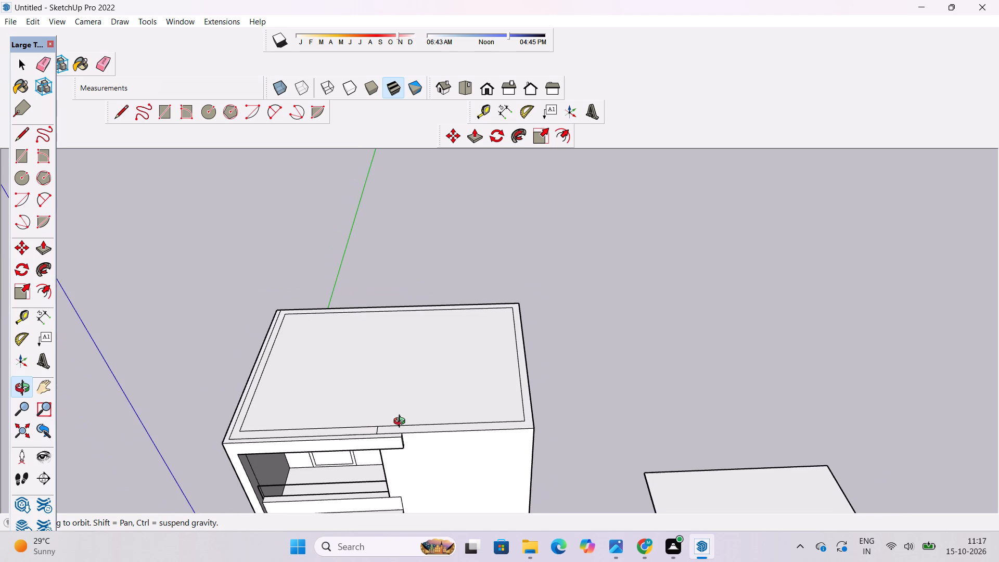
left_click_drag(439, 389, 390, 481)
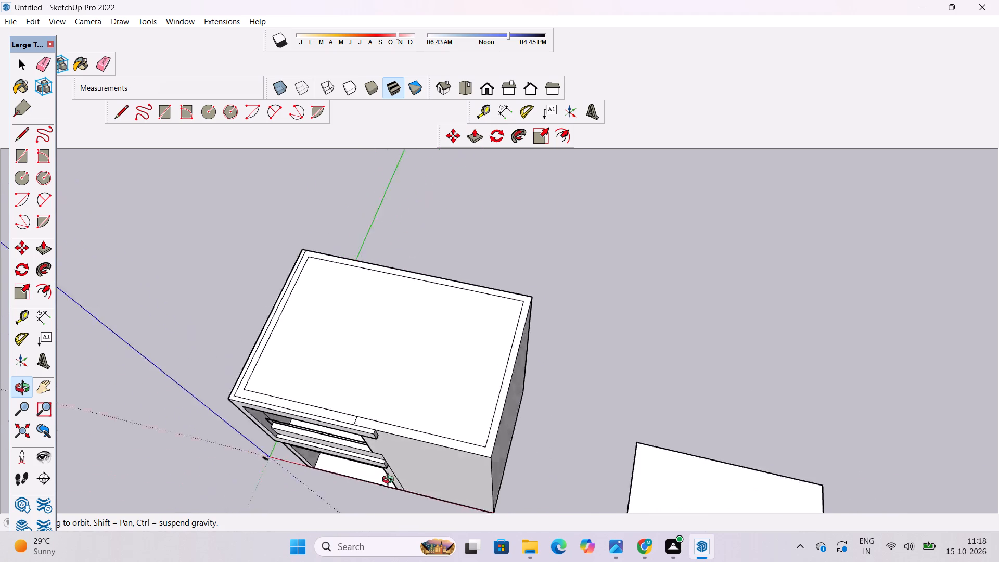
left_click_drag(390, 481, 499, 456)
left_click_drag(497, 448, 493, 453, "shift")
left_click_drag(481, 458, 473, 432)
left_click_drag(457, 461, 455, 431, "shift")
left_click(455, 431)
key("t")
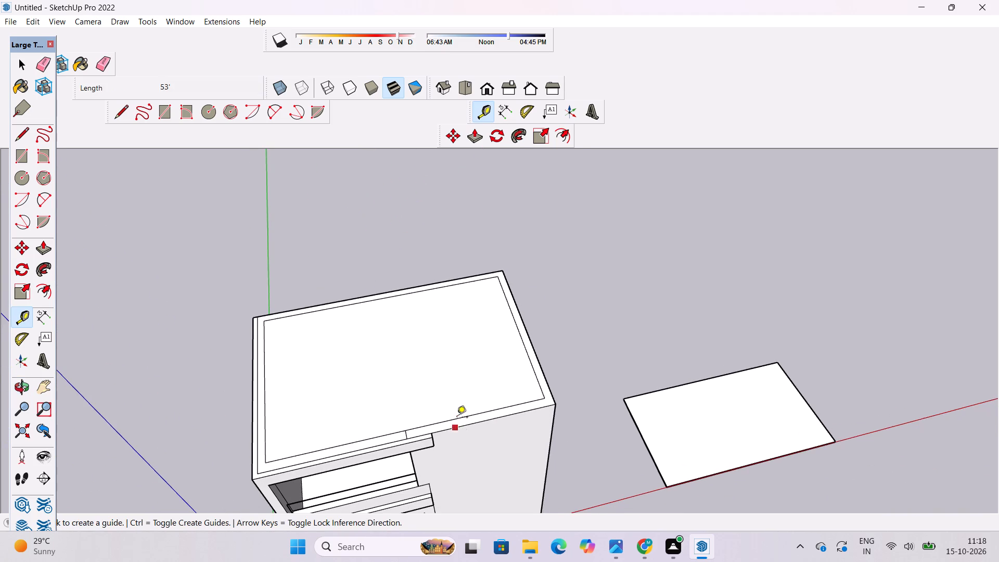
scroll(457, 418, "up", 3)
left_click(484, 414)
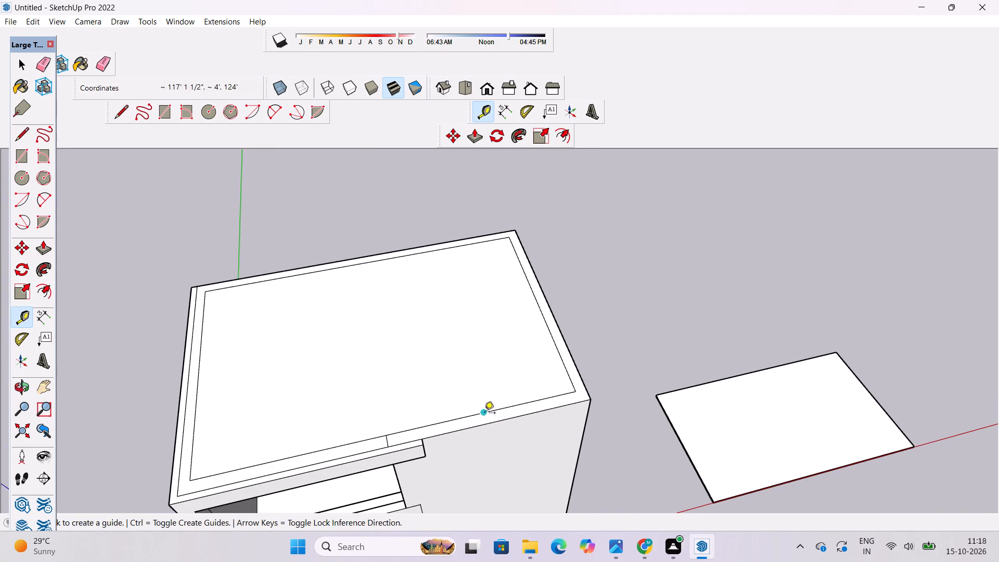
scroll(475, 408, "down", 4)
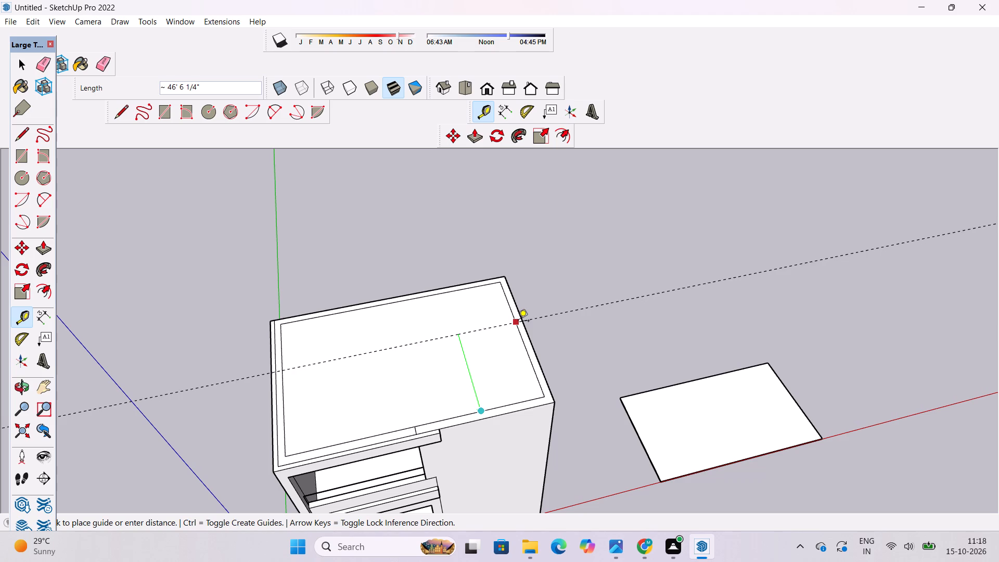
left_click(524, 330)
Place a second parallel guide 3' behind the first guide on the roof.
left_click(495, 338)
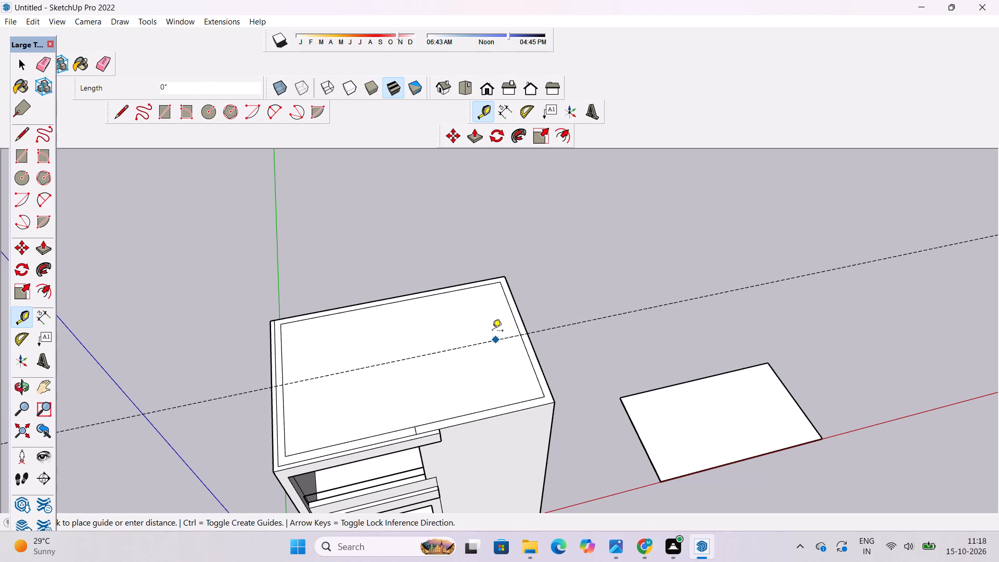
type("3'")
key("Return")
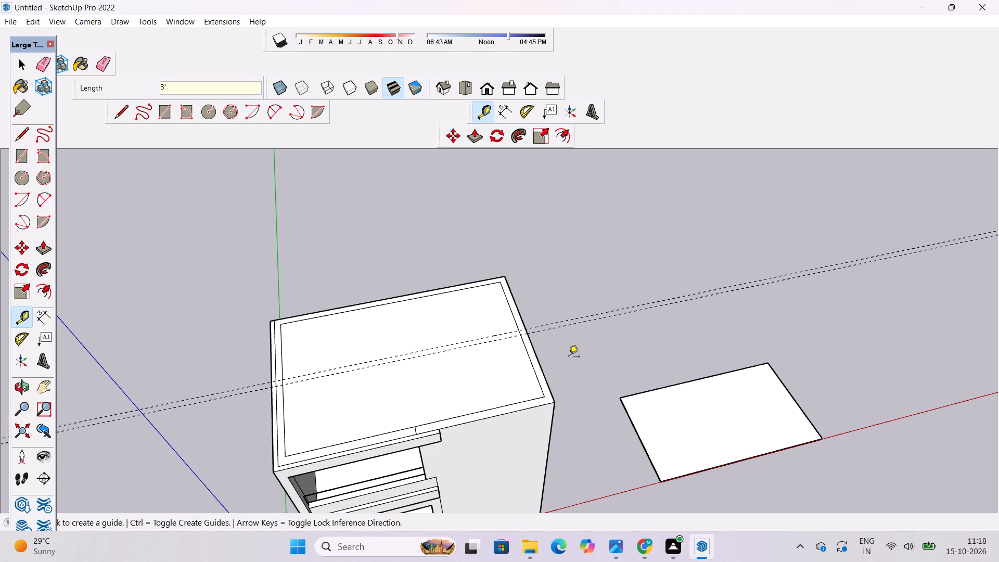
left_click(528, 355)
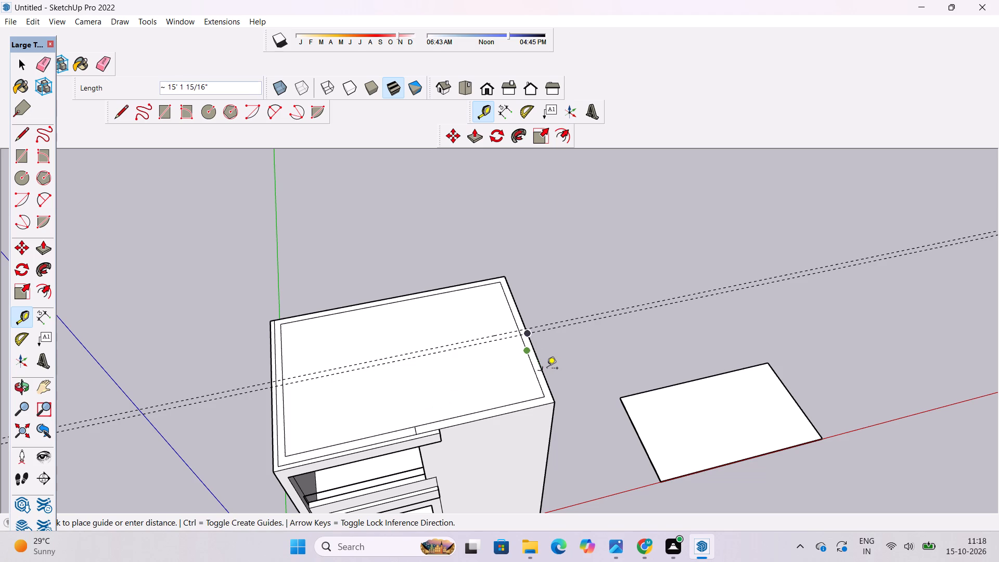
key("space")
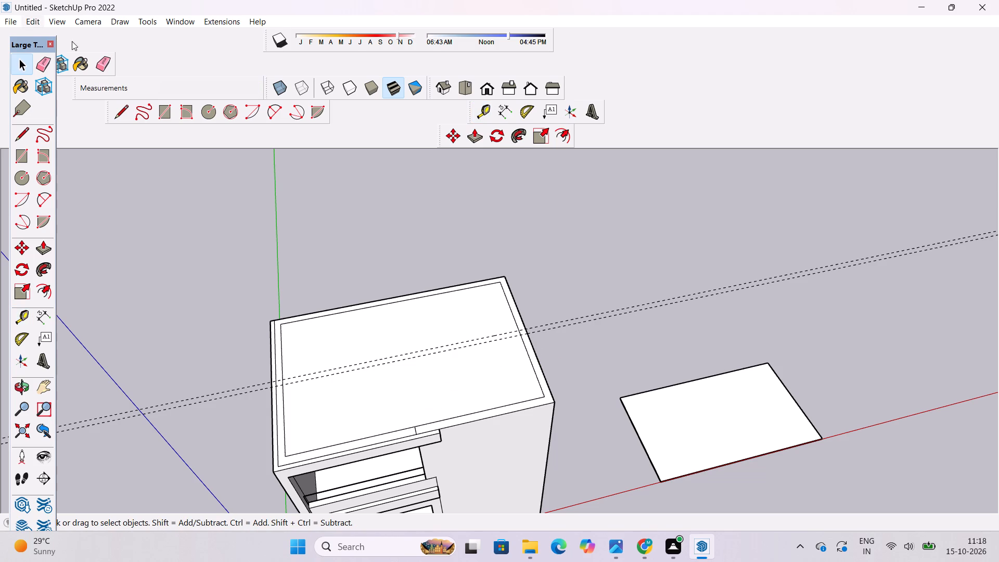
Place a guide on the roof parallel to the inner outline's side edge, 59' 6" away, through the short border line's end.
left_click(20, 314)
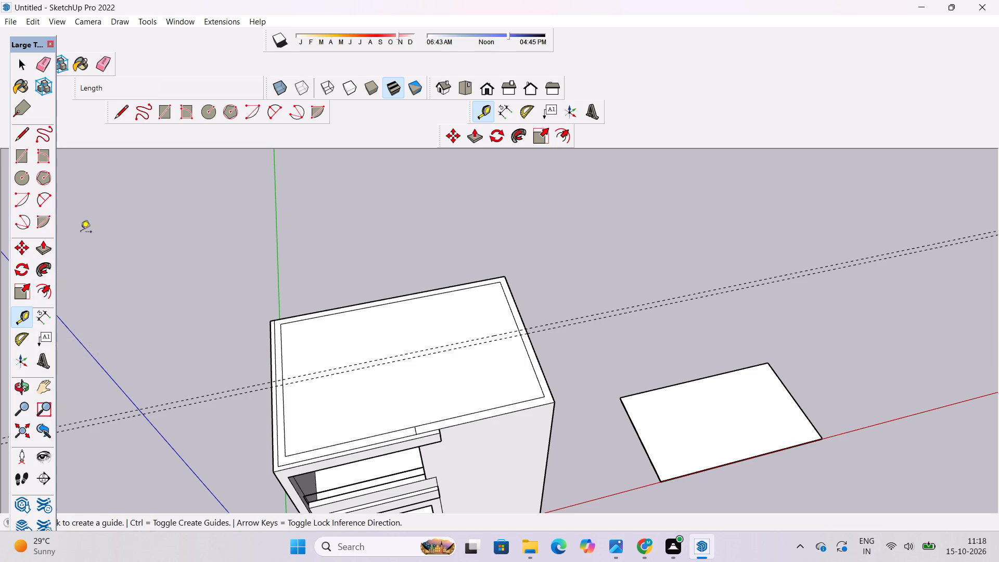
scroll(105, 218, "down", 4)
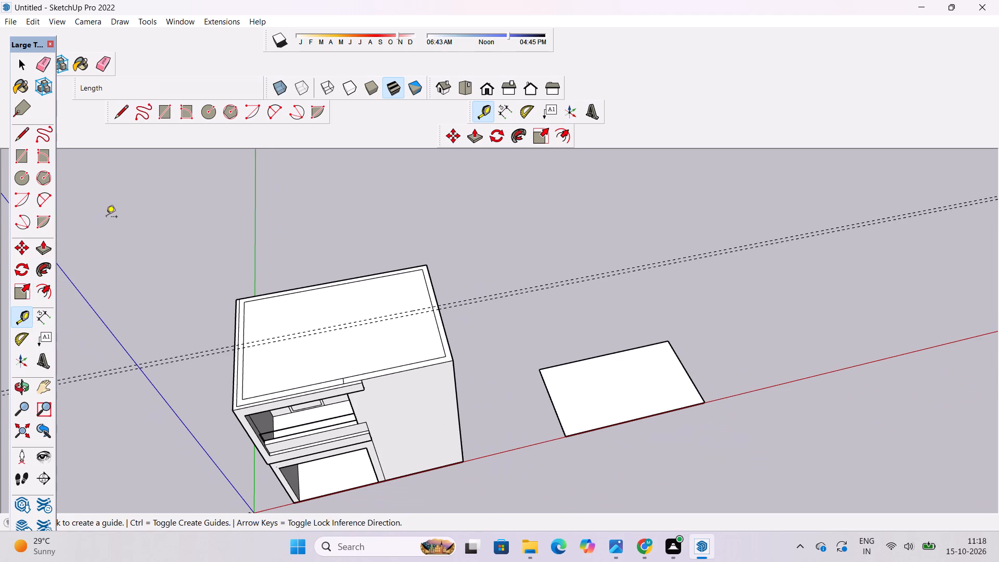
scroll(111, 219, "down", 2)
scroll(238, 351, "up", 2)
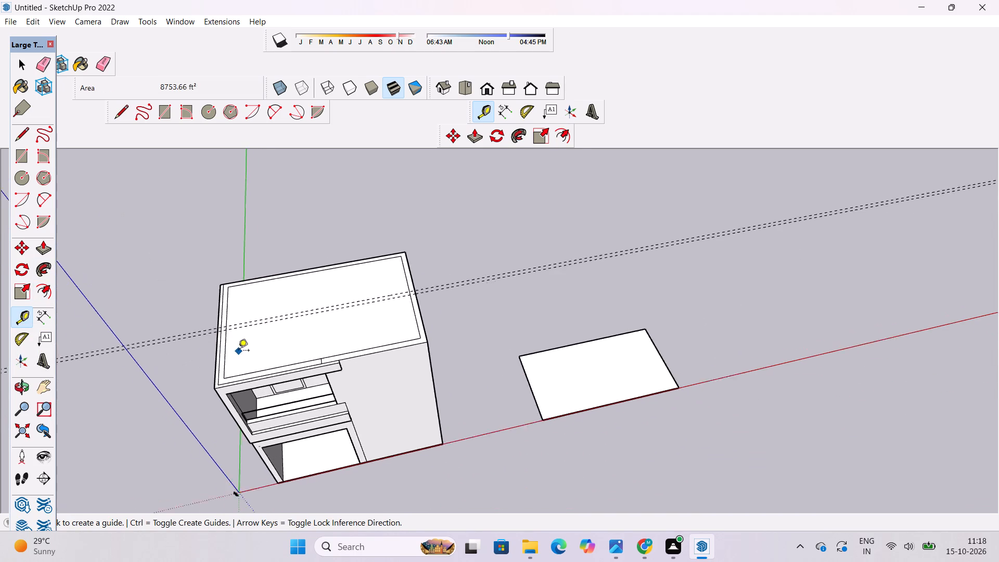
scroll(238, 351, "up", 2)
scroll(383, 309, "up", 6)
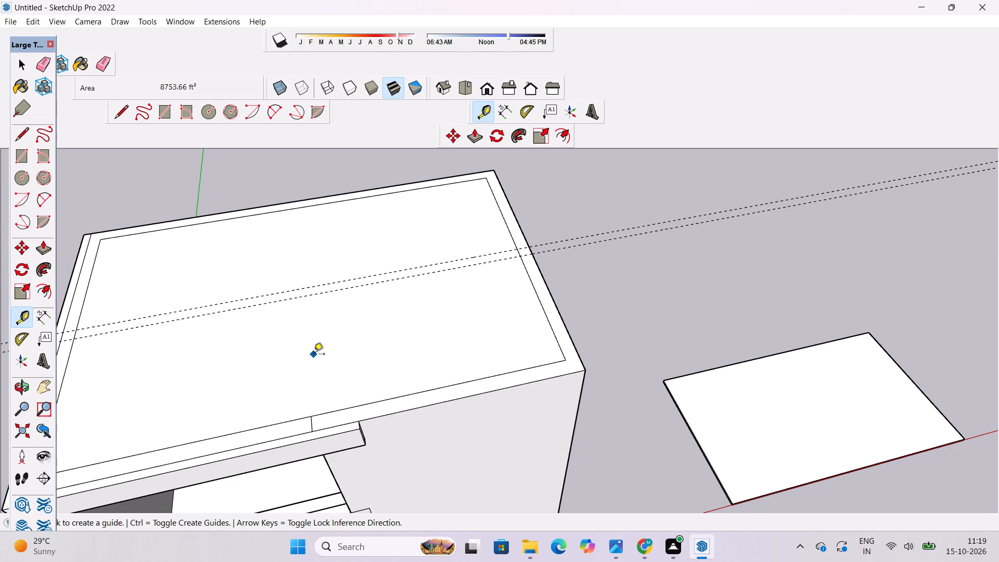
scroll(314, 355, "down", 4)
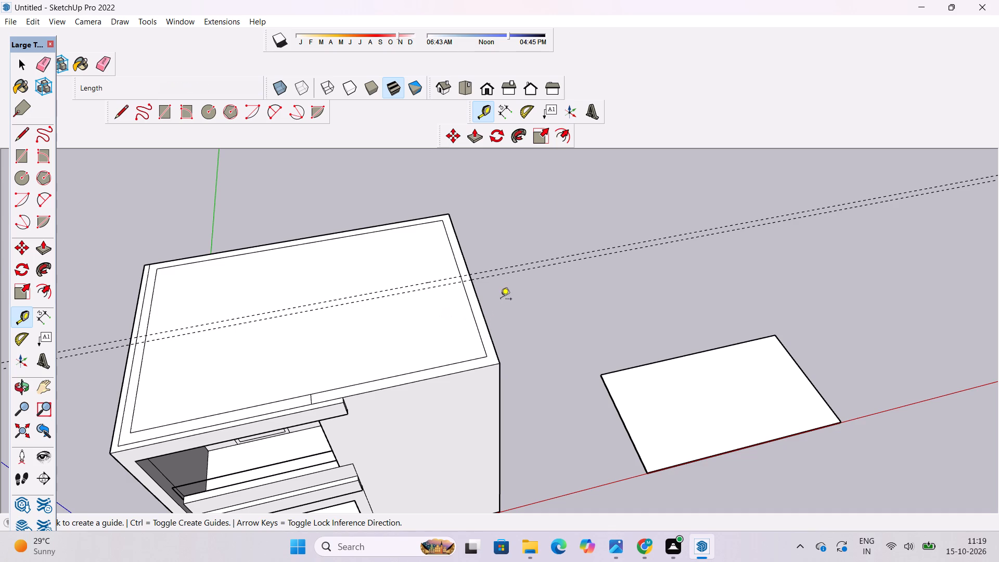
left_click(471, 310)
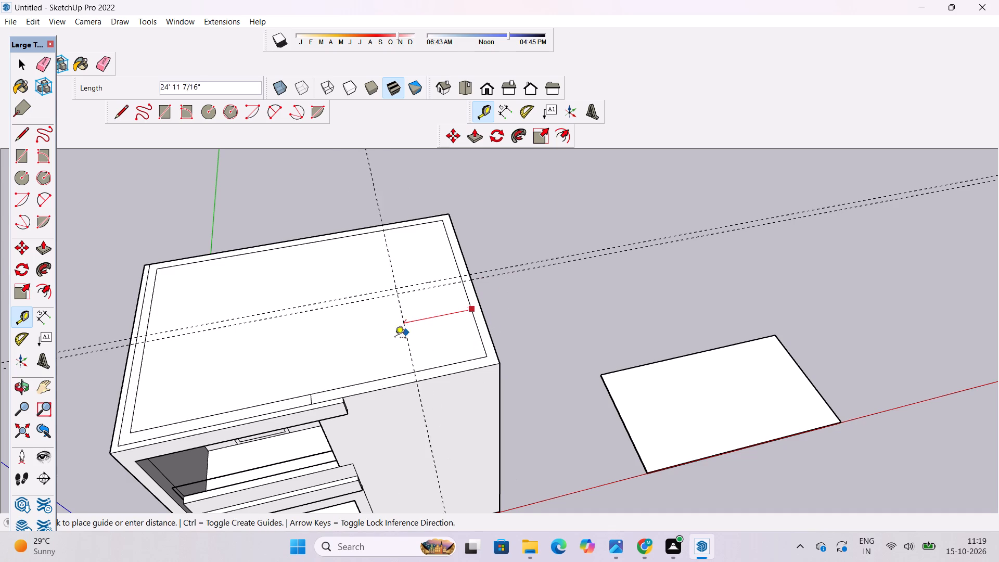
left_click(310, 395)
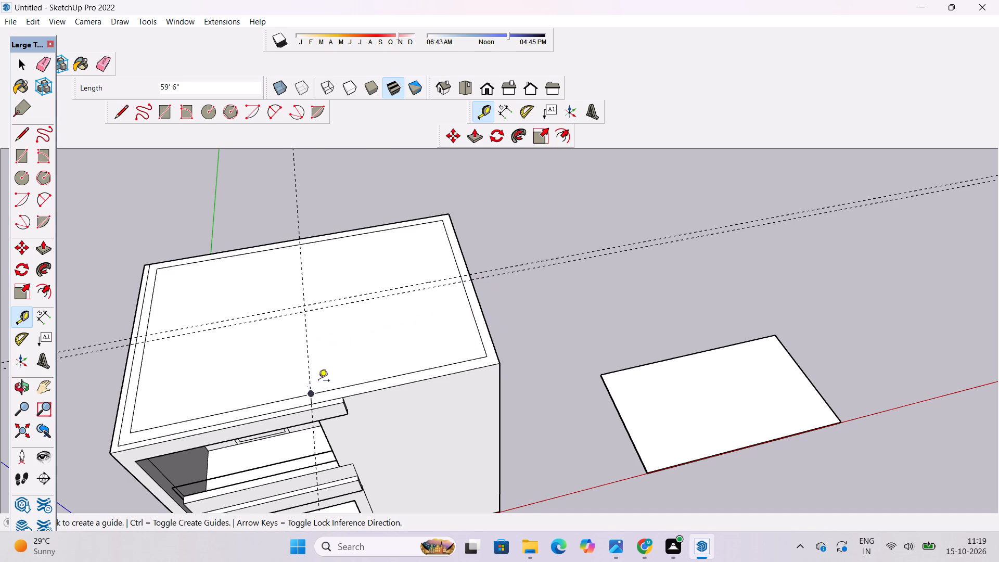
Draw a 63' by 3' rectangle between the two parallel guides, from the crossing guide to the roof's outer side edge.
key("r")
scroll(316, 304, "up", 3)
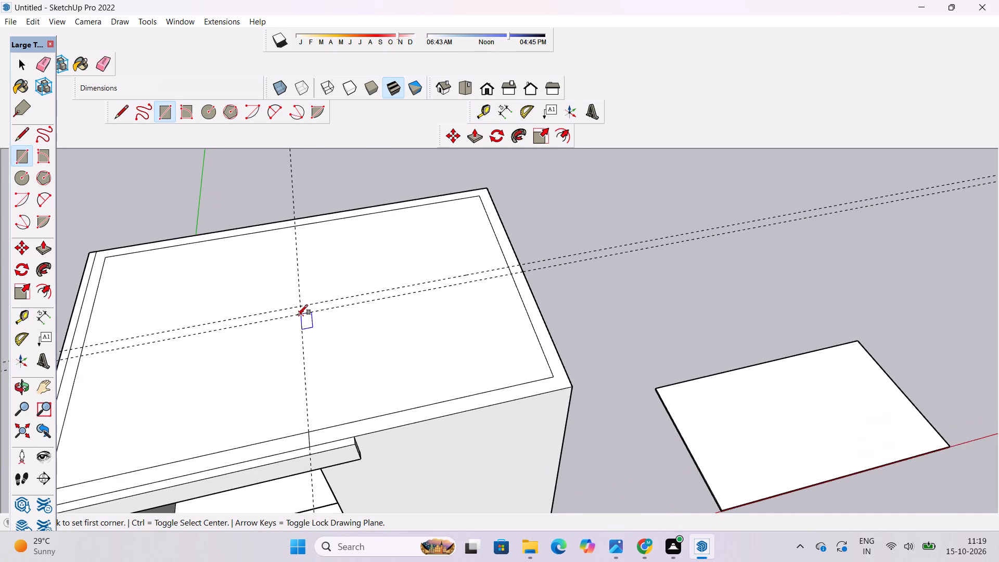
scroll(298, 315, "up", 5)
left_click(302, 301)
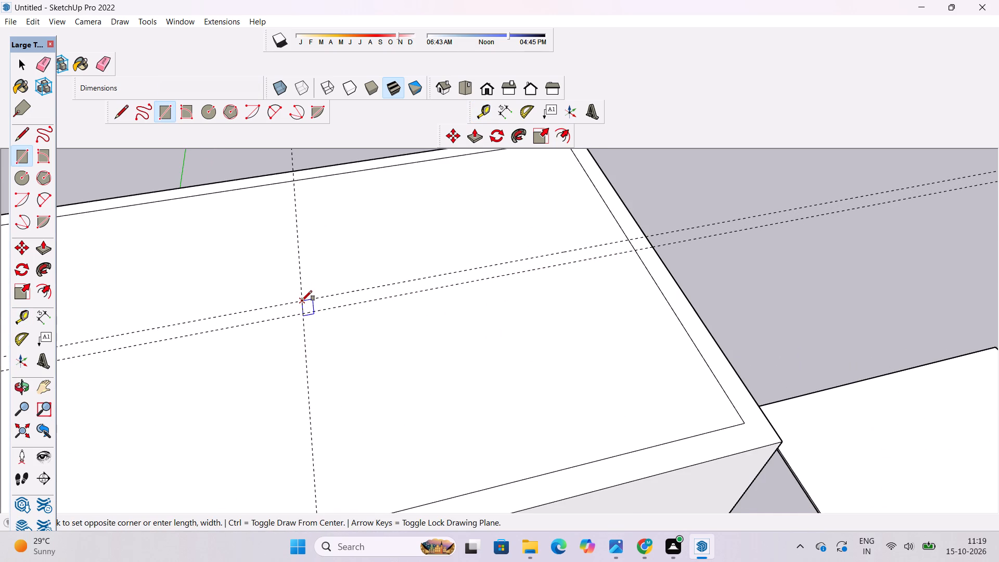
scroll(359, 301, "down", 6)
scroll(490, 274, "up", 4)
left_click(558, 267)
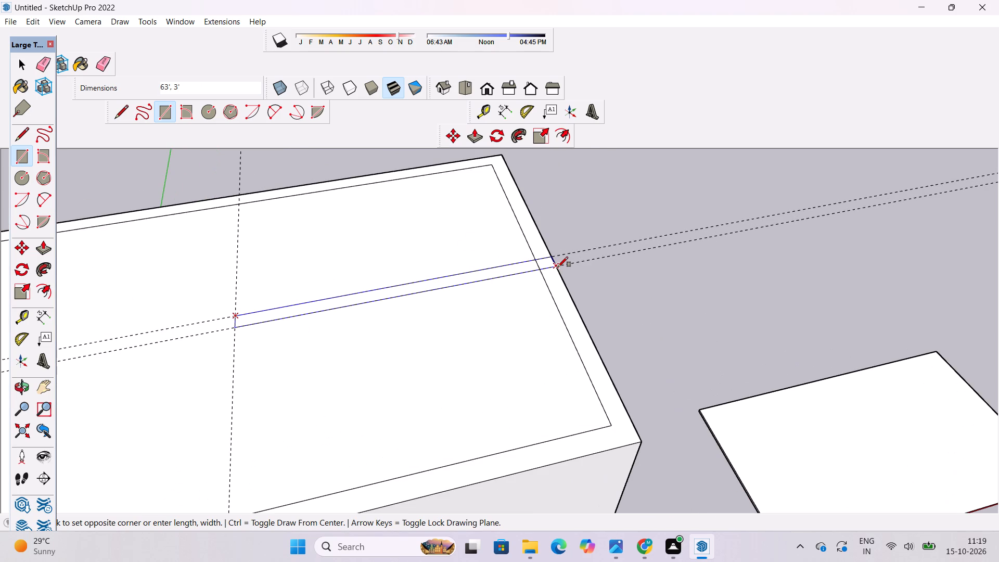
Erase all the guides crossing the roof.
left_click(100, 64)
left_click_drag(265, 255, 235, 274)
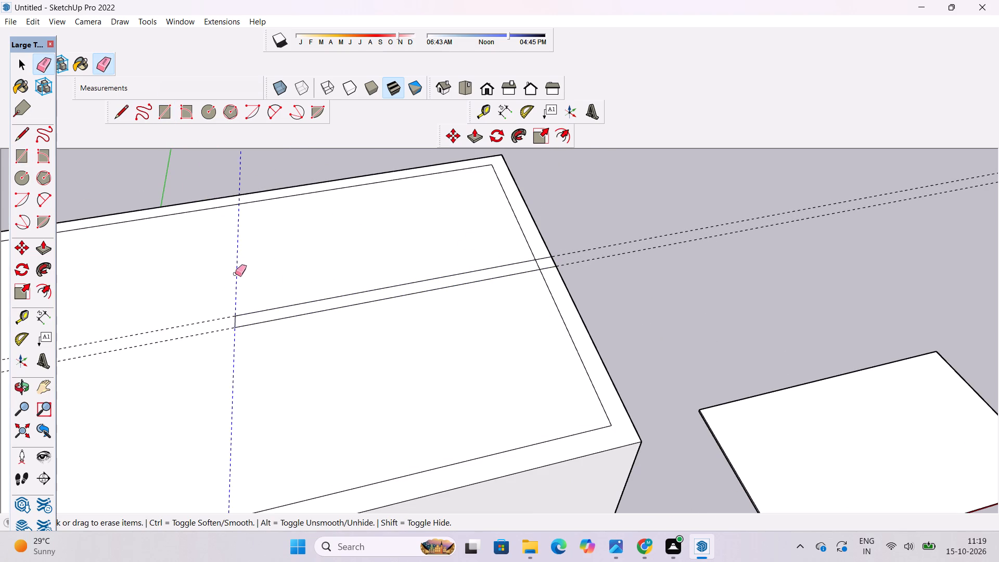
left_click_drag(235, 274, 241, 358)
Erase the line segments where the new 3' strip meets the roof's side border, joining the two into one face.
scroll(543, 268, "up", 8)
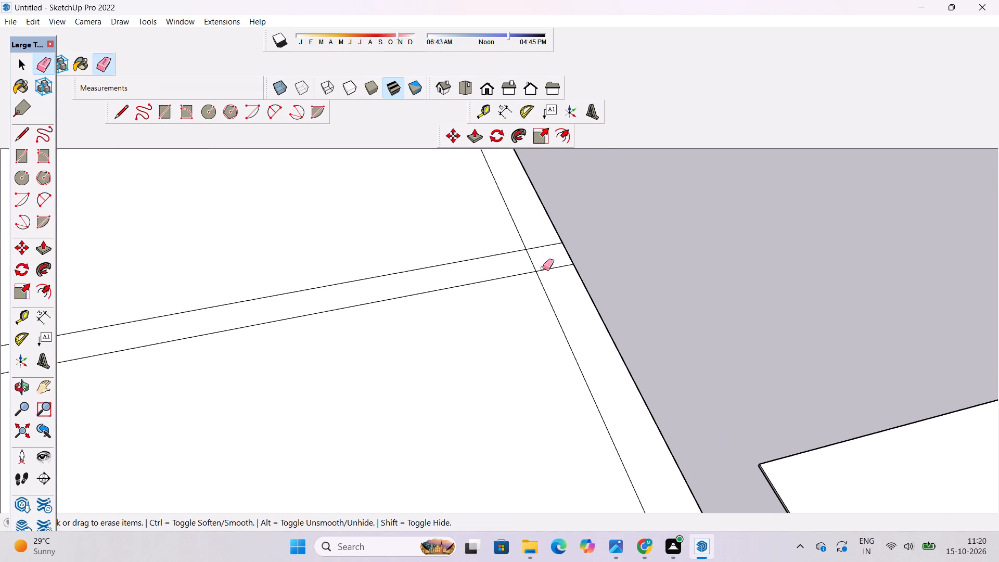
left_click_drag(535, 262, 519, 263)
left_click_drag(543, 251, 550, 271)
Erase the short line connecting the two parallel lines on the house's side wall.
key("o")
scroll(549, 262, "down", 12)
left_click_drag(531, 389, 560, 218)
left_click_drag(397, 429, 638, 366)
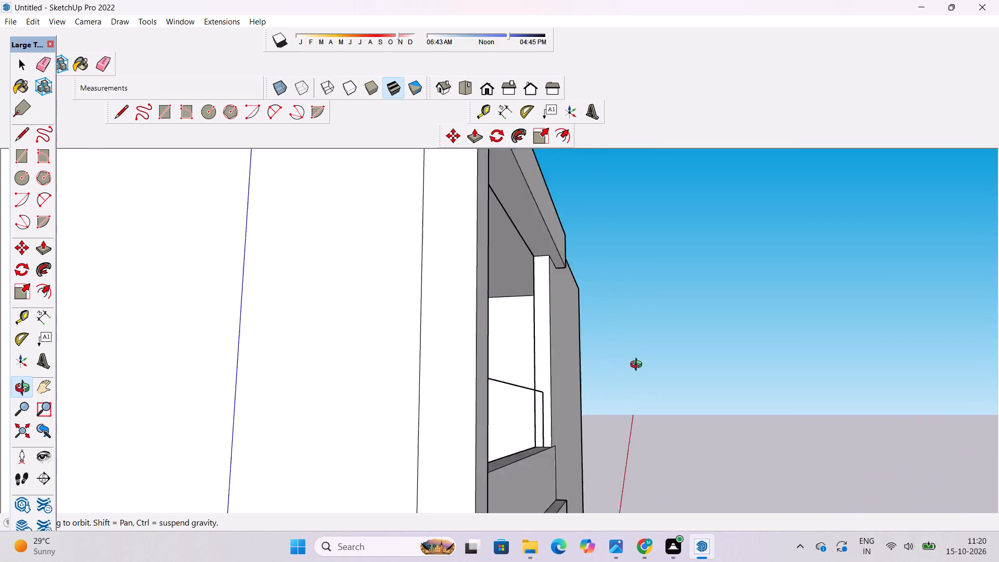
left_click_drag(638, 366, 477, 401)
scroll(445, 372, "down", 3)
left_click_drag(445, 371, 409, 399, "shift")
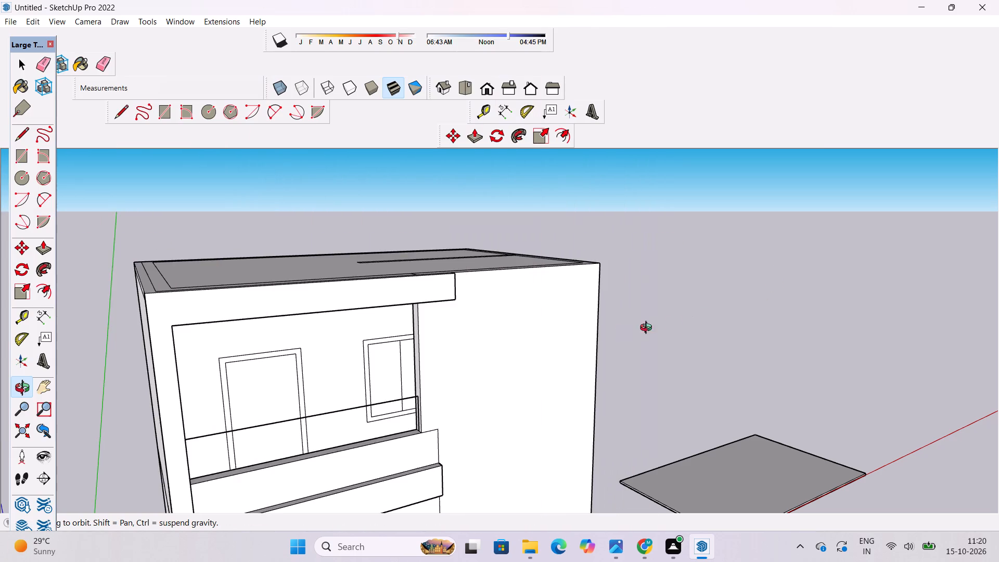
scroll(607, 335, "down", 6)
left_click_drag(447, 373, 478, 334, "shift")
left_click_drag(478, 334, 430, 428)
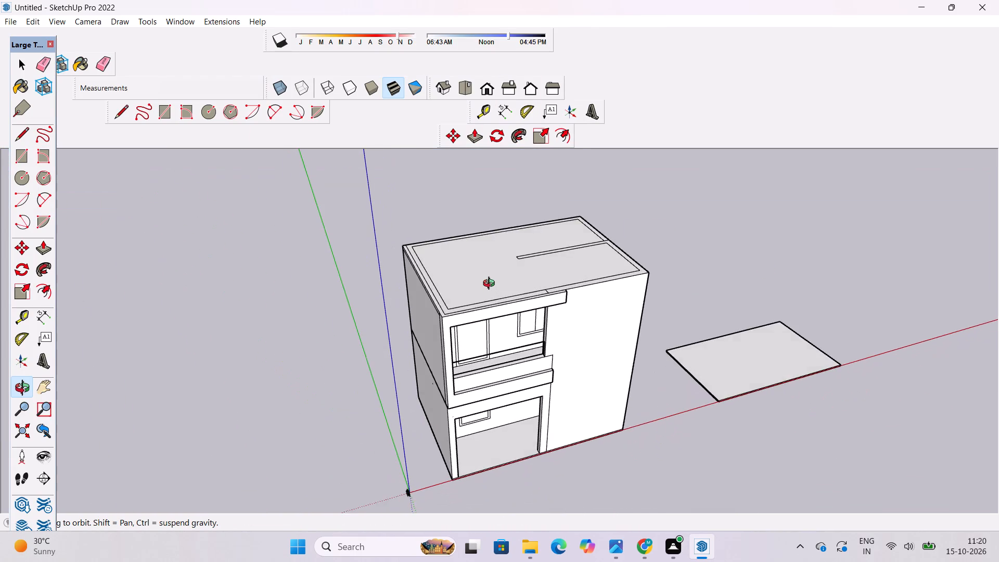
scroll(491, 284, "up", 5)
left_click_drag(406, 457, 405, 405, "shift")
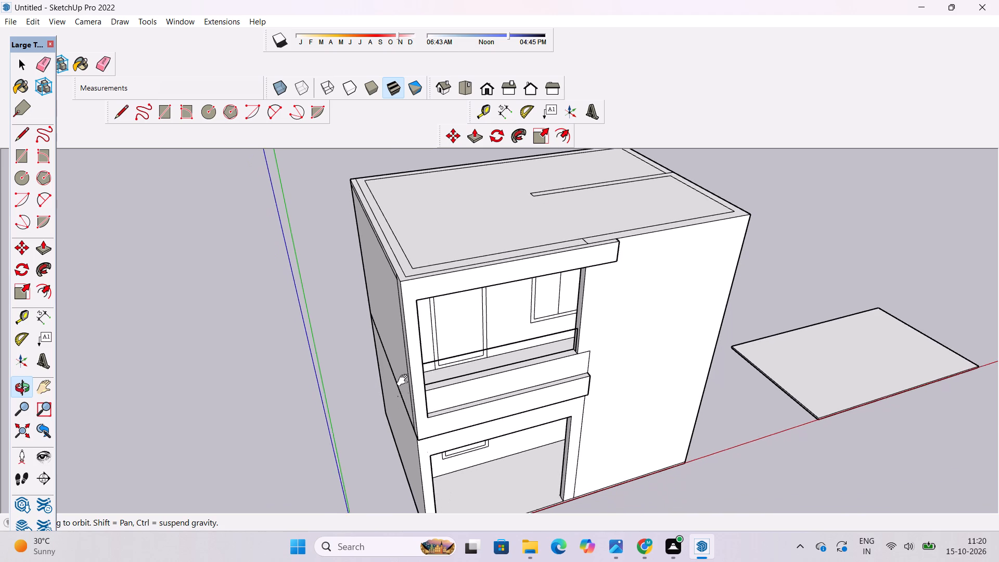
scroll(405, 379, "up", 15, "shift")
scroll(391, 392, "up", 8, "shift")
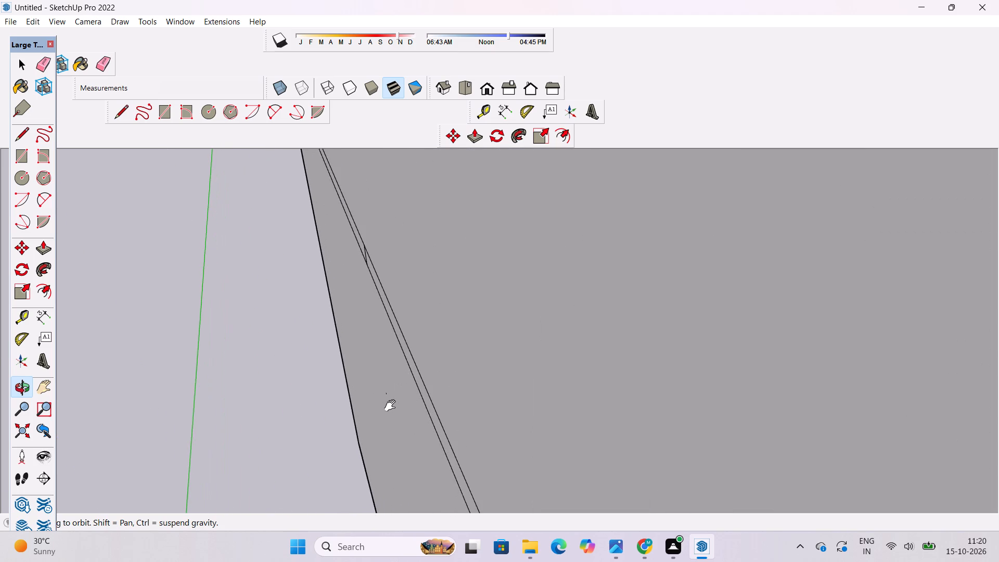
scroll(392, 406, "down", 4, "shift")
left_click_drag(381, 377, 387, 419)
left_click_drag(387, 419, 440, 359)
scroll(439, 346, "down", 5)
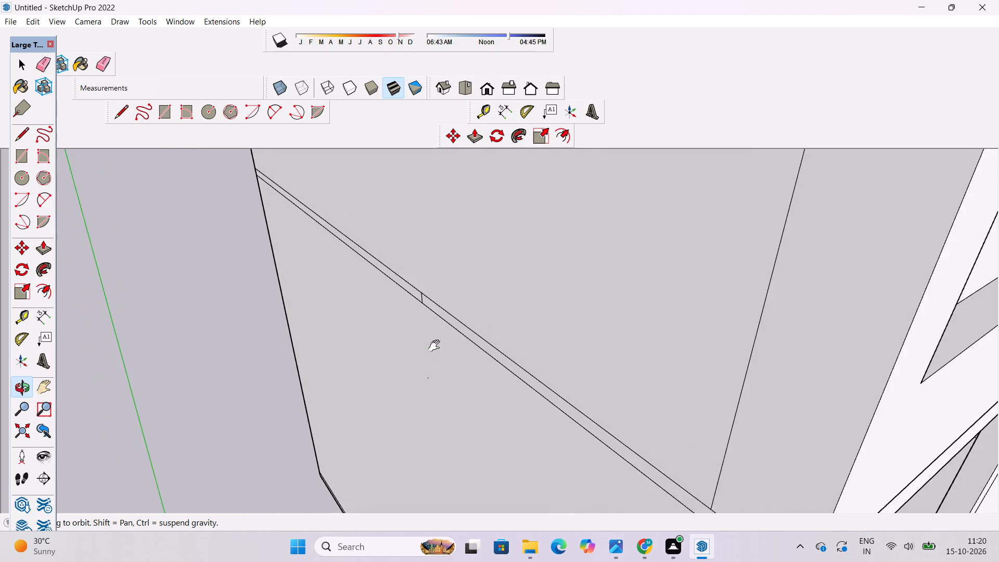
left_click_drag(436, 347, 417, 408, "shift")
left_click_drag(415, 410, 456, 334)
scroll(440, 326, "up", 4)
left_click_drag(429, 329, 416, 354, "shift")
left_click_drag(416, 354, 418, 348)
key("e")
scroll(413, 337, "up", 3)
left_click_drag(410, 331, 401, 325)
key("space")
Examine the house front, roof strips and side walls from several angles.
key("o")
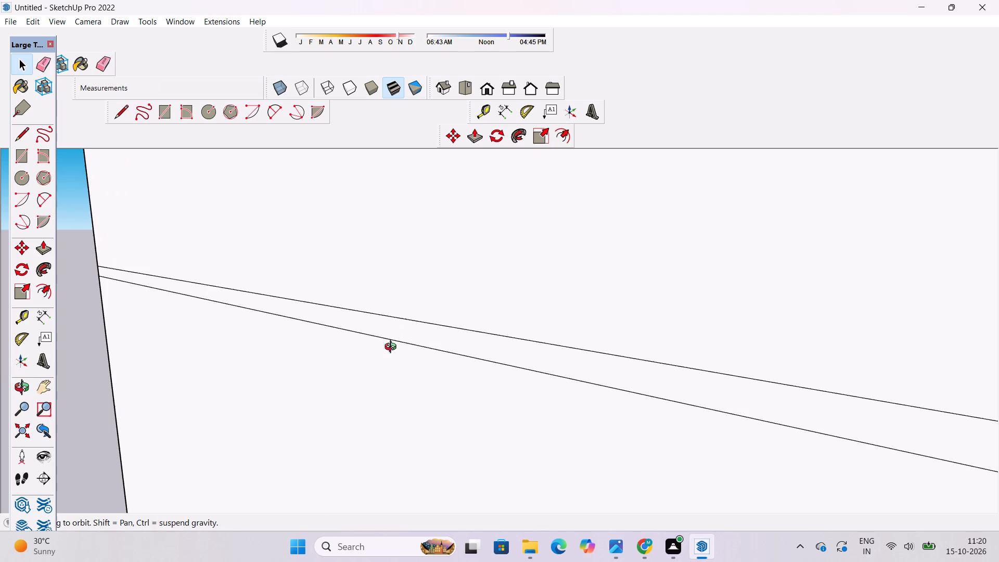
scroll(393, 348, "down", 18)
left_click_drag(666, 415, 533, 442)
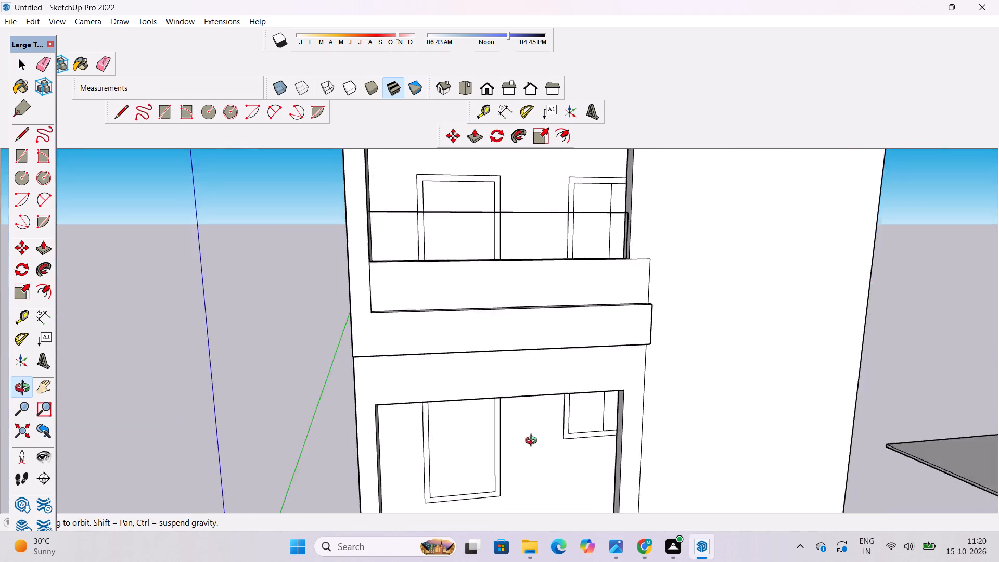
left_click_drag(533, 442, 499, 538)
left_click_drag(476, 515, 470, 552, "shift")
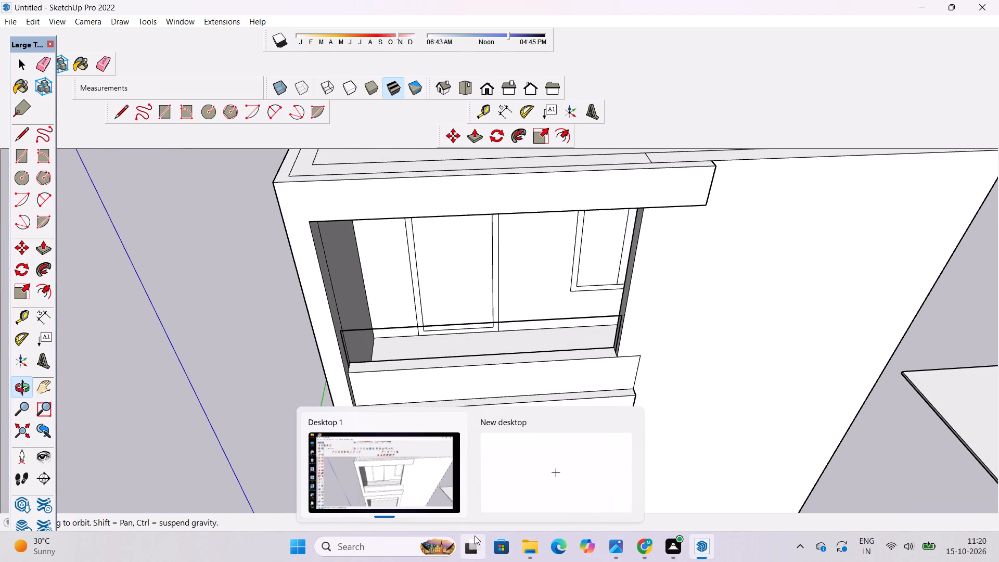
scroll(475, 535, "down", 5)
left_click_drag(473, 522, 473, 552, "shift")
scroll(496, 496, "down", 5)
left_click(492, 493, "shift")
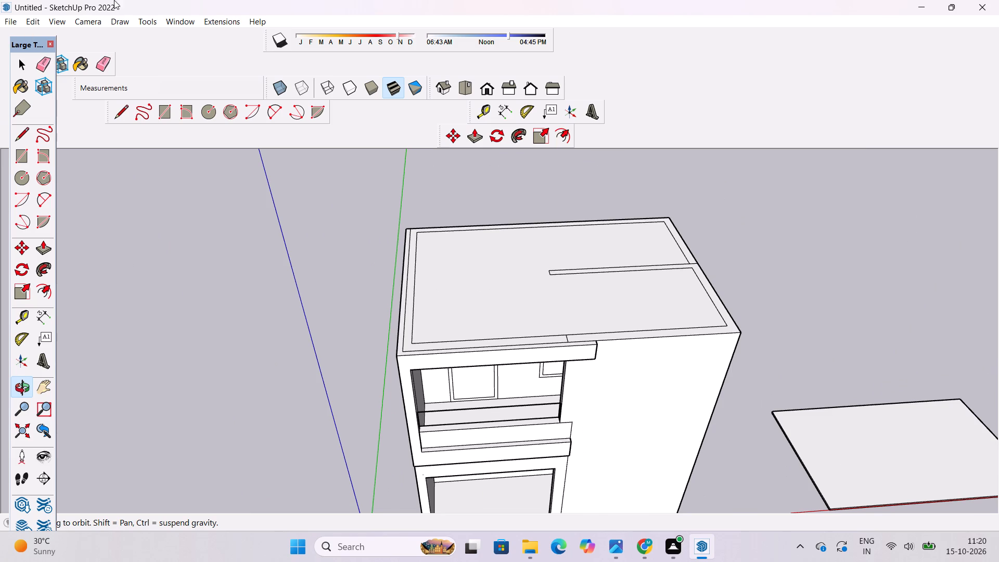
scroll(348, 345, "down", 2)
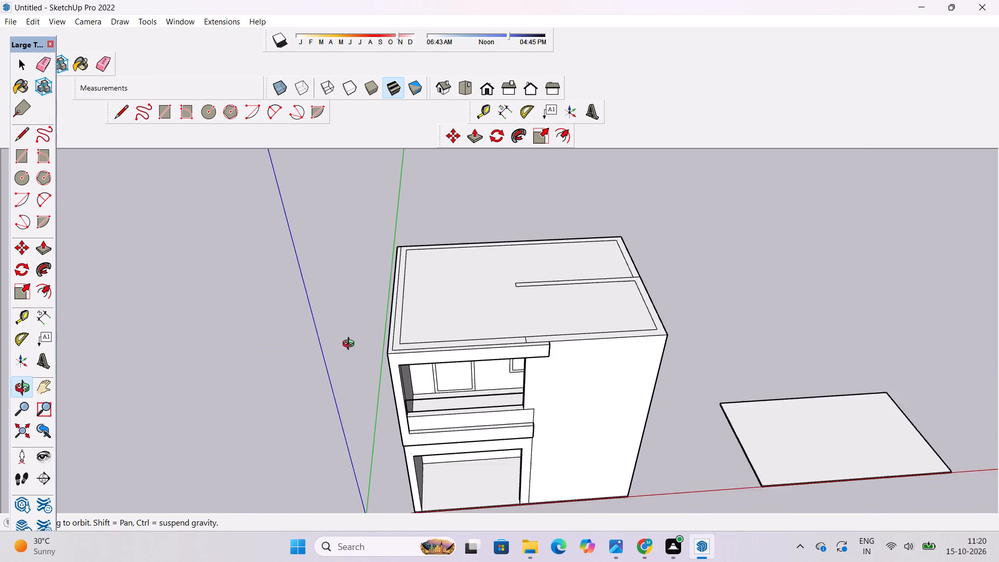
scroll(351, 345, "down", 2)
left_click_drag(357, 361, 360, 296)
left_click_drag(360, 296, 512, 200, "shift")
left_click_drag(512, 325, 392, 322)
scroll(380, 349, "up", 1)
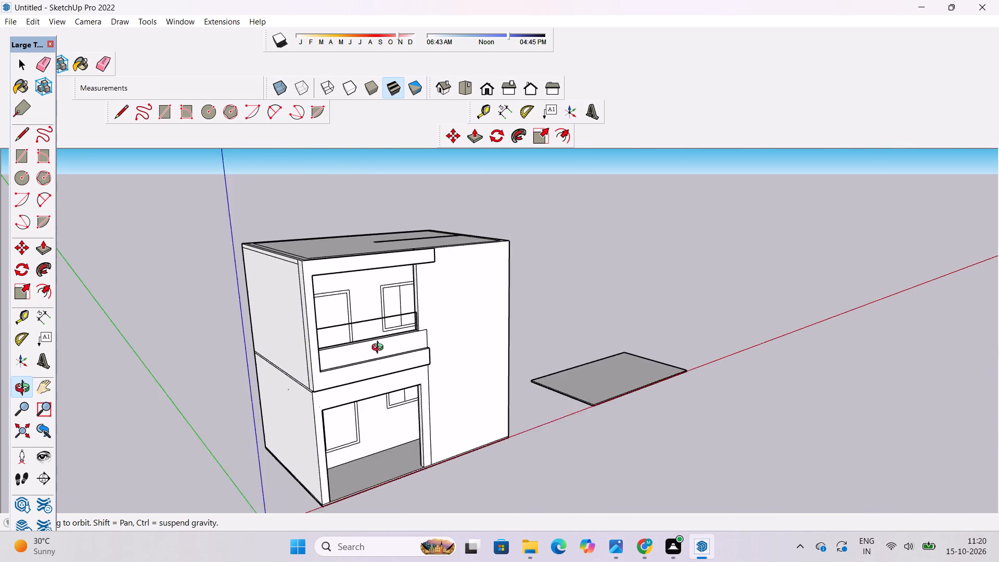
scroll(380, 349, "up", 2)
left_click_drag(378, 349, 393, 310, "shift")
left_click_drag(393, 310, 329, 341)
scroll(364, 279, "up", 4)
left_click_drag(364, 279, 373, 343, "shift")
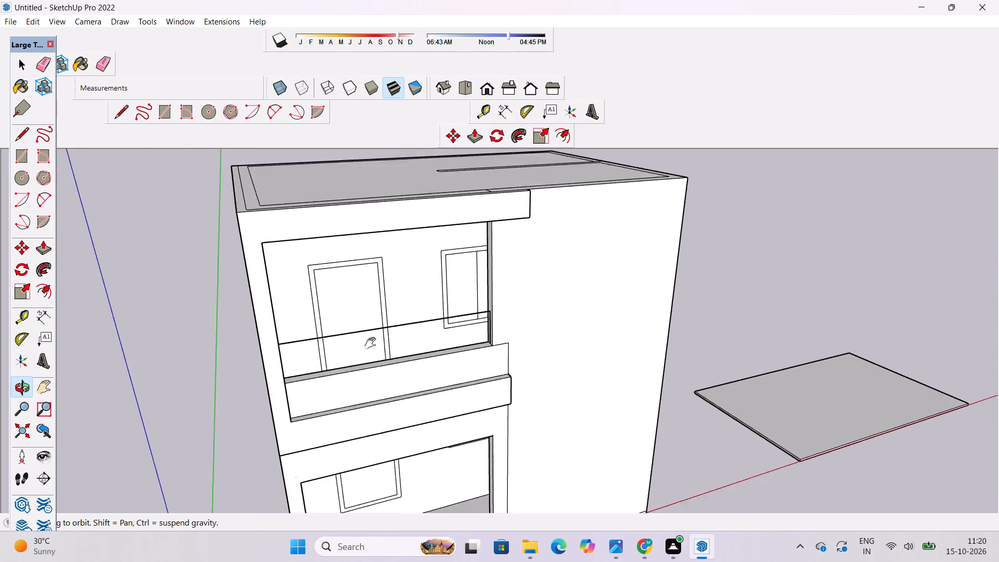
left_click_drag(373, 343, 373, 366, "shift")
left_click_drag(483, 316, 404, 431)
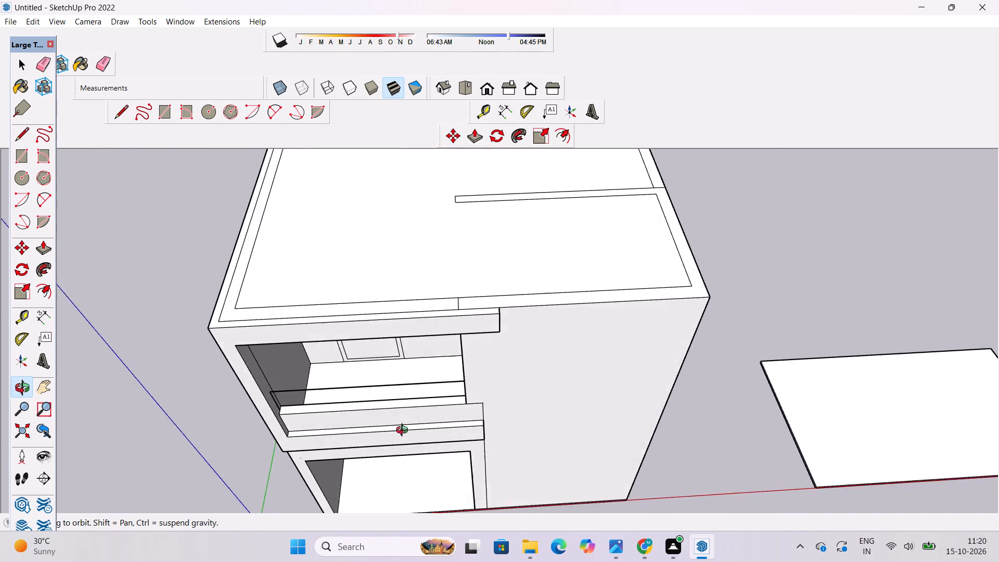
left_click_drag(404, 431, 351, 410)
left_click_drag(435, 329, 407, 381, "shift")
left_click_drag(409, 381, 262, 318)
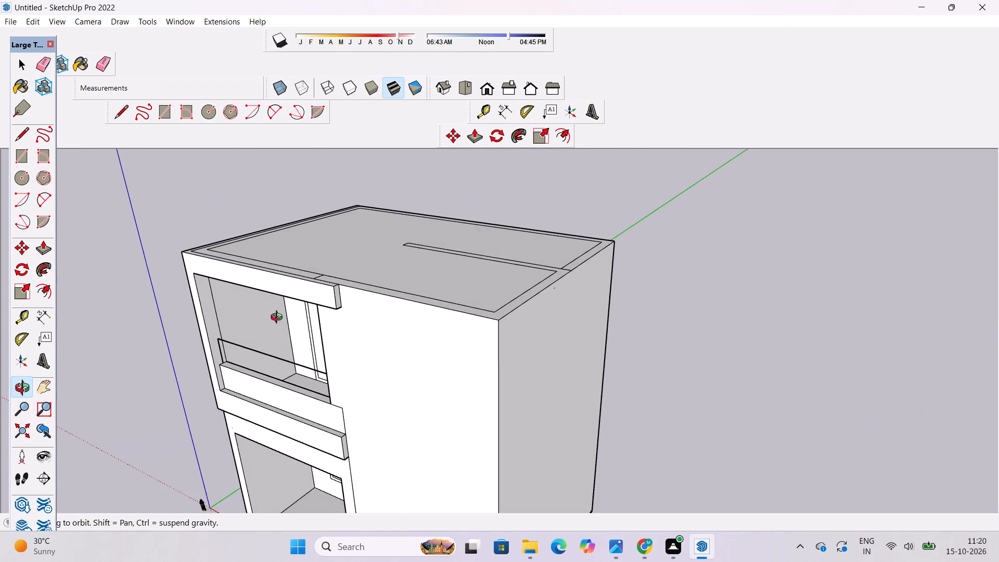
Raise the joined roof border strip into walls 50' high with Push/Pull, enclosing three sides of the roof section.
left_click_drag(354, 308, 386, 360, "shift")
scroll(386, 361, "down", 4)
left_click_drag(386, 361, 381, 374, "shift")
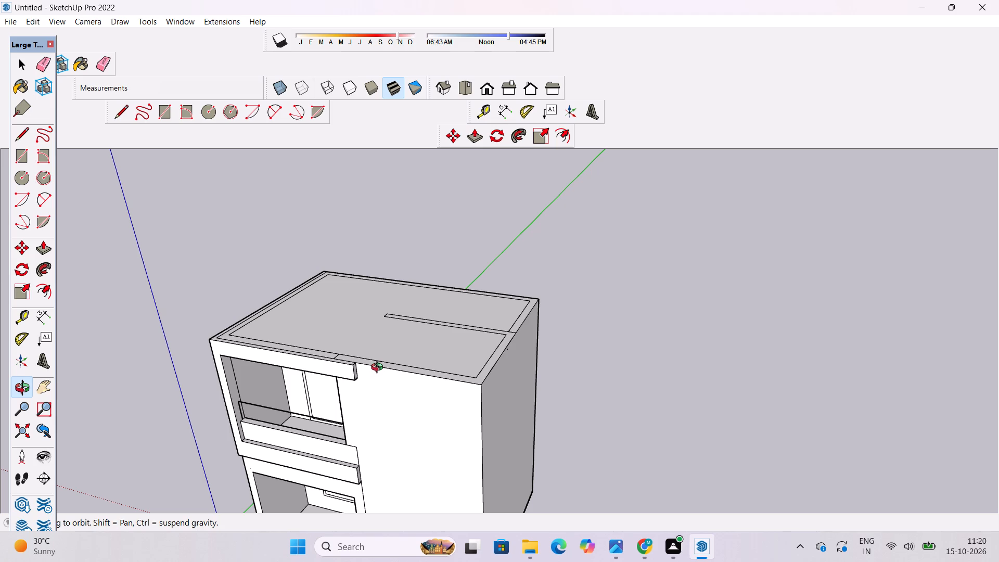
key("p")
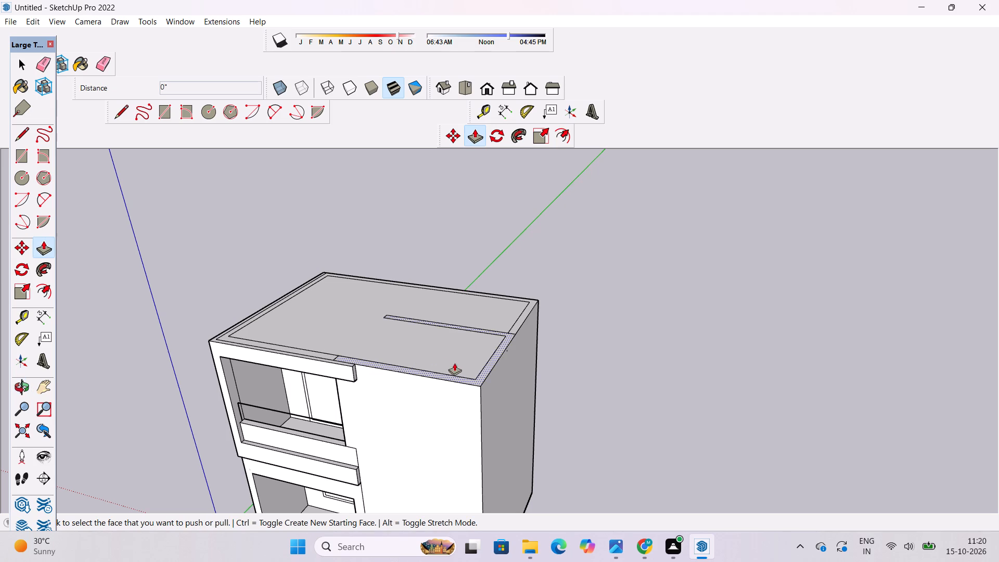
scroll(478, 380, "up", 3)
left_click(480, 380)
scroll(480, 353, "down", 2)
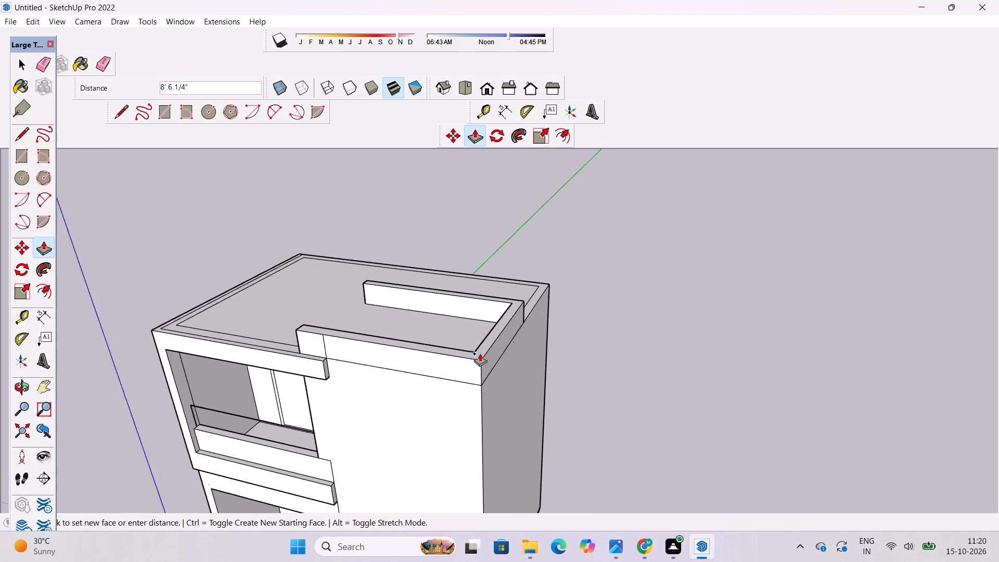
scroll(480, 353, "down", 3)
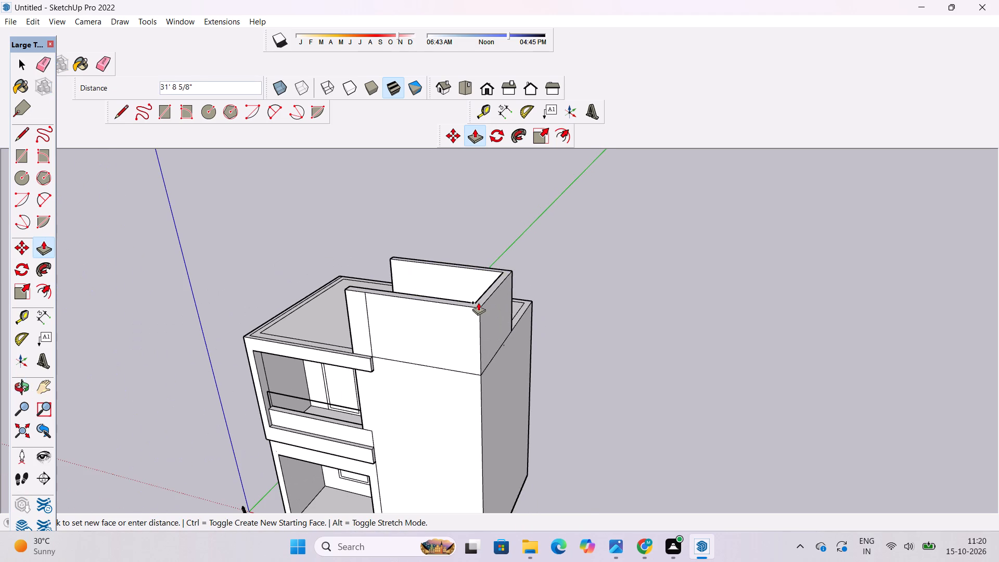
key("o")
scroll(478, 302, "down", 5)
left_click_drag(403, 335, 520, 312)
left_click_drag(513, 316, 499, 335, "shift")
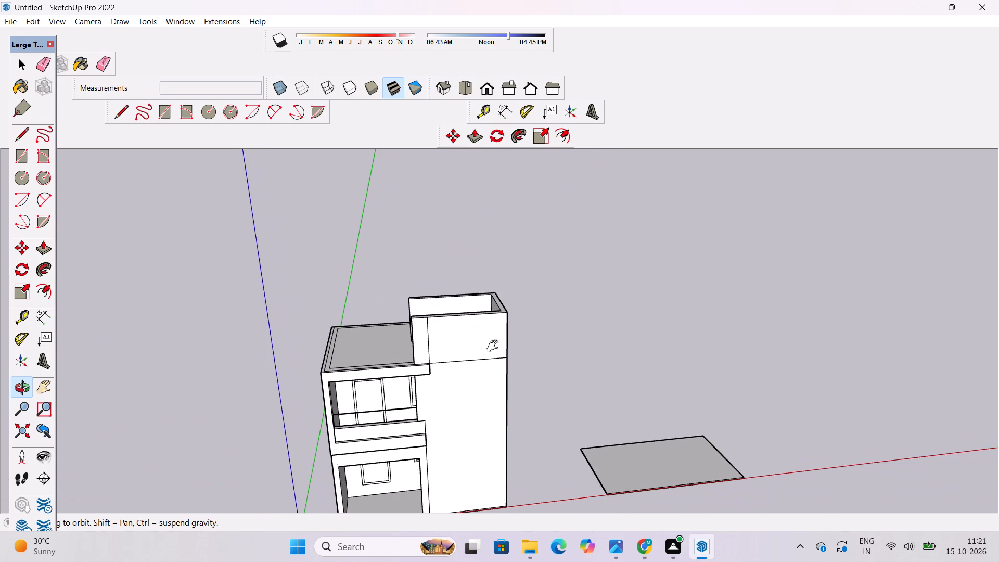
left_click_drag(494, 349, 494, 380, "shift")
left_click_drag(492, 381, 485, 359)
left_click_drag(484, 355, 483, 393, "shift")
left_click_drag(483, 393, 473, 373, "shift")
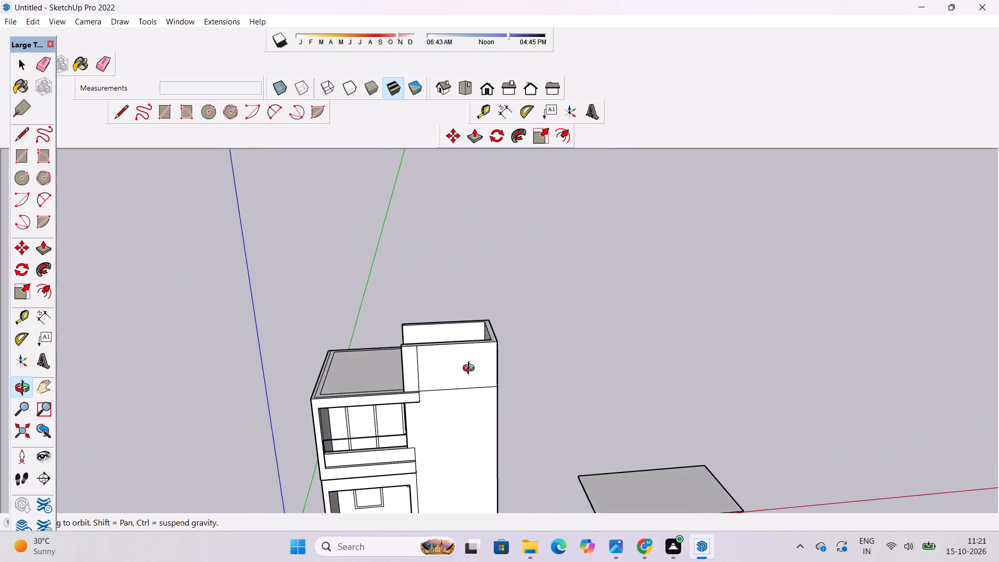
scroll(469, 365, "up", 3)
left_click(469, 365, "shift")
key("p")
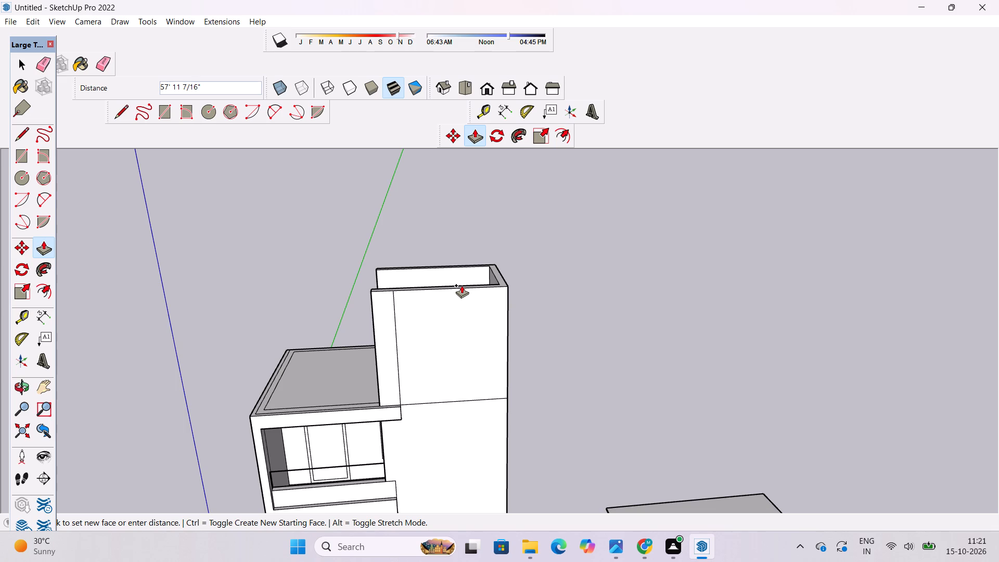
type("50'")
key("Return")
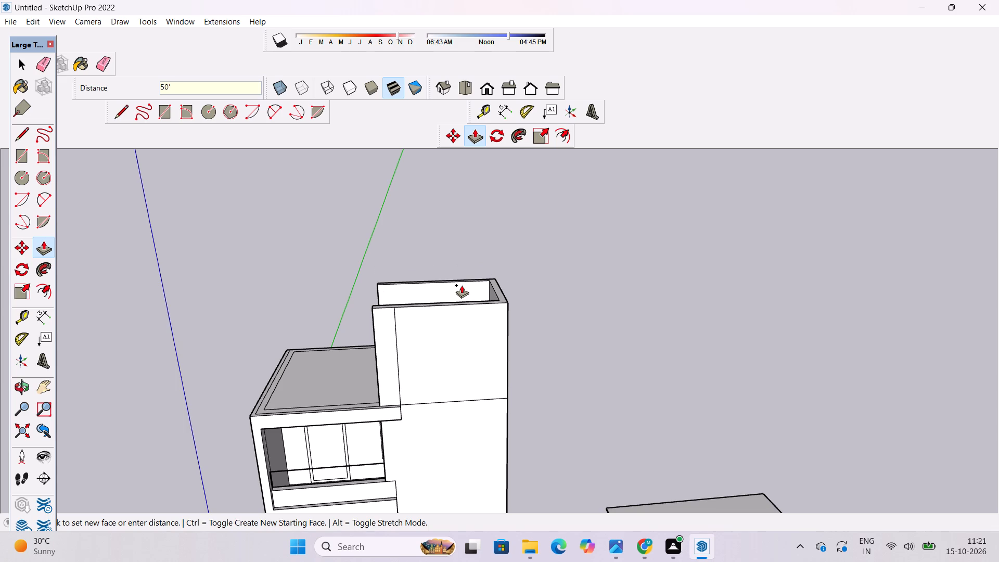
Erase the vertical line dividing the front face of the newly raised roof wall.
key("o")
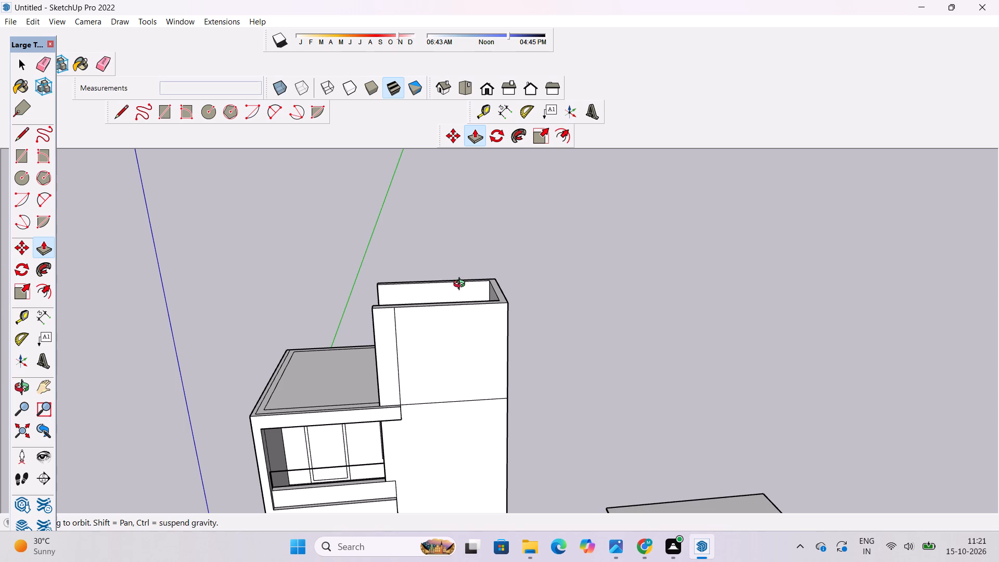
scroll(432, 356, "up", 3)
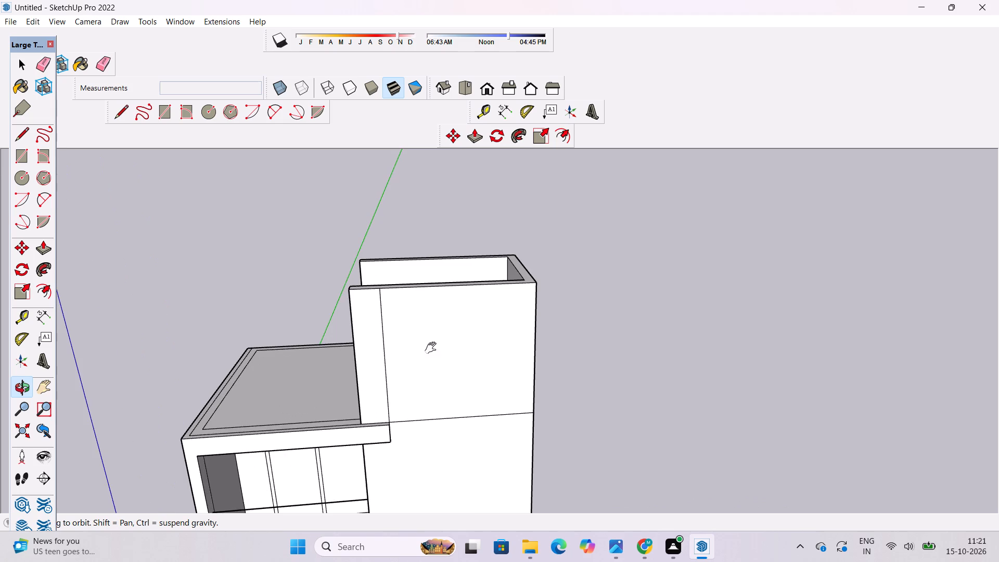
left_click_drag(433, 348, 434, 359, "shift")
key("e")
left_click_drag(397, 330, 370, 360)
left_click_drag(385, 351, 383, 359)
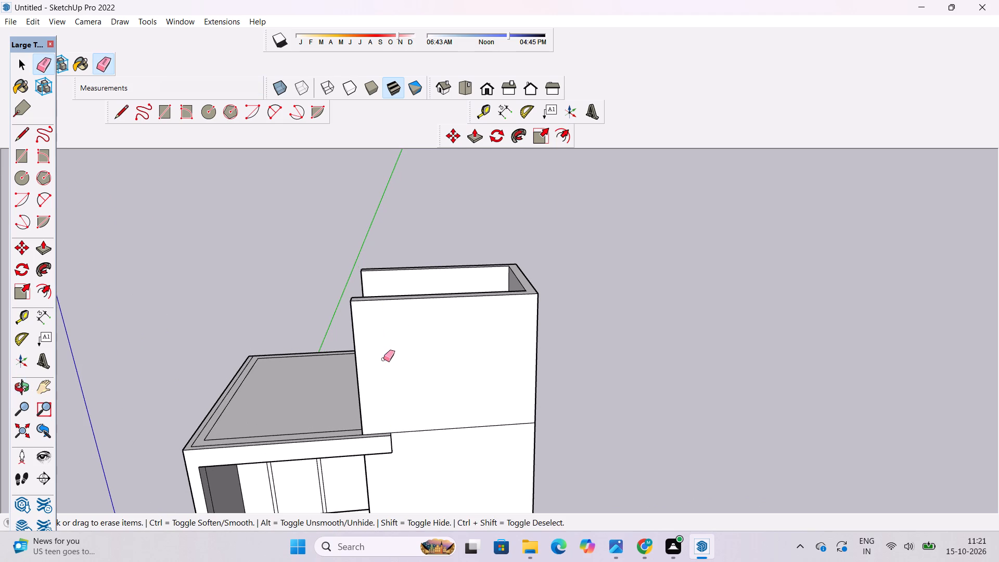
key("space")
Push/Pull the upper storey's front frame face, including the roof beam and balcony base, outward by 2'.
type("o")
left_click_drag(416, 433, 369, 460)
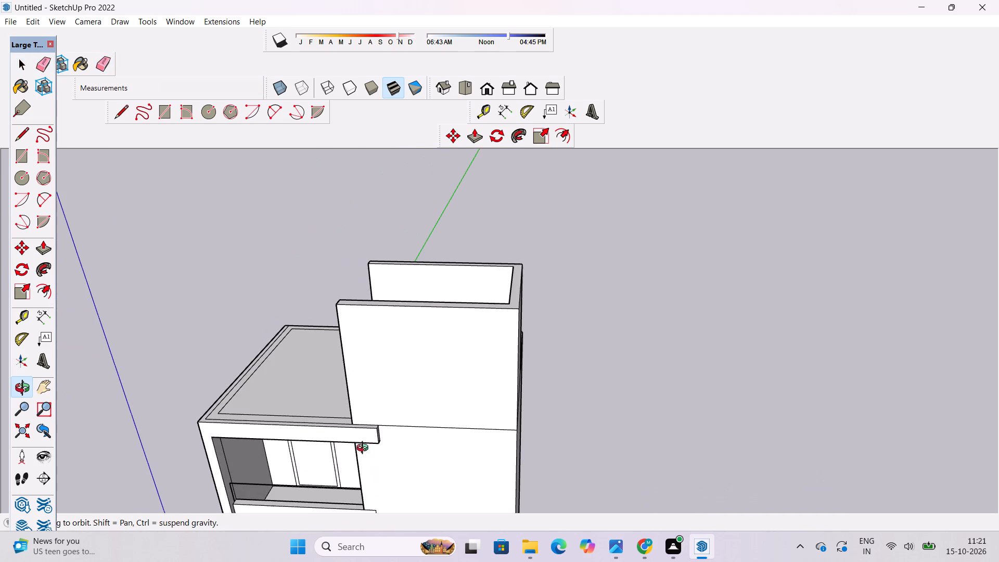
scroll(292, 450, "up", 4)
left_click_drag(290, 449, 306, 467, "shift")
left_click_drag(319, 474, 384, 489)
left_click_drag(389, 482, 414, 422, "shift")
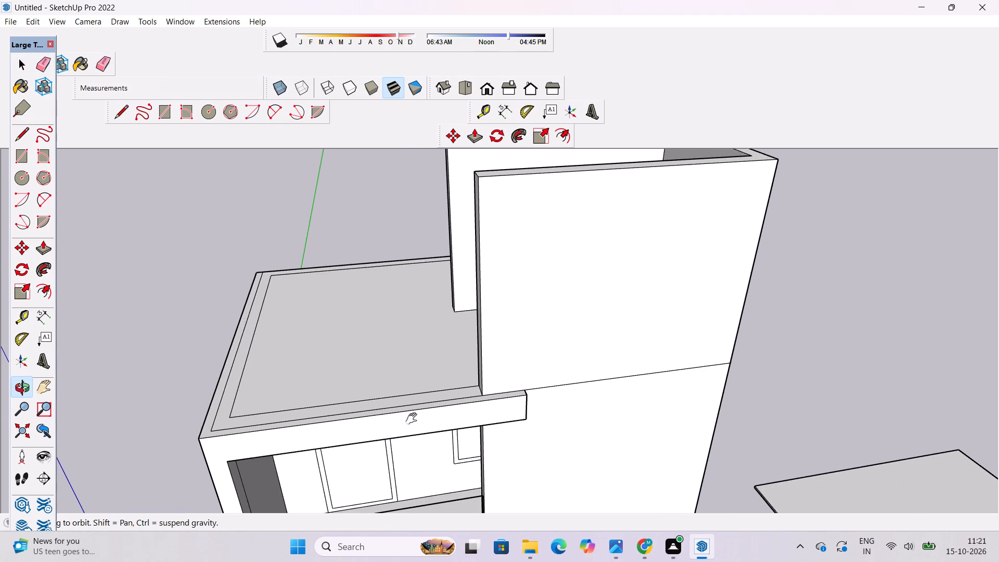
scroll(406, 398, "down", 3)
left_click_drag(442, 421, 438, 326, "shift")
left_click_drag(332, 426, 451, 400)
left_click_drag(451, 400, 425, 361)
left_click_drag(425, 360, 515, 416)
left_click_drag(492, 409, 458, 397, "shift")
left_click_drag(458, 397, 463, 402)
key("p")
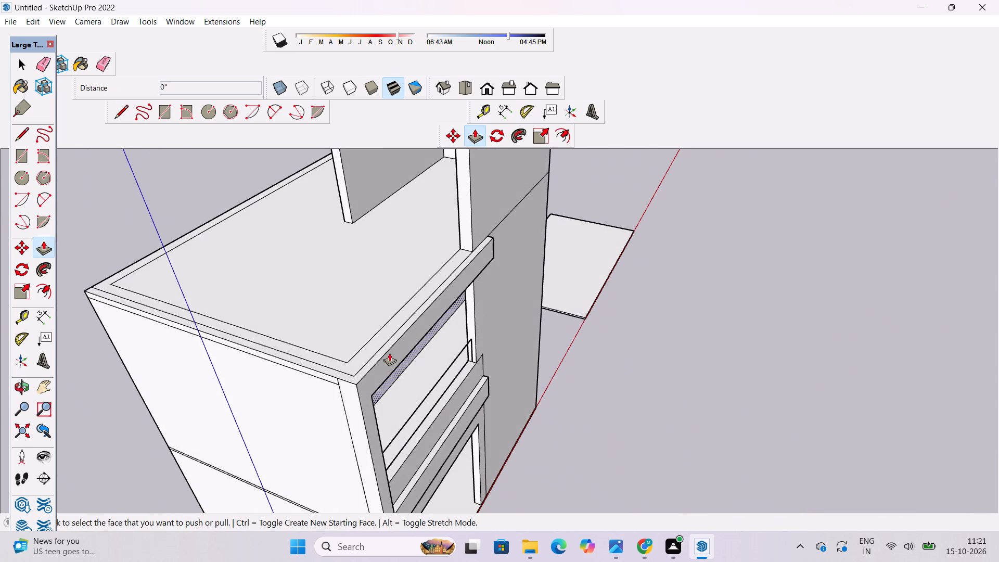
left_click(389, 357)
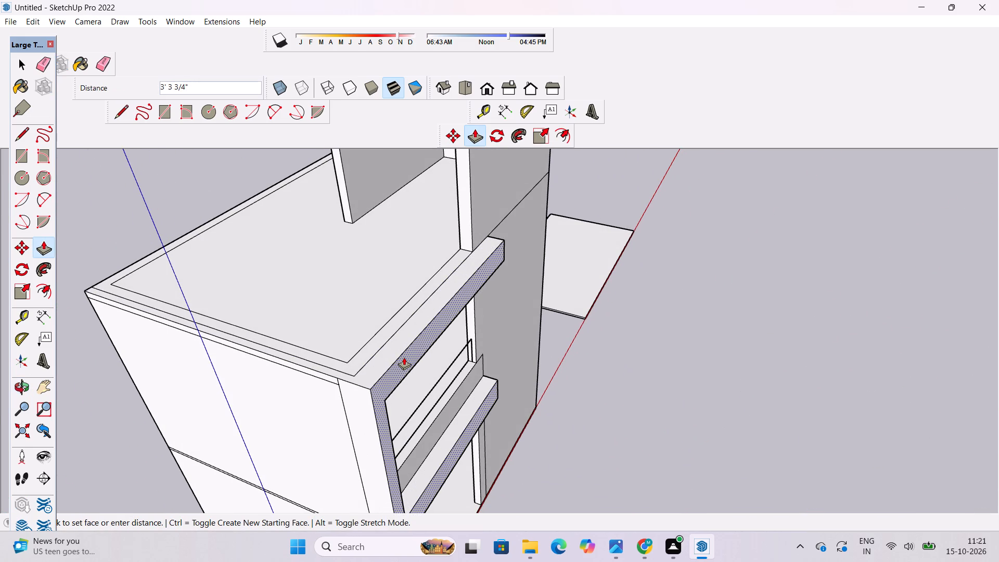
type("2'")
key("Return")
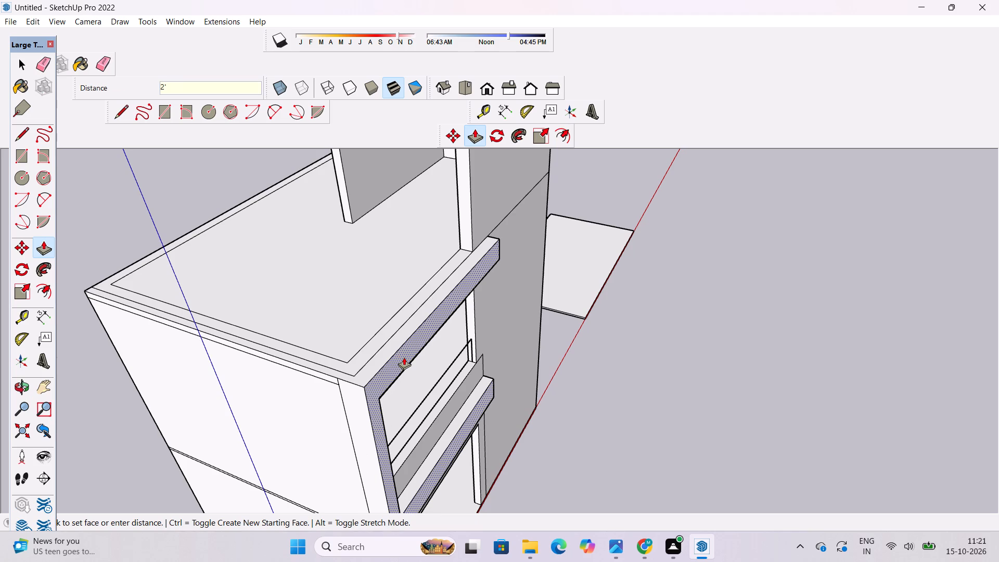
Examine the extended front frame, balcony and raised roof walls from several angles.
key("o")
scroll(399, 321, "down", 6)
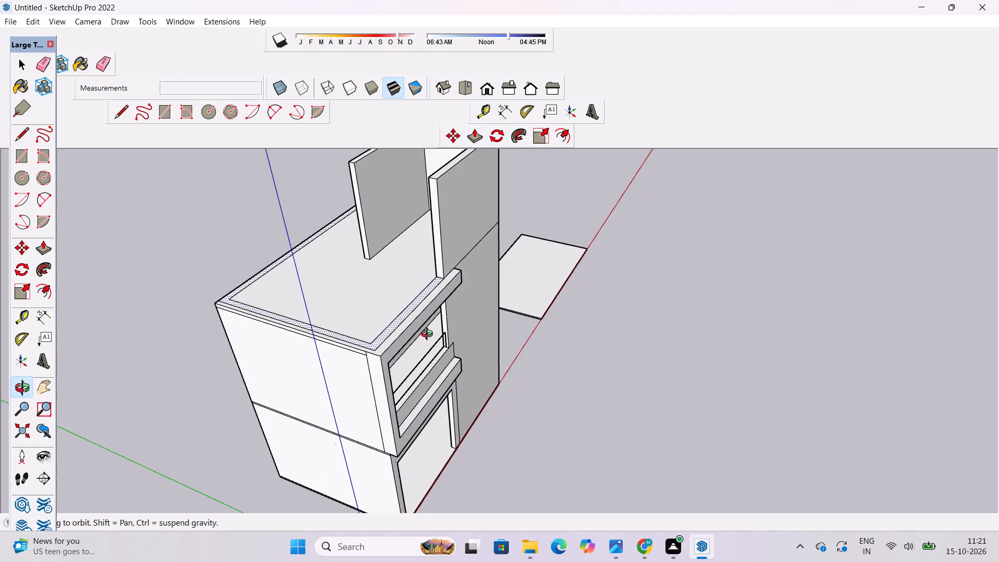
left_click_drag(498, 355, 173, 236)
scroll(541, 278, "up", 6)
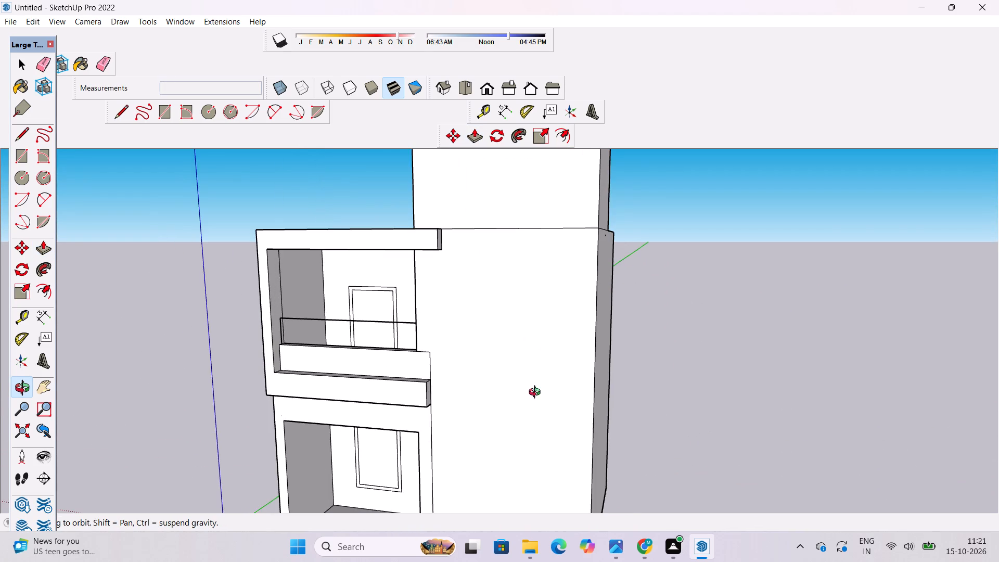
left_click_drag(454, 393, 594, 395)
scroll(535, 353, "down", 6)
left_click_drag(378, 398, 530, 401)
scroll(307, 394, "down", 6)
left_click_drag(468, 426, 288, 440)
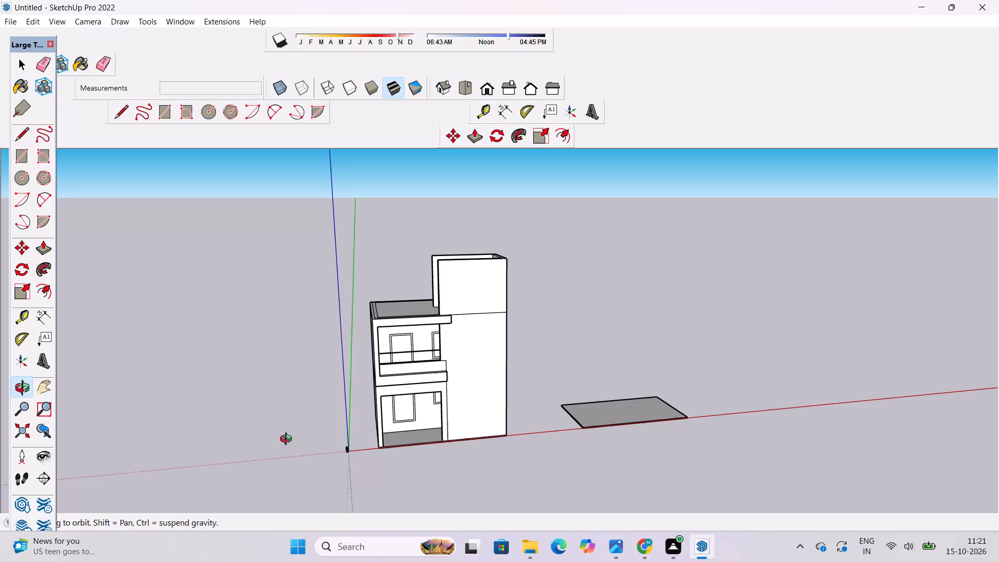
scroll(288, 440, "down", 4)
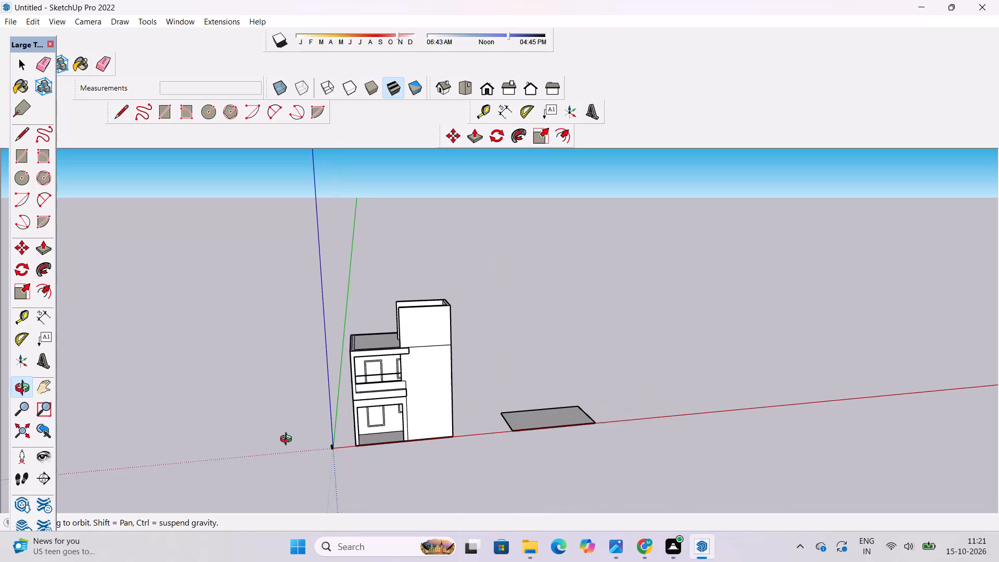
scroll(288, 440, "up", 3)
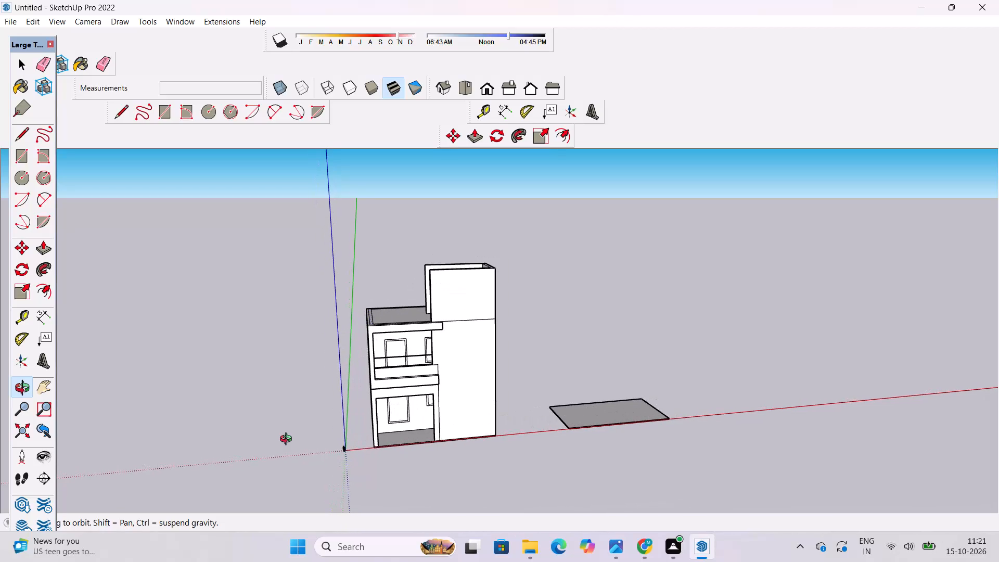
scroll(288, 440, "up", 1)
scroll(288, 440, "down", 3)
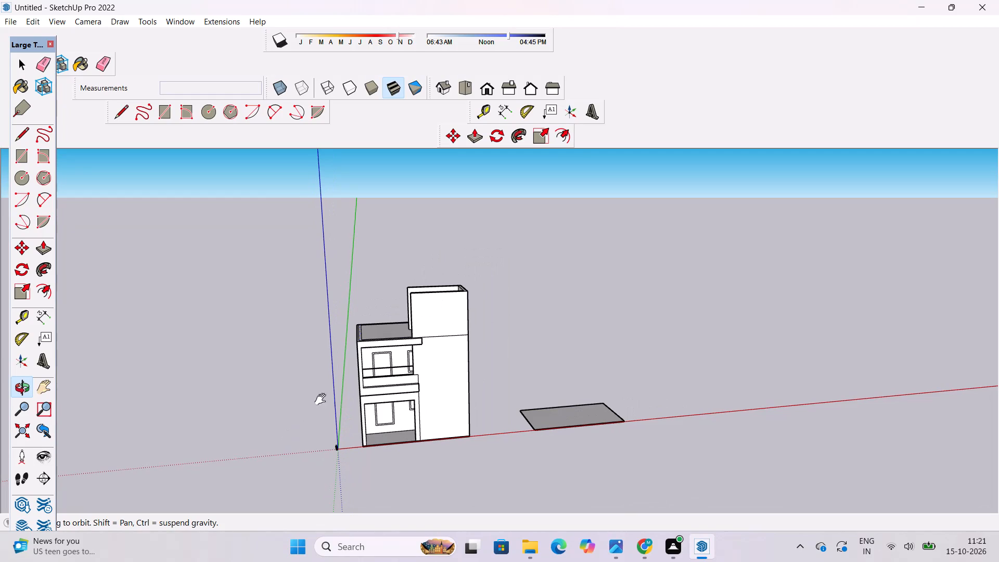
scroll(471, 310, "up", 9)
left_click_drag(404, 380, 521, 445)
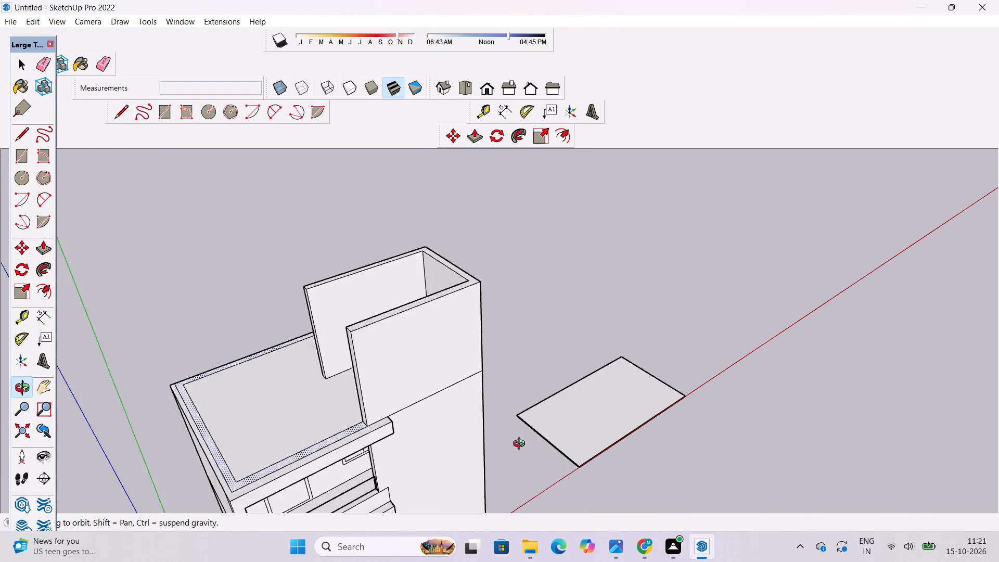
left_click_drag(521, 445, 523, 437)
left_click(349, 363)
left_click_drag(345, 356, 356, 293, "shift")
left_click_drag(356, 304, 354, 329)
key("space")
left_click(211, 324)
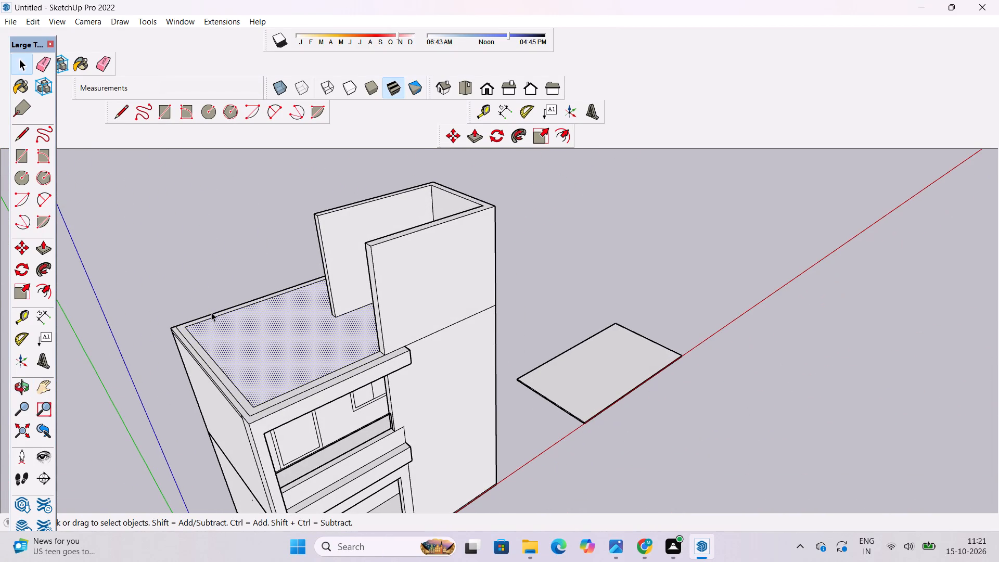
left_click(249, 249)
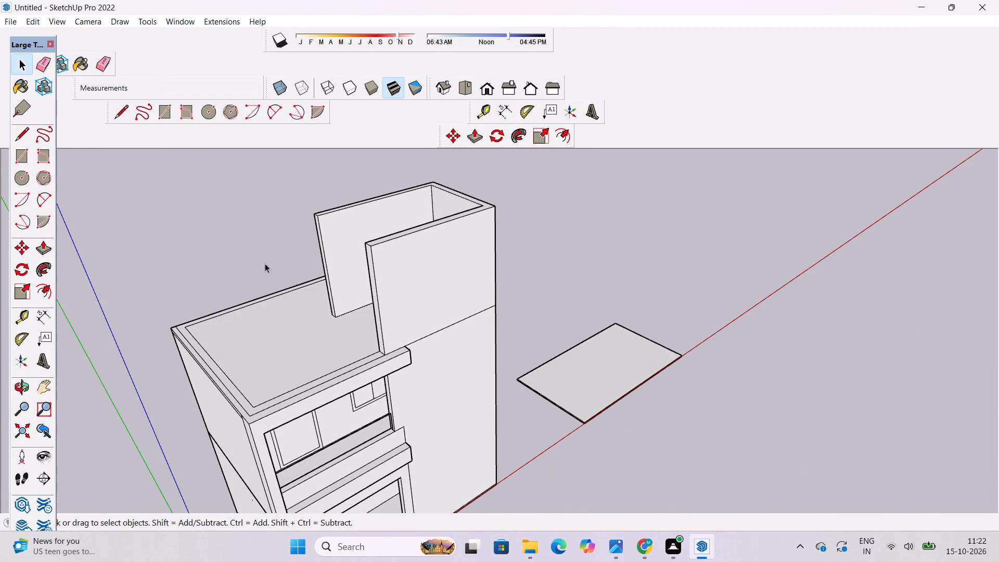
Examine the open side of the raised walls and the roof border from the side and front of the house.
left_click(16, 386)
scroll(165, 309, "down", 5)
left_click_drag(108, 352, 432, 292)
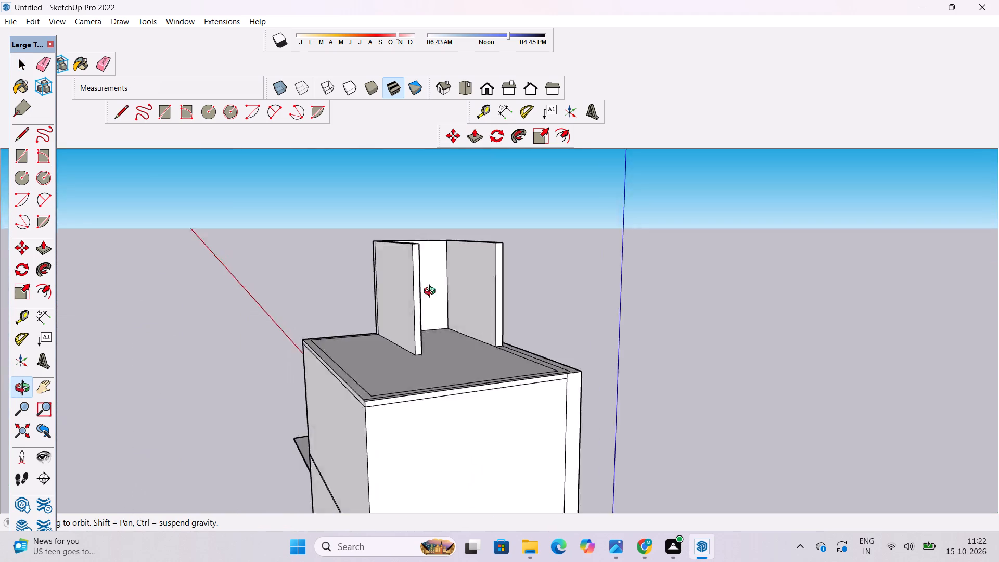
left_click_drag(432, 292, 87, 303)
scroll(249, 281, "down", 5)
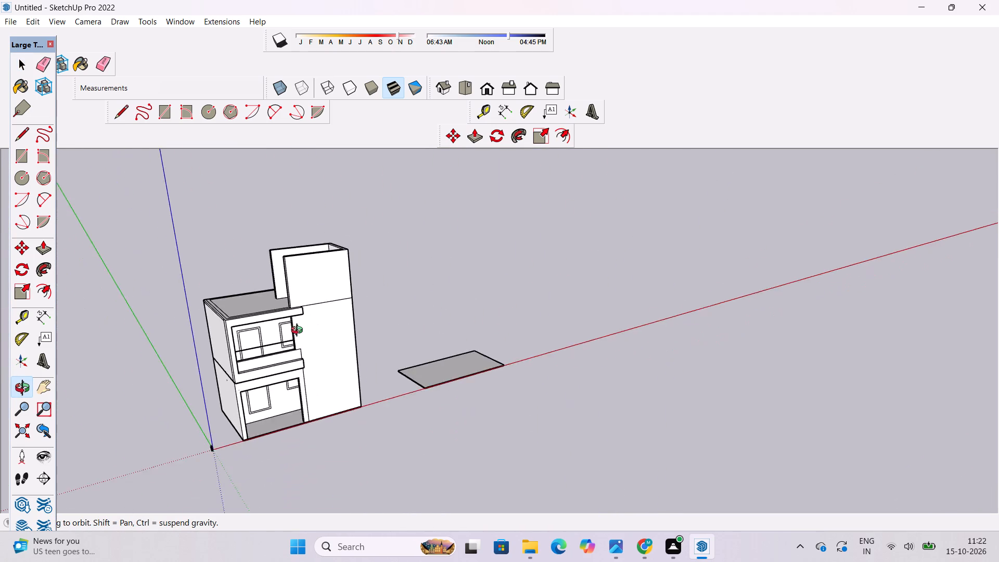
scroll(299, 331, "up", 9)
left_click_drag(365, 346, 182, 309)
scroll(237, 266, "down", 6)
left_click_drag(238, 266, 623, 333)
scroll(554, 259, "up", 4)
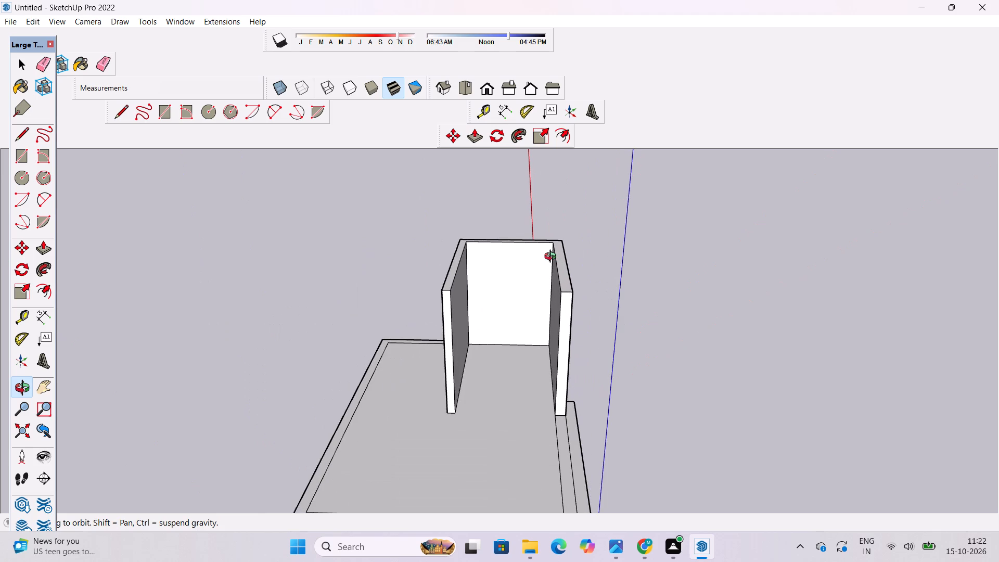
scroll(509, 303, "down", 3)
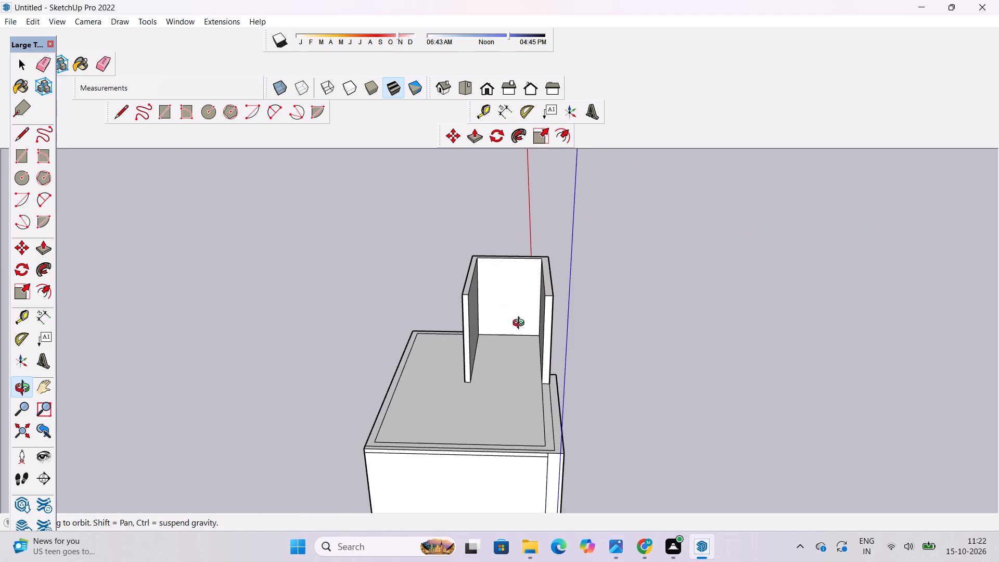
left_click_drag(581, 338, 126, 337)
scroll(293, 298, "up", 3)
left_click_drag(278, 323, 301, 318)
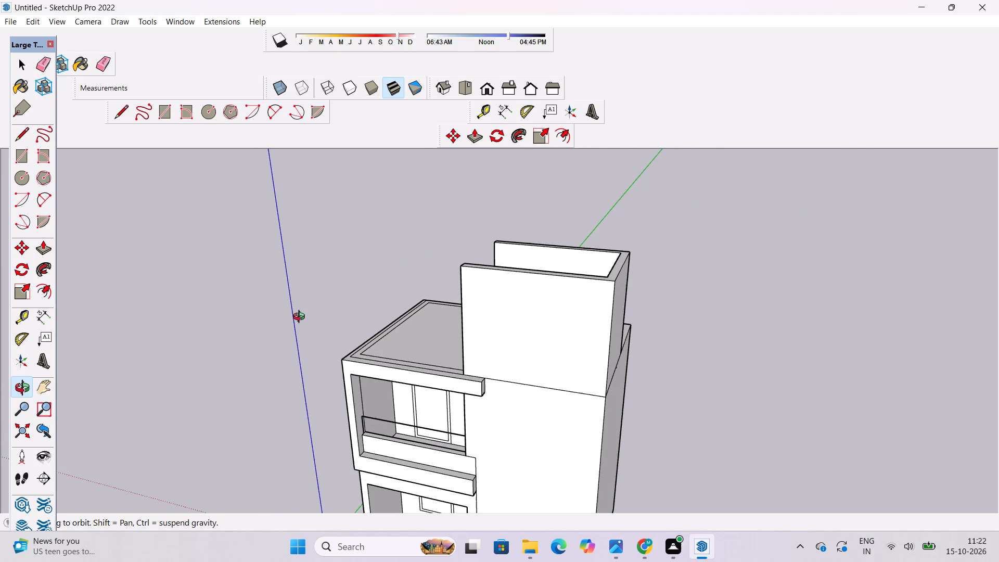
Erase the long line between the projecting front beam's top and the roof border, merging them into one face.
left_click_drag(319, 298, 440, 409, "shift")
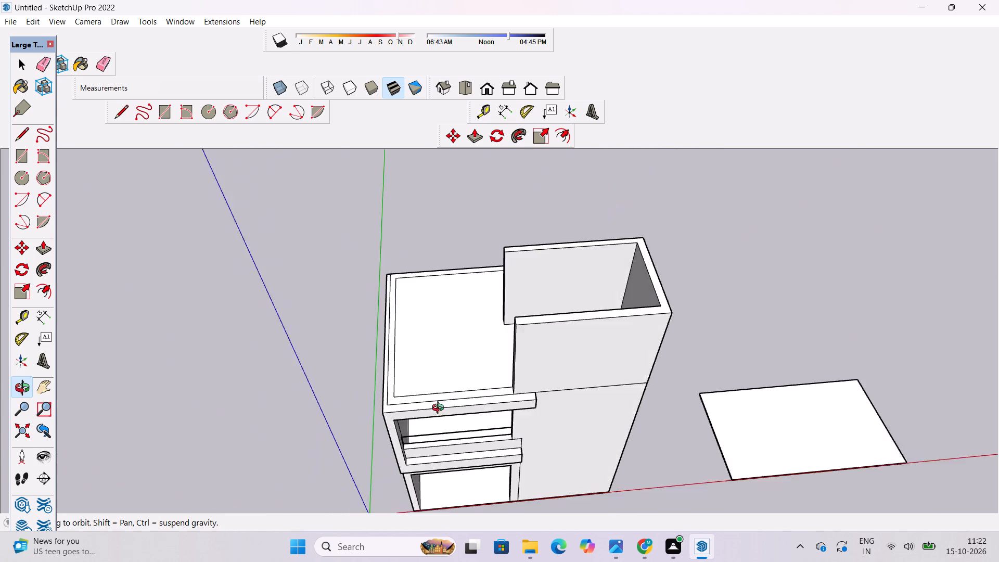
left_click_drag(440, 409, 462, 424, "shift")
scroll(477, 428, "up", 6)
left_click_drag(478, 426, 468, 388)
left_click_drag(467, 379, 494, 419)
scroll(389, 401, "down", 5)
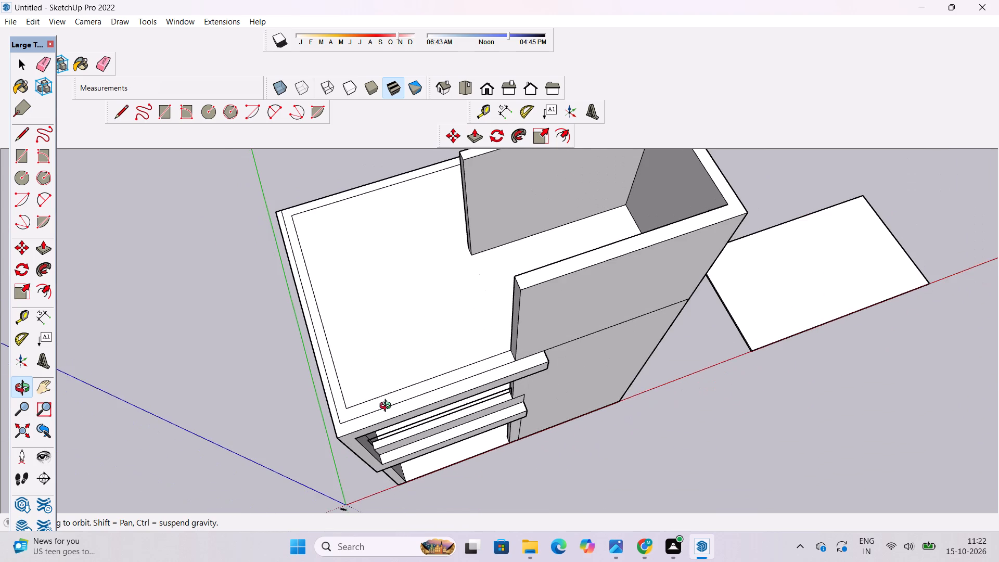
left_click_drag(392, 423, 395, 402)
scroll(437, 384, "up", 4)
left_click_drag(437, 384, 437, 351, "shift")
left_click_drag(437, 350, 436, 373)
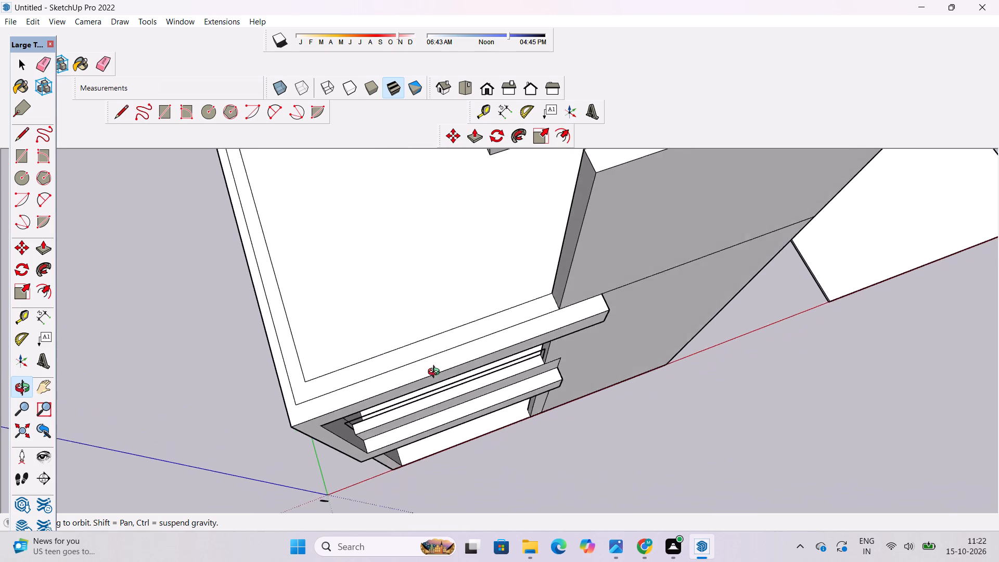
left_click_drag(436, 373, 435, 375)
scroll(460, 350, "up", 2)
left_click_drag(457, 342, 463, 366, "shift")
left_click_drag(462, 374, 389, 374)
left_click_drag(387, 373, 396, 373)
left_click_drag(396, 373, 426, 369)
left_click_drag(426, 369, 439, 355, "shift")
left_click_drag(439, 359, 458, 315, "shift")
left_click_drag(458, 315, 503, 322)
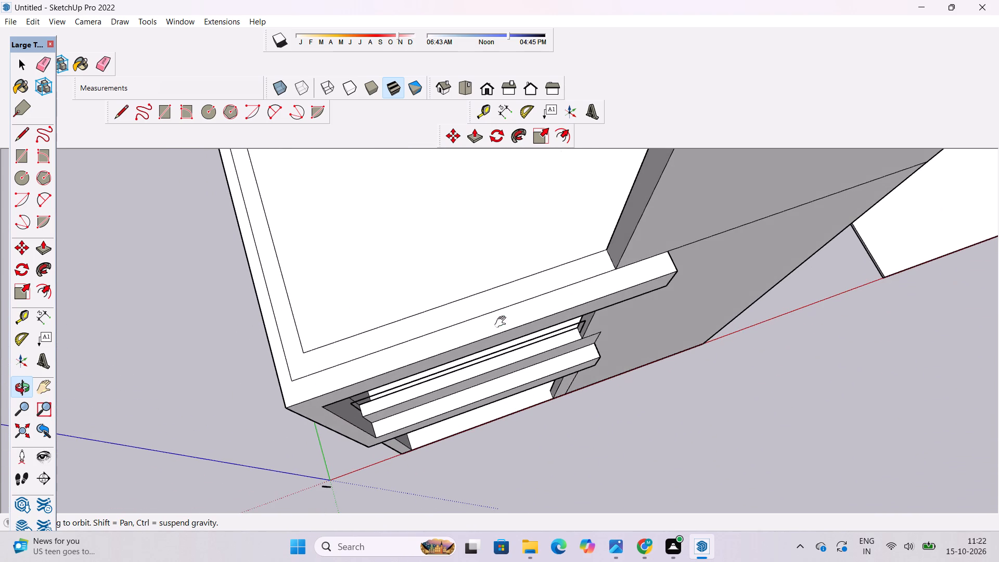
key("e")
left_click(449, 327)
key("space")
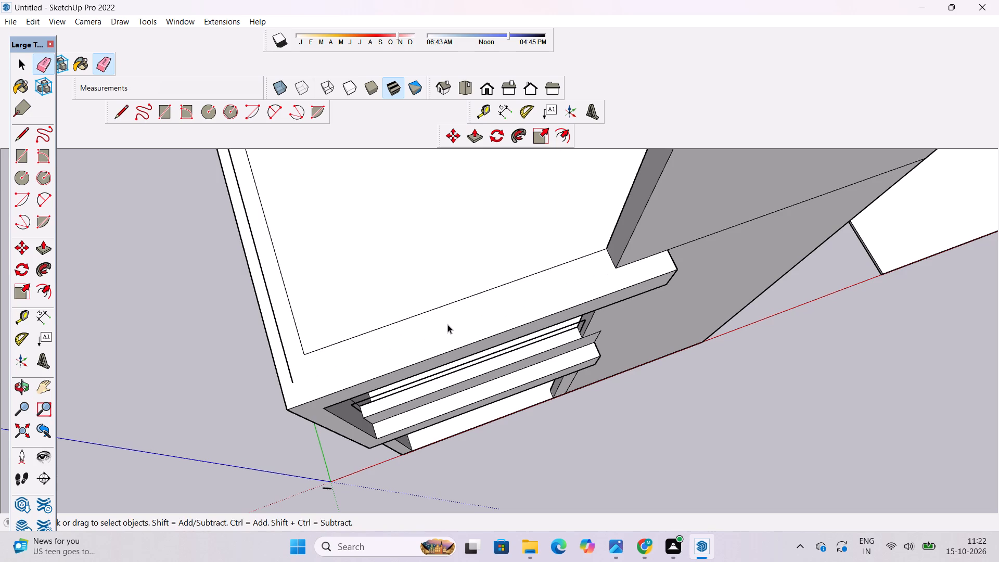
Place a guide 1.5' behind the front beam's top edge and a second one about 4'6" behind the first.
key("t")
left_click(489, 339)
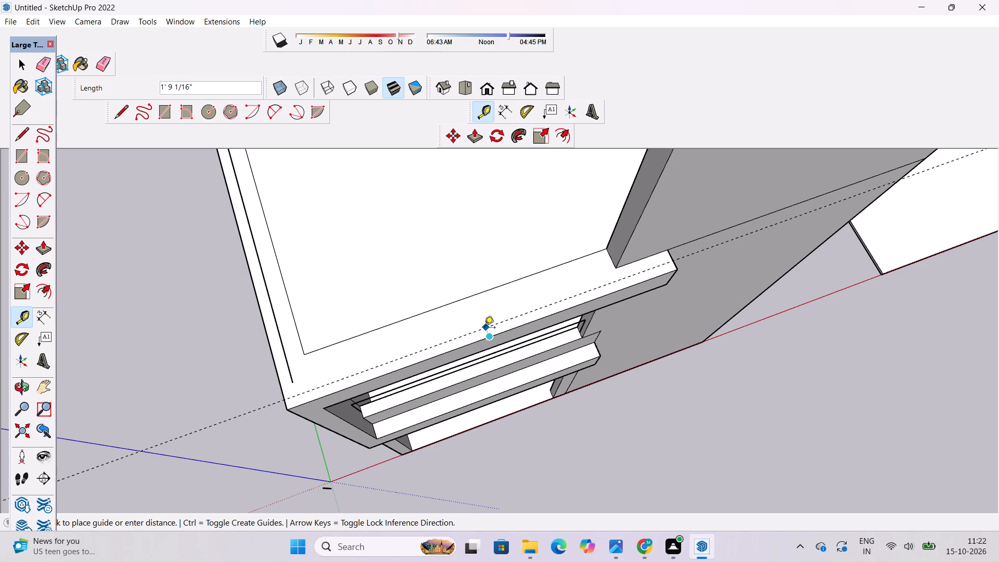
key("1")
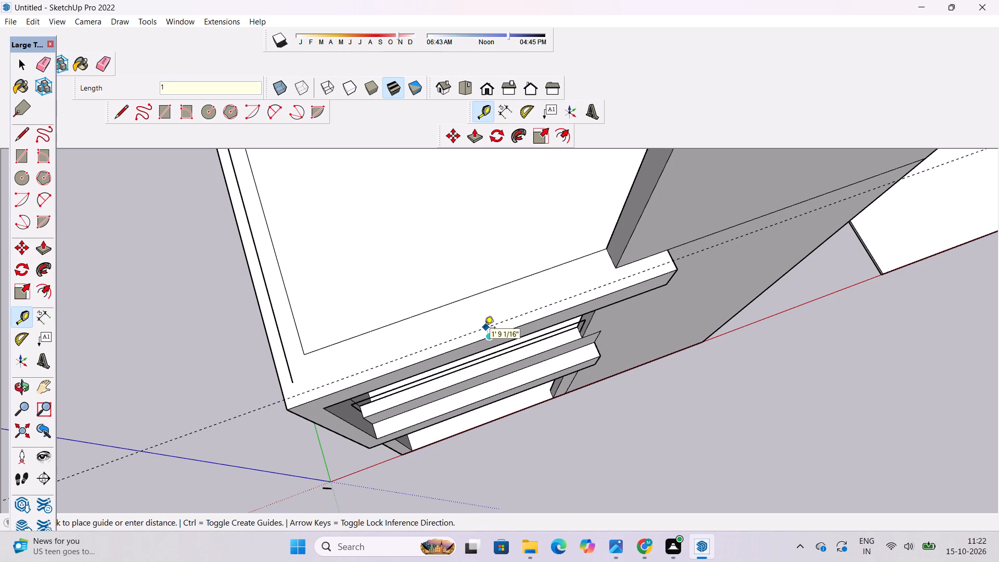
type(".5'")
key("Return")
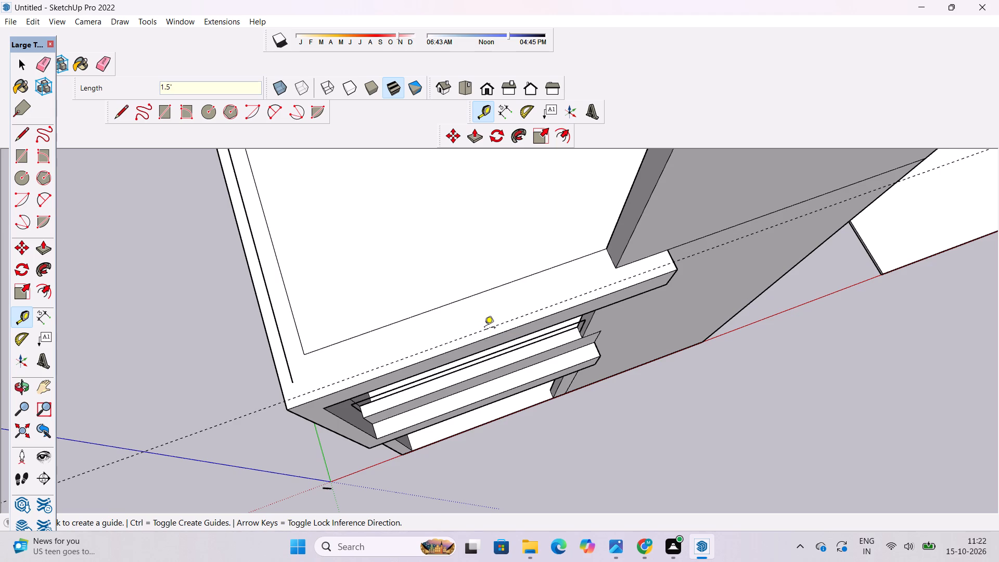
left_click(472, 335)
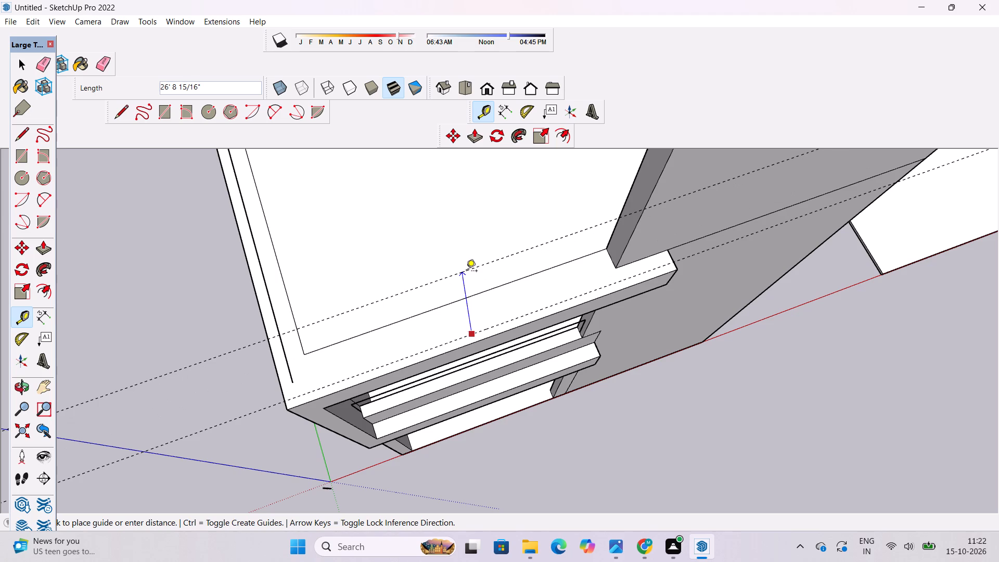
left_click(611, 259)
Draw a 4' line from the raised wall's corner to the beam edge, and an outer line along the front guide joined to the roof border.
key("space")
key("l")
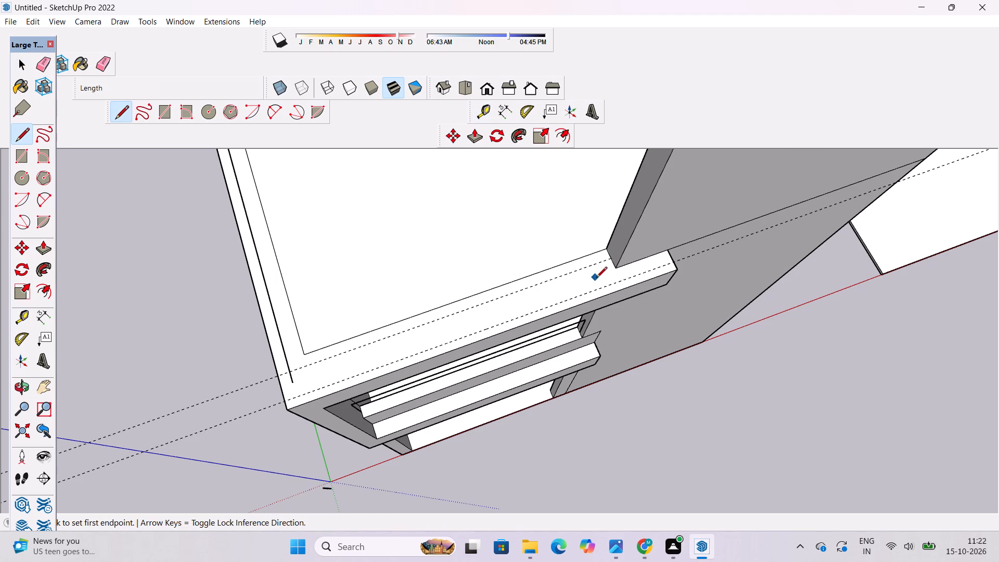
left_click(616, 270)
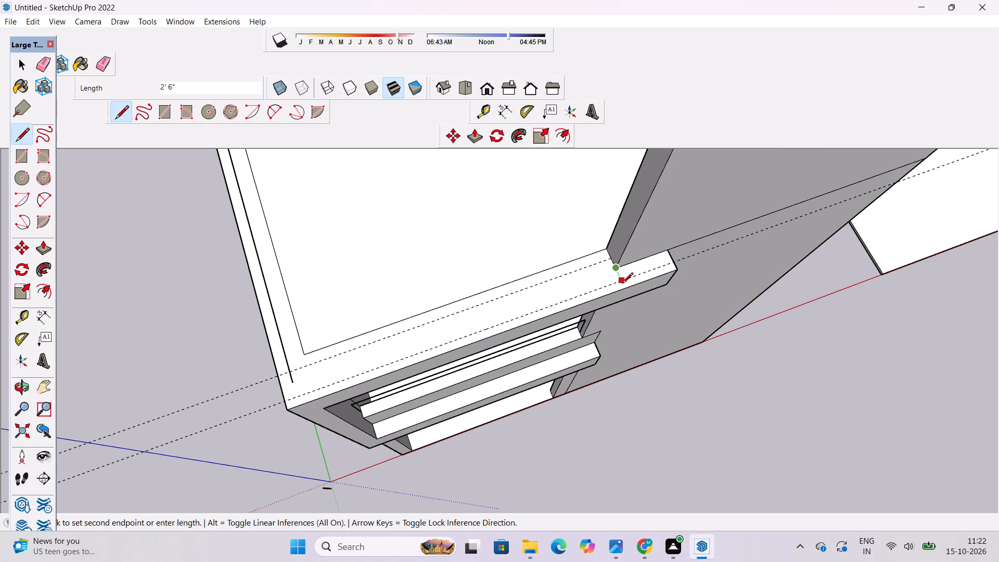
left_click(622, 285)
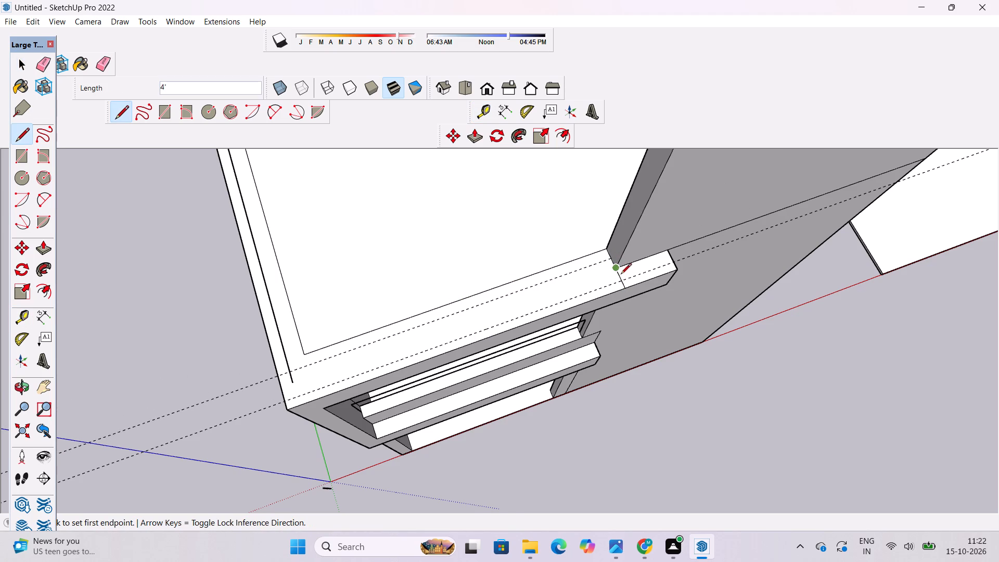
key("l")
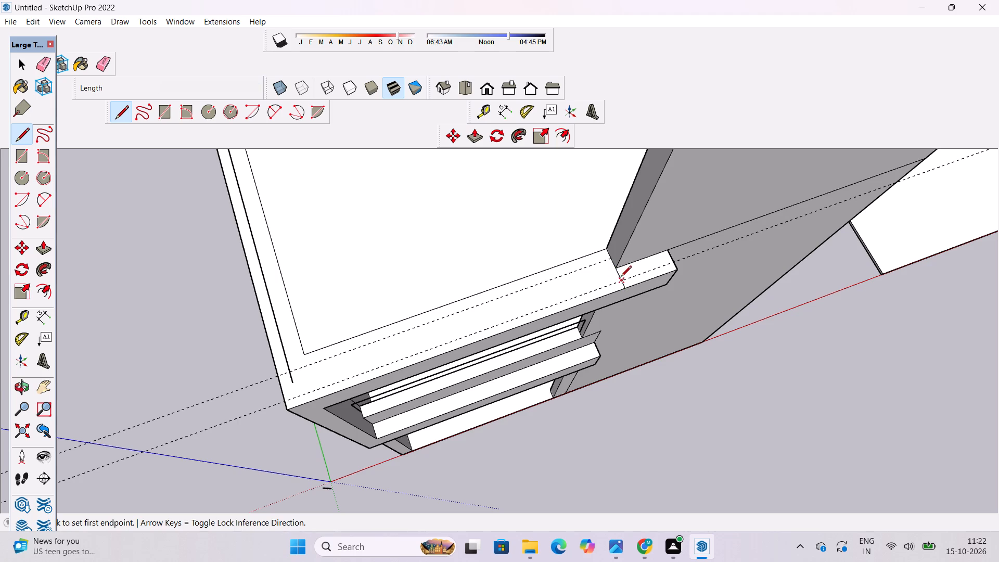
left_click(622, 281)
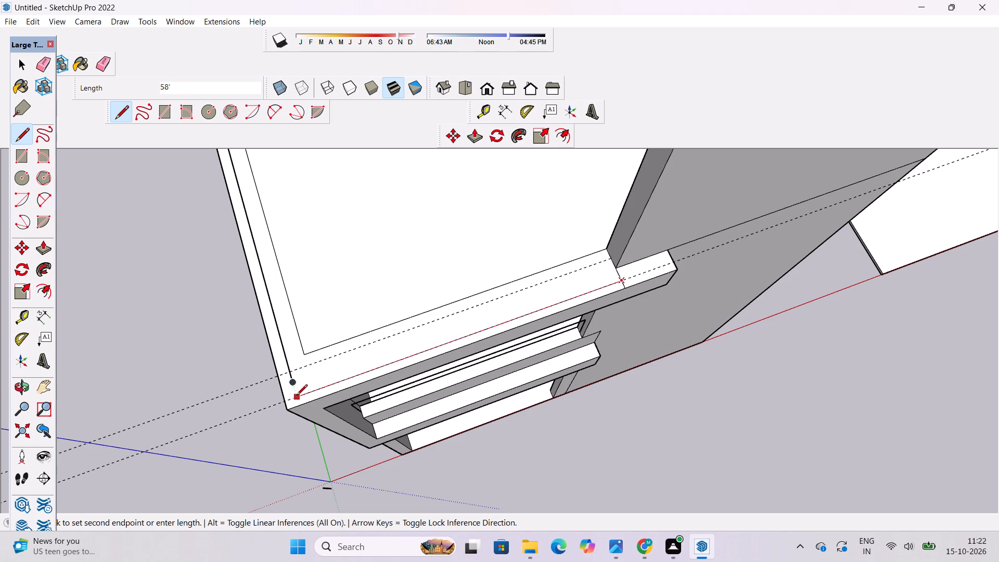
left_click(297, 398)
left_click(293, 383)
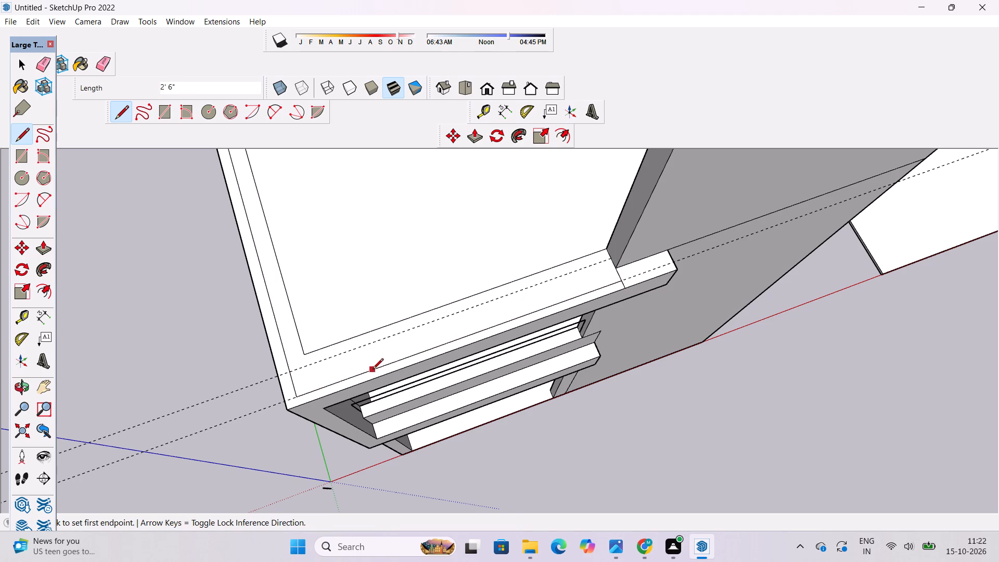
Draw the strip's inner line along the rear guide and connect it to the roof border's inner corner.
left_click(611, 261)
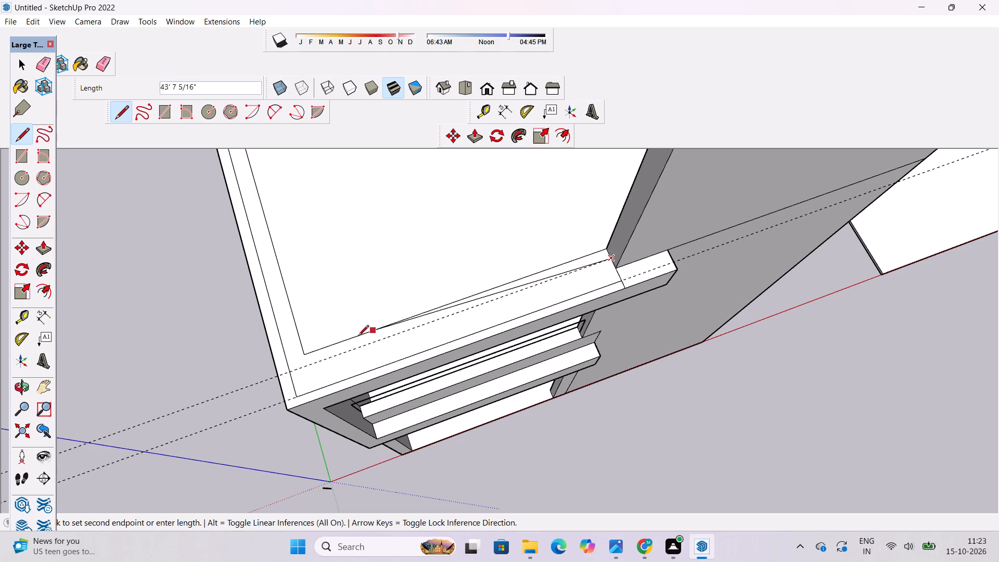
left_click(308, 367)
left_click(305, 356)
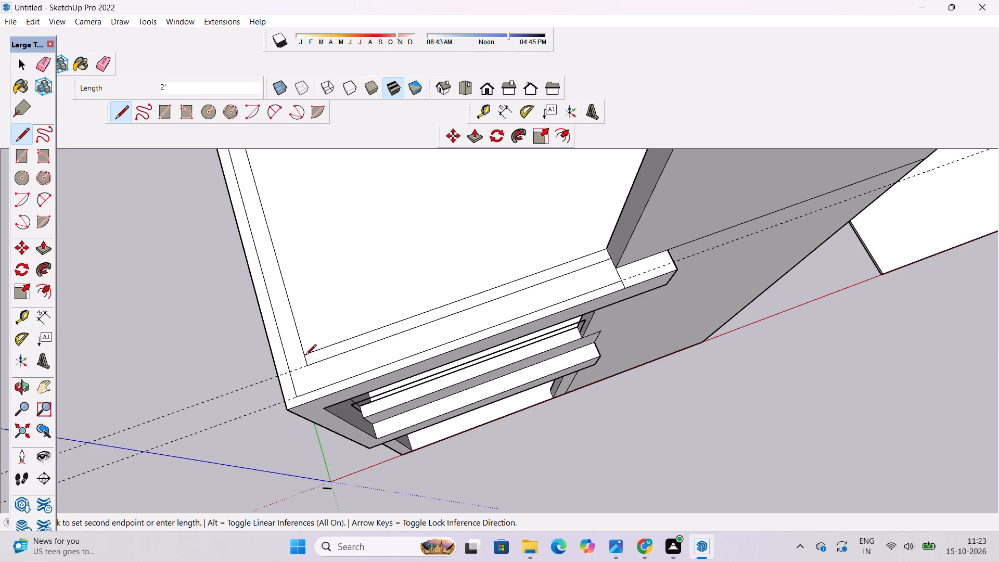
key("space")
Erase both guides, the old inner roof border line and the short stub between the new outer line and the beam edge.
type("e")
left_click_drag(248, 383, 253, 417)
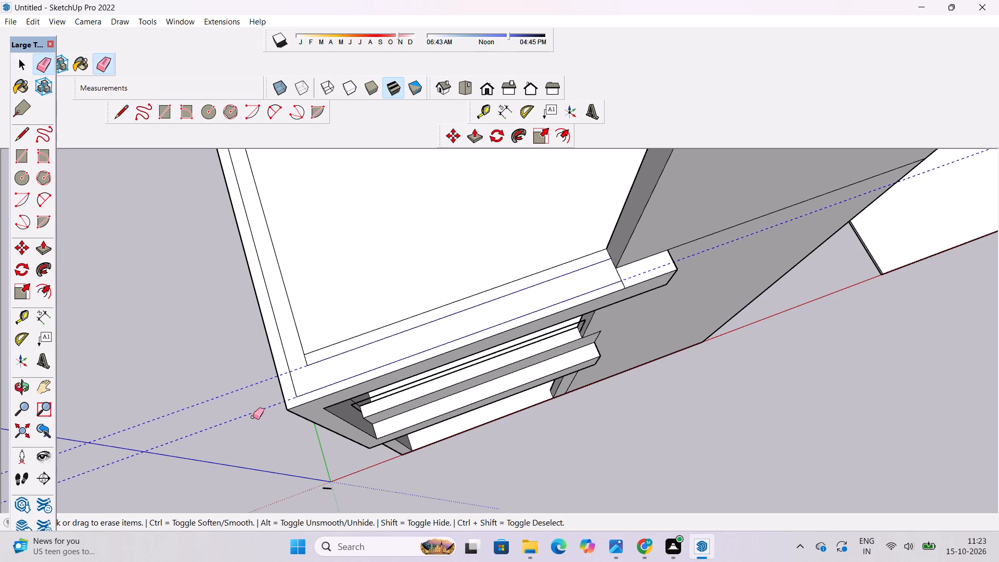
left_click_drag(253, 417, 258, 421)
left_click_drag(345, 330, 350, 340)
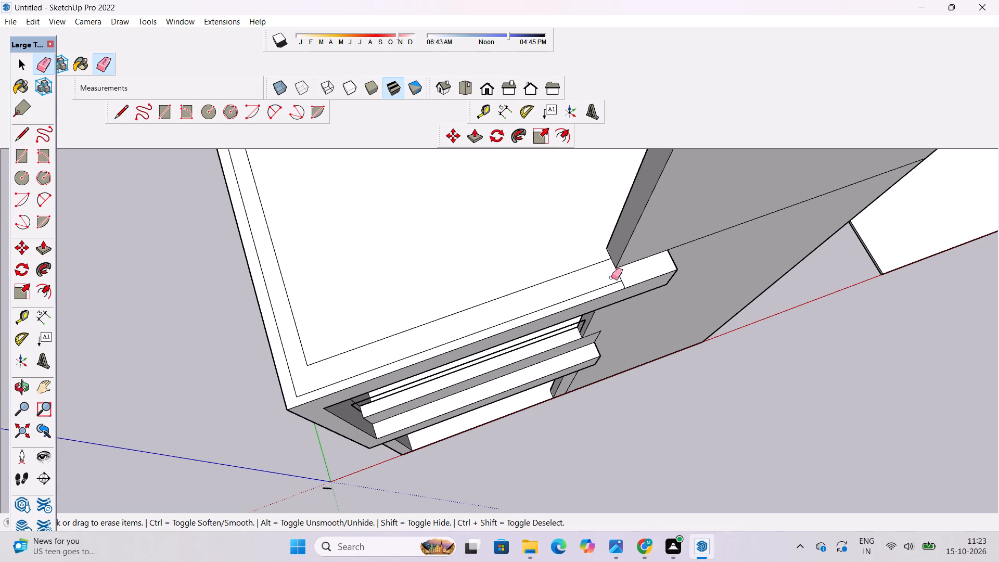
left_click(624, 284)
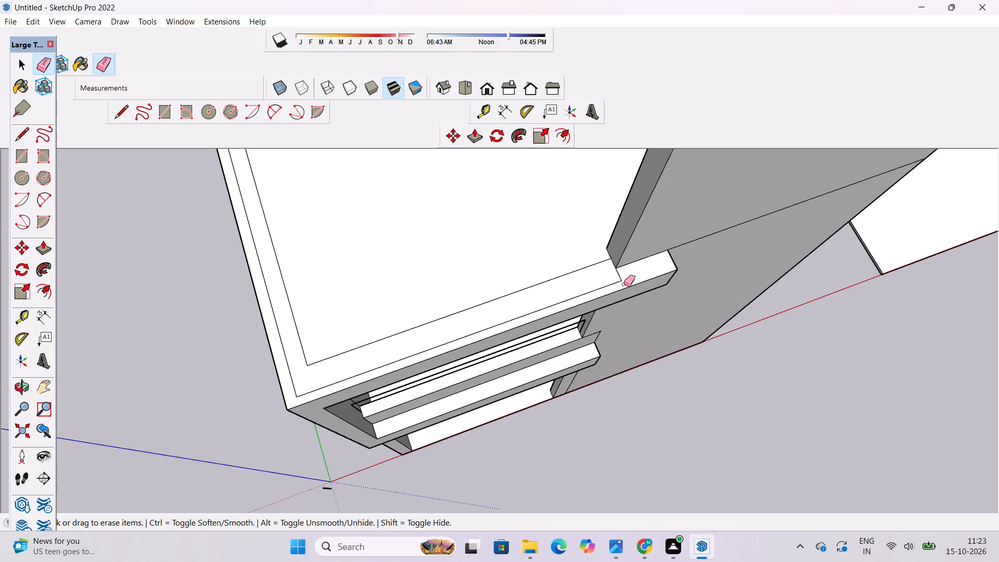
Push/Pull the outlined border strip around the lower roof upward by 20' to form a parapet wall.
key("o")
scroll(440, 293, "down", 15)
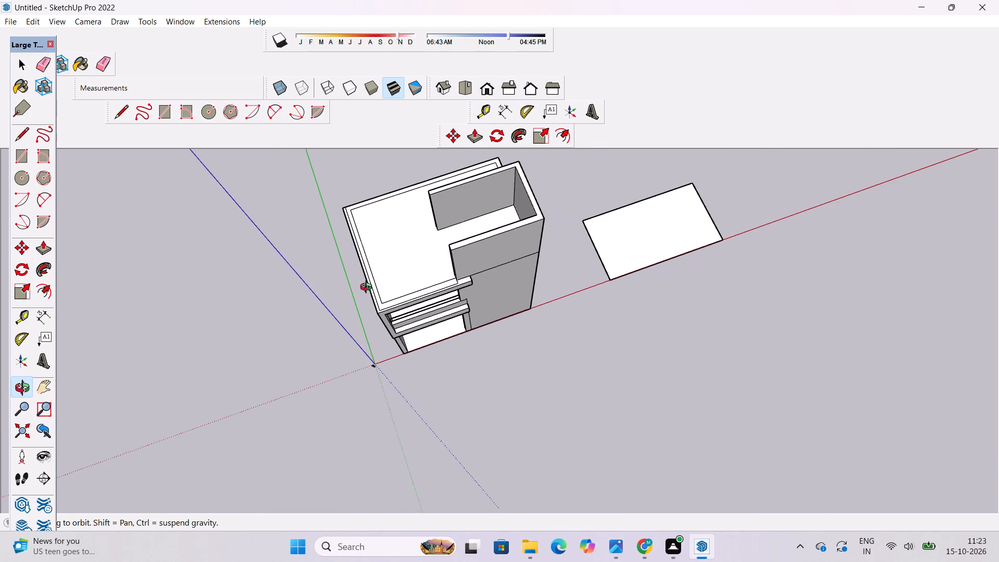
left_click_drag(368, 288, 353, 152)
scroll(406, 237, "up", 6)
left_click_drag(406, 233, 406, 234, "shift")
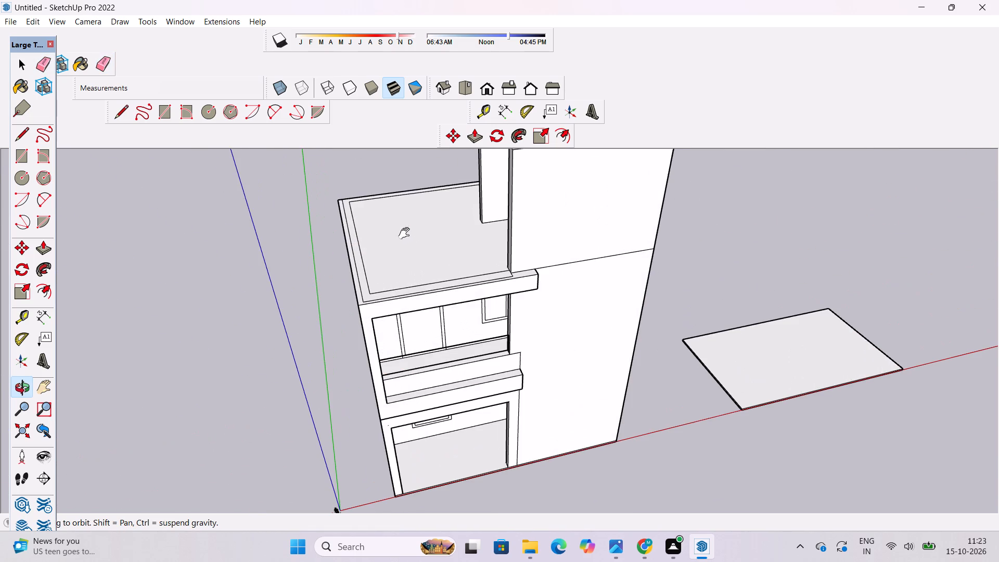
left_click_drag(406, 234, 404, 254, "shift")
left_click_drag(402, 259, 397, 218)
scroll(397, 211, "down", 4)
scroll(402, 234, "up", 4, "shift")
left_click_drag(395, 266, 382, 347, "shift")
left_click_drag(383, 348, 458, 349)
left_click_drag(434, 395, 436, 341, "shift")
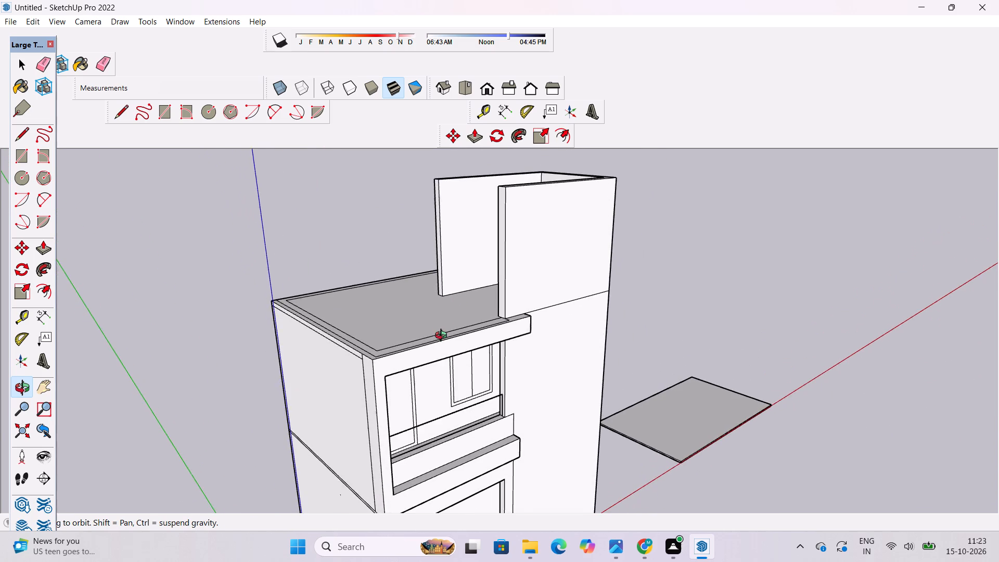
scroll(442, 335, "up", 3)
left_click_drag(437, 330, 438, 339)
scroll(438, 339, "up", 5)
key("p")
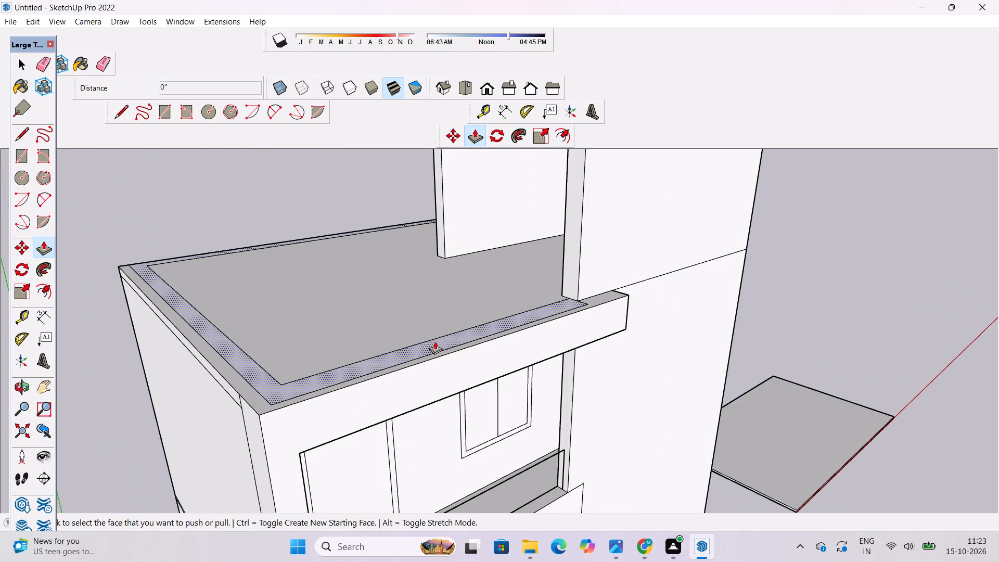
left_click(435, 341)
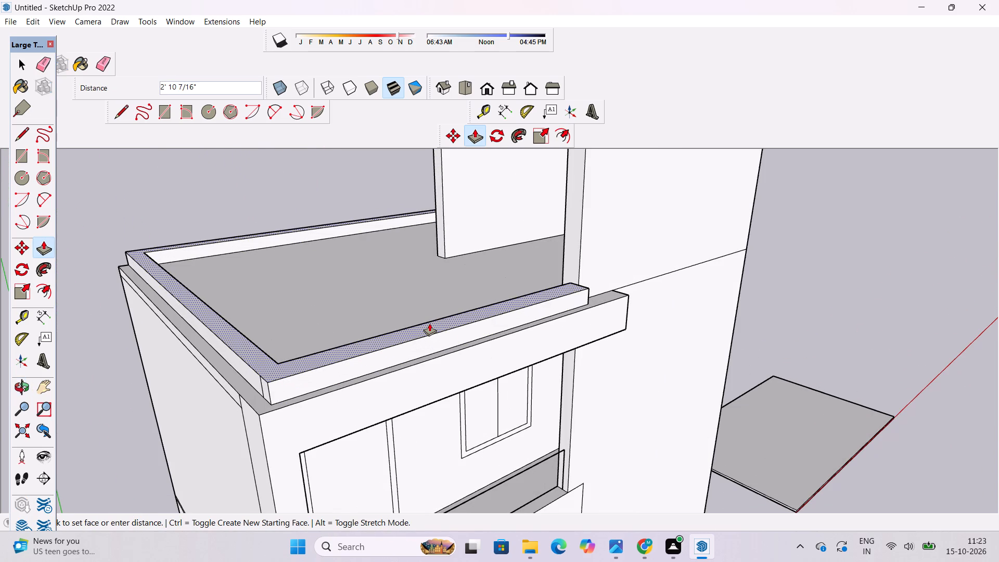
scroll(421, 314, "down", 10)
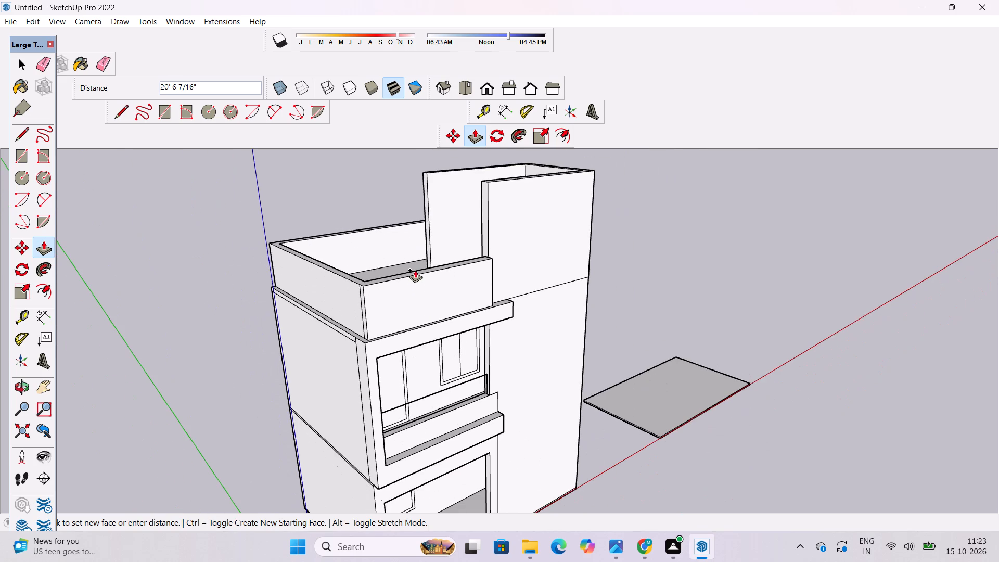
type("20'")
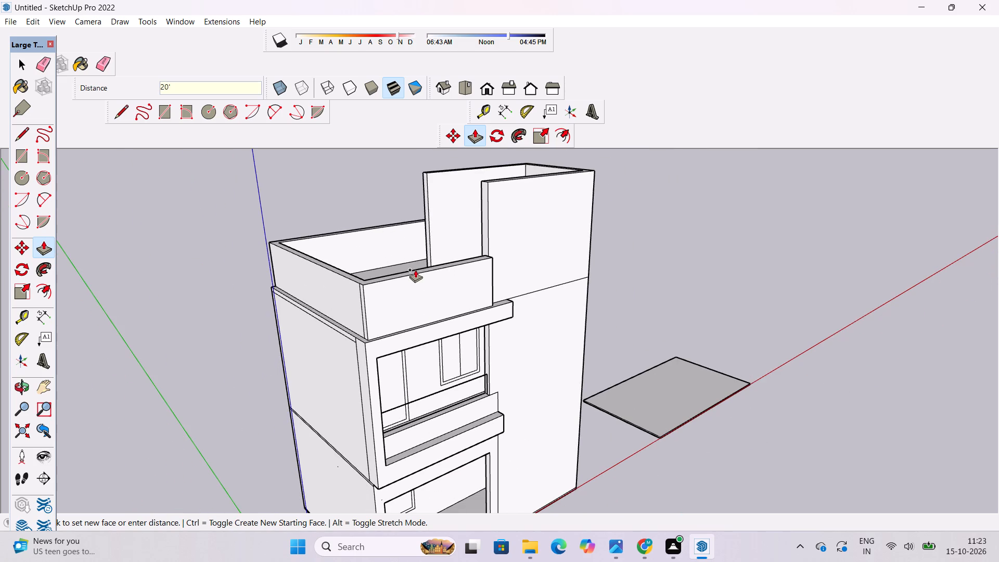
key("Return")
Examine the new parapet wall and its junction with the front beam and taller walls from several angles.
key("o")
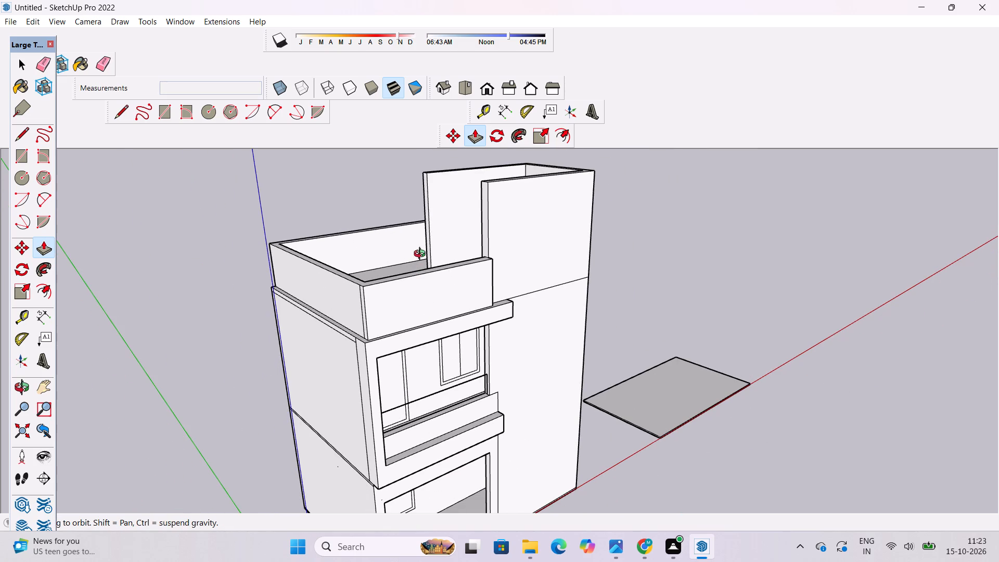
scroll(432, 292, "down", 5)
left_click_drag(474, 345, 279, 316)
scroll(434, 265, "up", 5)
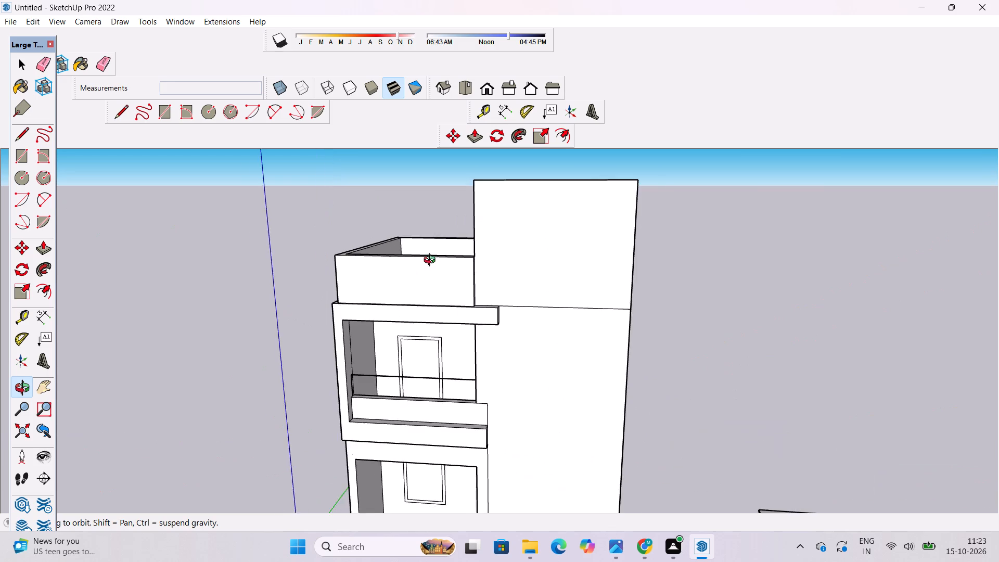
scroll(432, 261, "up", 1)
scroll(388, 261, "down", 5)
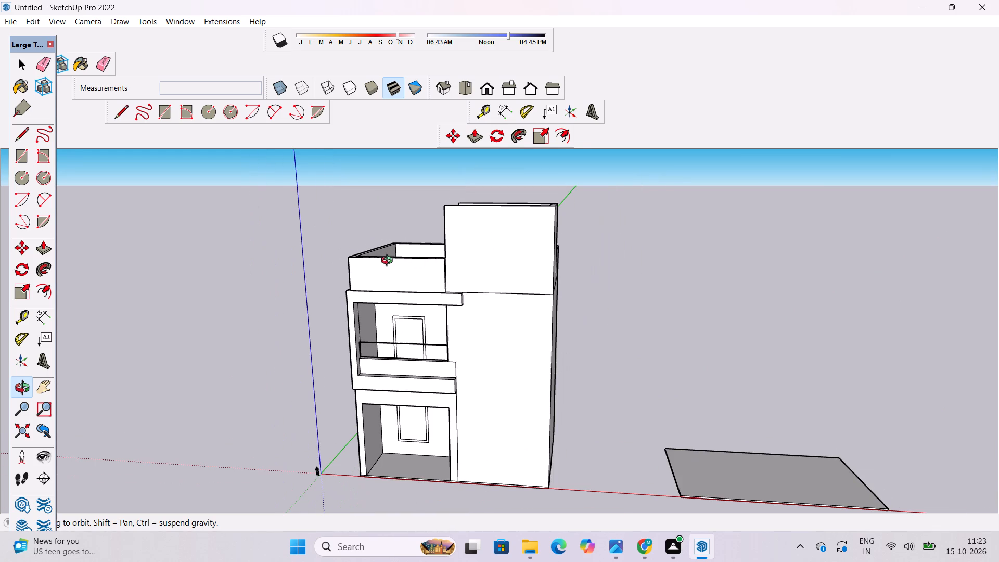
left_click_drag(392, 270, 486, 322)
scroll(429, 310, "up", 9)
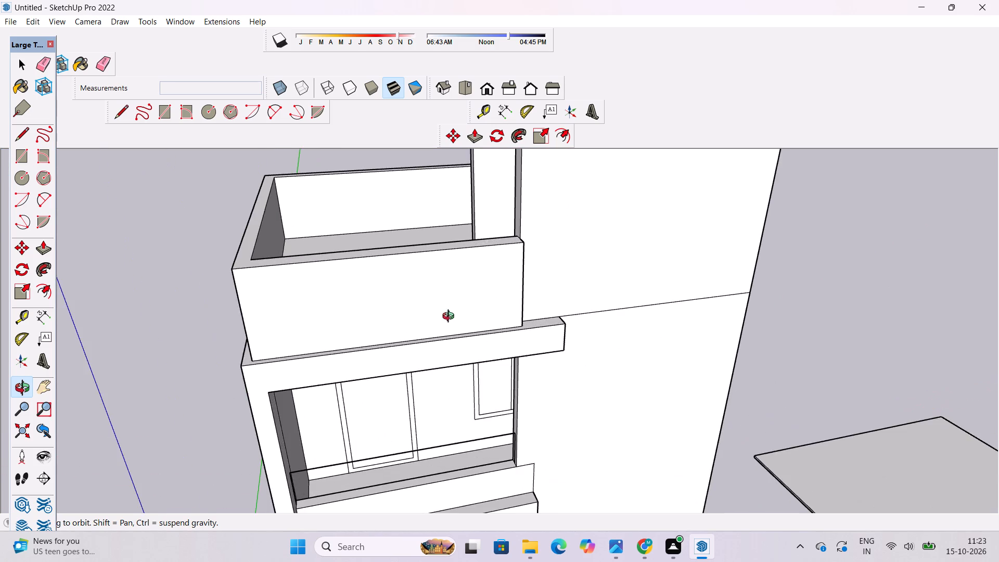
left_click_drag(452, 319, 442, 343)
left_click_drag(442, 337, 447, 354, "shift")
scroll(381, 354, "up", 4)
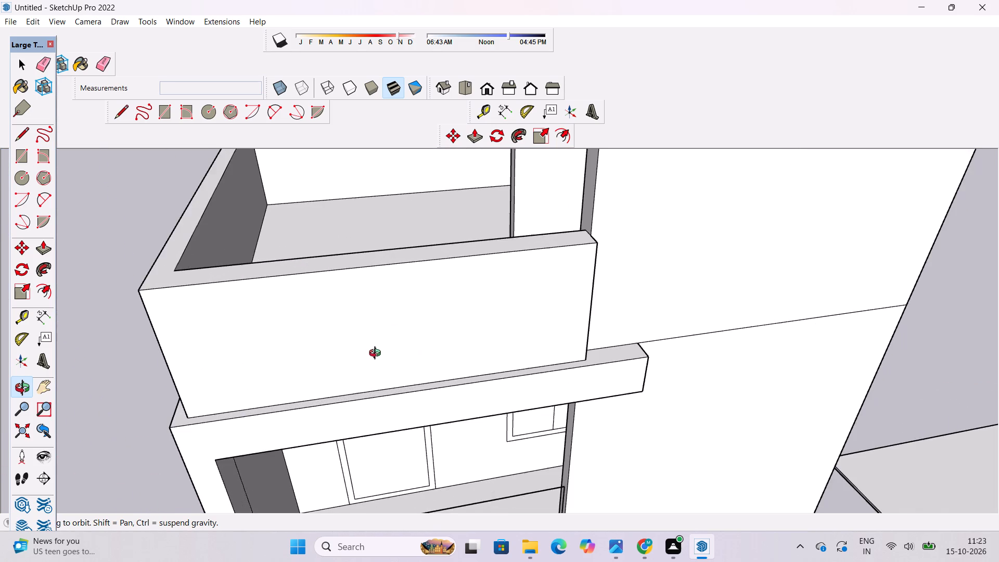
left_click_drag(375, 354, 421, 356, "shift")
left_click_drag(414, 367, 387, 270)
scroll(378, 256, "down", 5)
Draw a rectangle 17' wide and about 4'6" high on the upper part of the parapet's front face, near its outer end.
left_click_drag(354, 286, 409, 337, "shift")
left_click_drag(406, 332, 403, 341, "shift")
key("r")
scroll(356, 297, "up", 3)
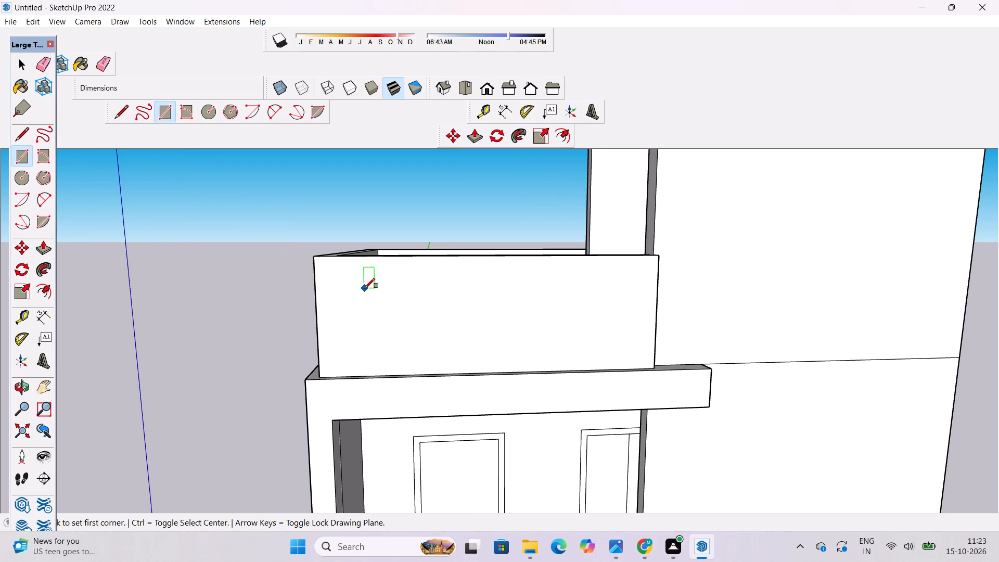
left_click(365, 288)
scroll(431, 313, "down", 2)
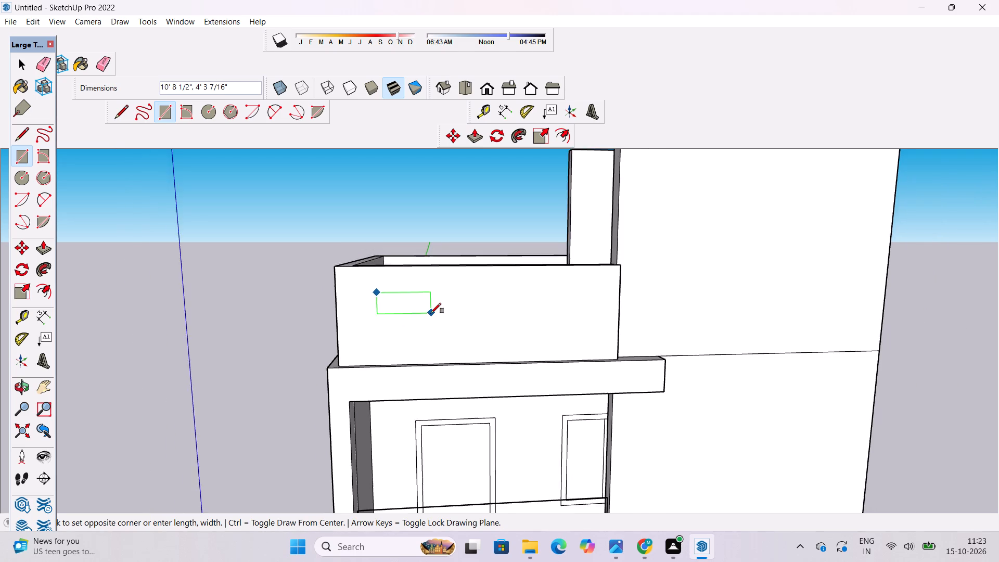
scroll(431, 313, "up", 2)
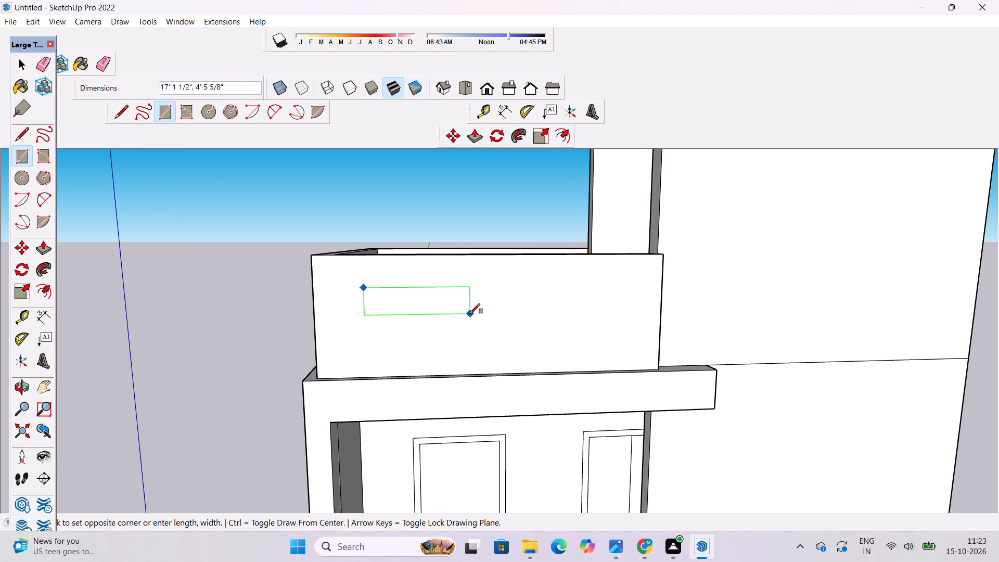
type("17'")
key("Return")
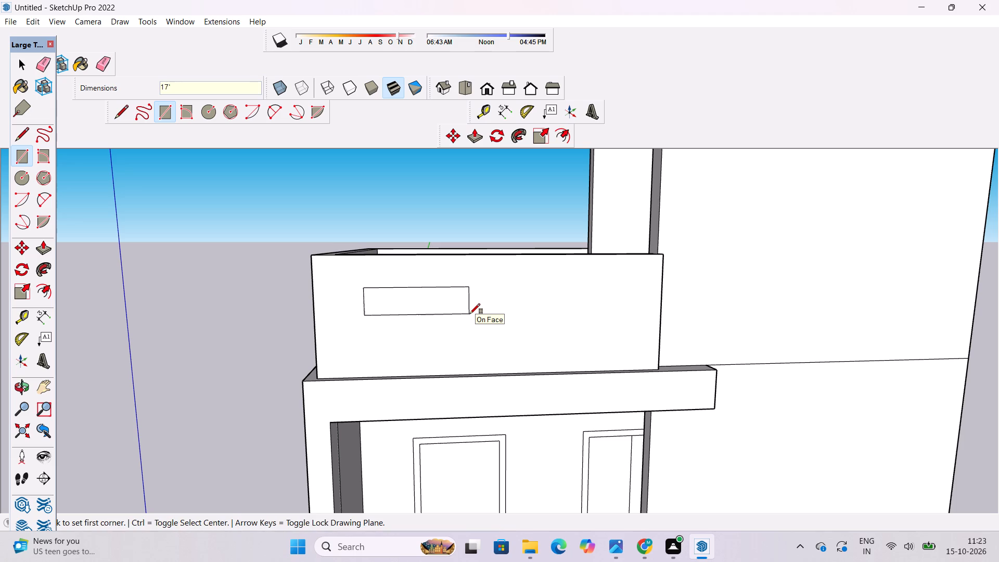
key("space")
Offset the parapet rectangle's outline outward by about 8" to form a surrounding frame.
key("o")
key("f")
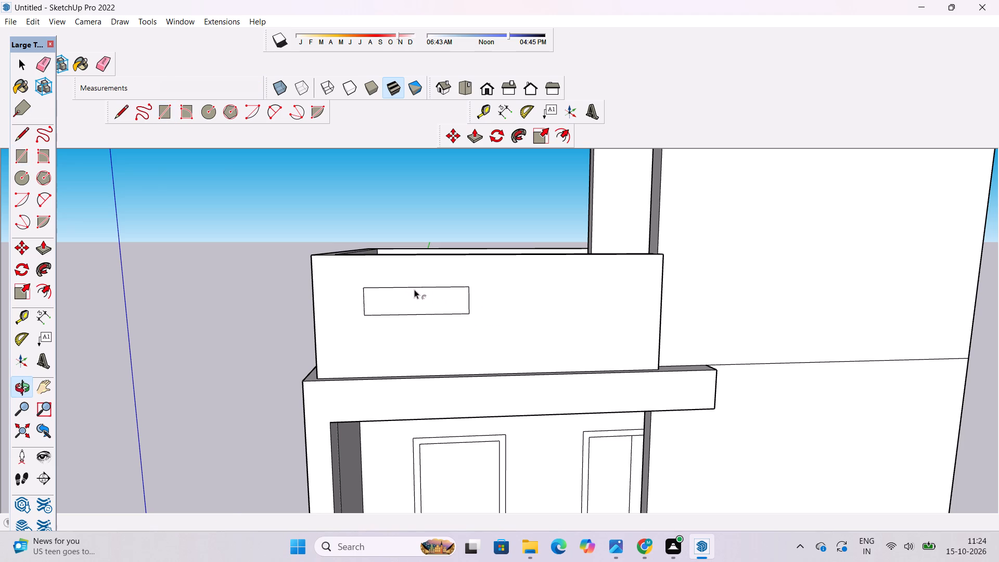
left_click(420, 290)
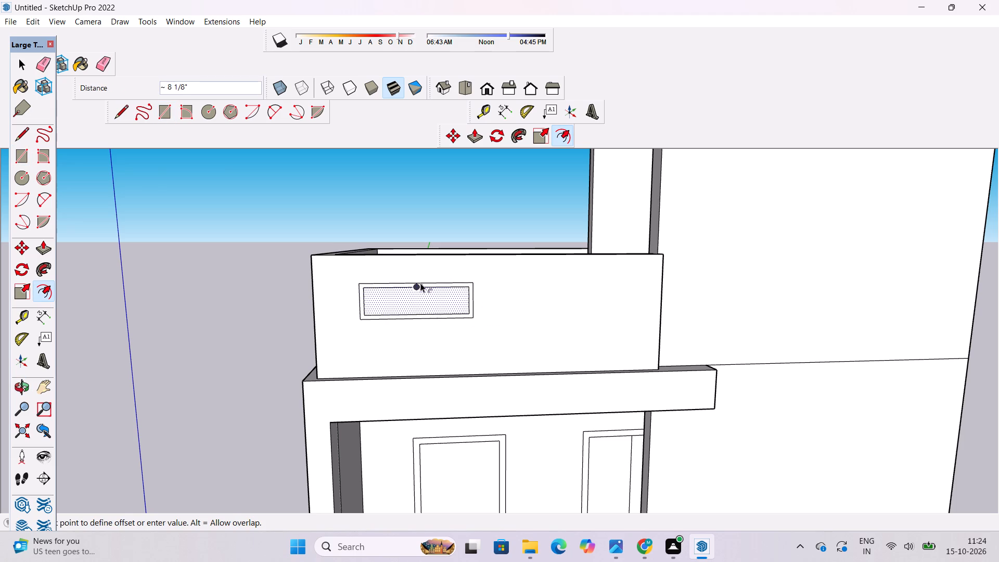
left_click(420, 283)
key("space")
key("o")
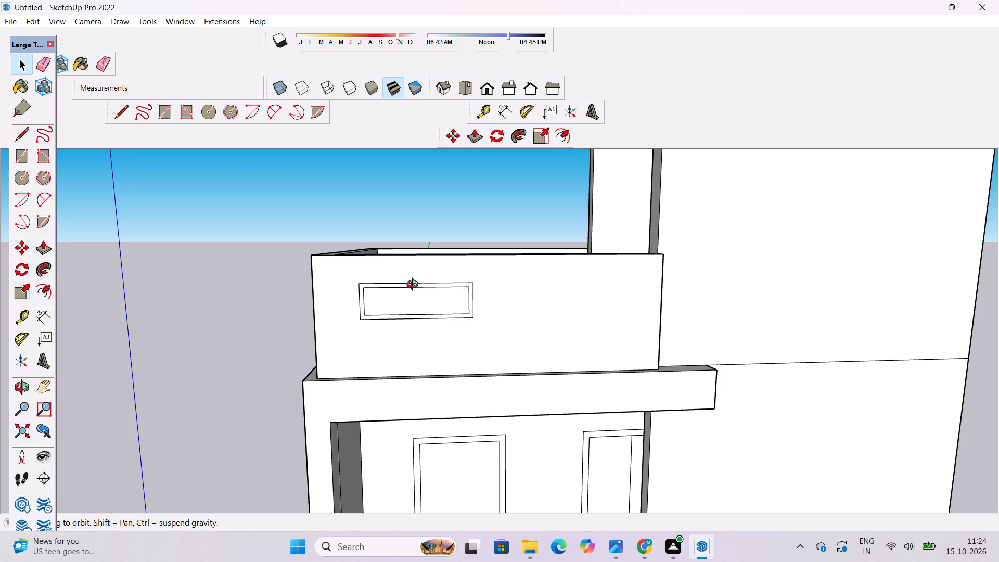
Push/Pull the inner parapet rectangle back about 4'6" through the wall thickness to cut an opening.
left_click_drag(402, 320, 517, 359)
left_click_drag(517, 360, 477, 339)
left_click_drag(474, 337, 482, 356)
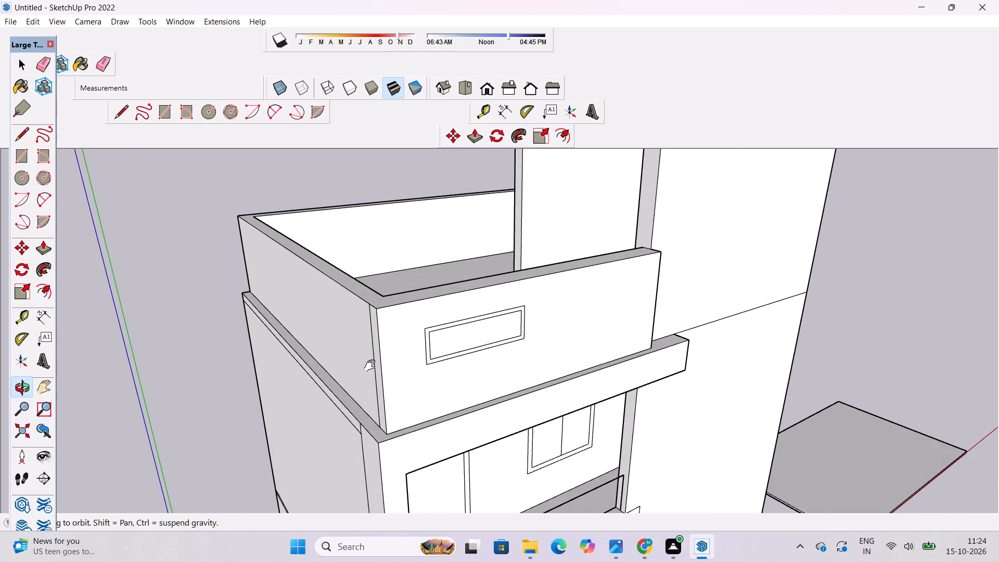
scroll(372, 366, "up", 3, "shift")
left_click_drag(365, 366, 351, 364, "shift")
left_click_drag(356, 363, 371, 361)
key("e")
left_click_drag(373, 340, 367, 336)
scroll(273, 353, "down", 6)
scroll(385, 316, "up", 5)
key("space")
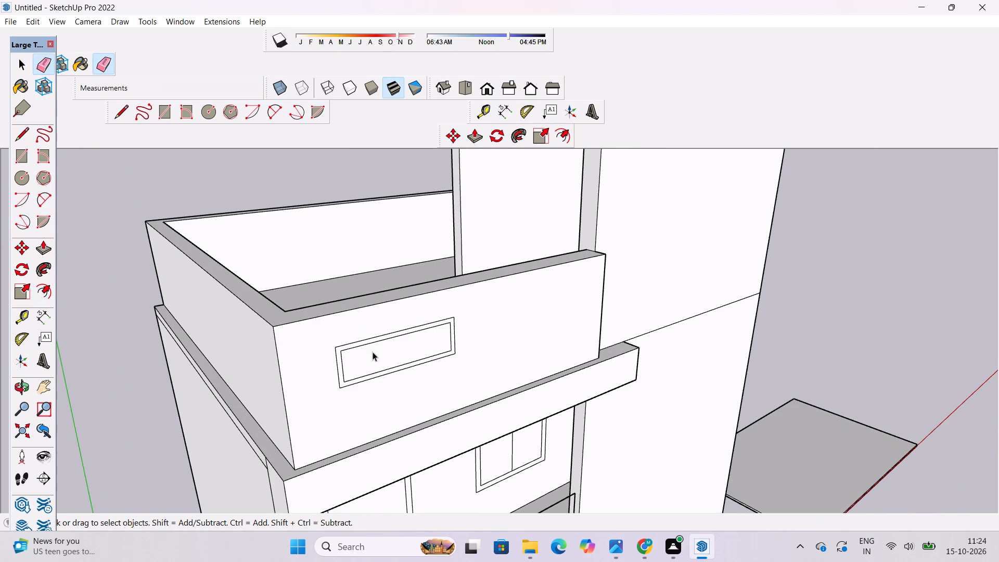
scroll(385, 354, "up", 1)
key("p")
left_click(393, 353)
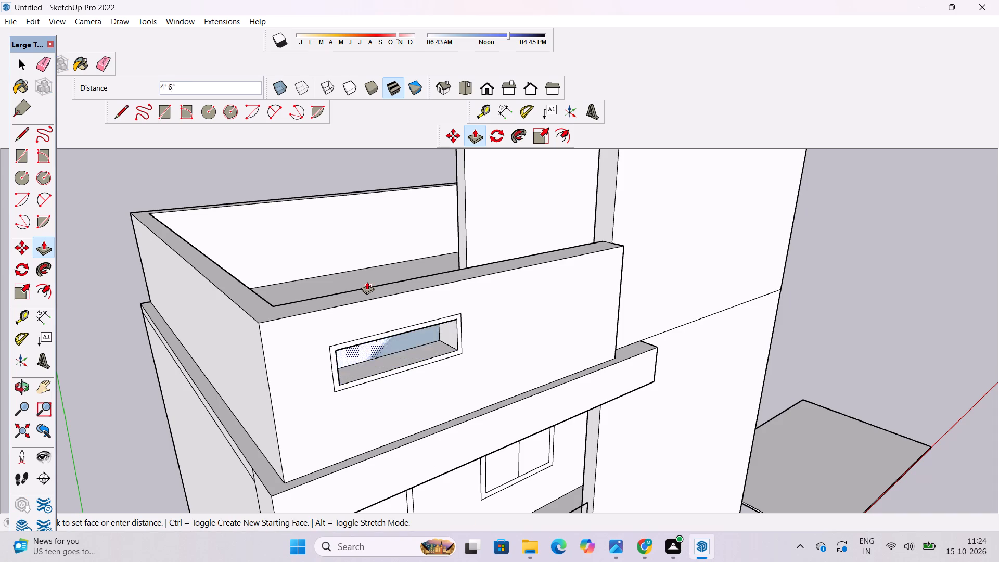
left_click(367, 286)
key("space")
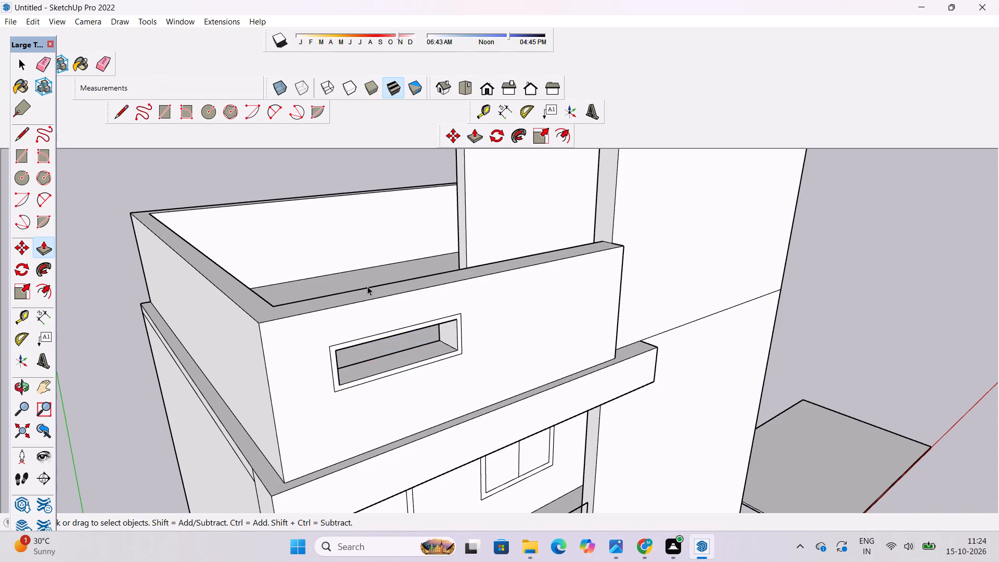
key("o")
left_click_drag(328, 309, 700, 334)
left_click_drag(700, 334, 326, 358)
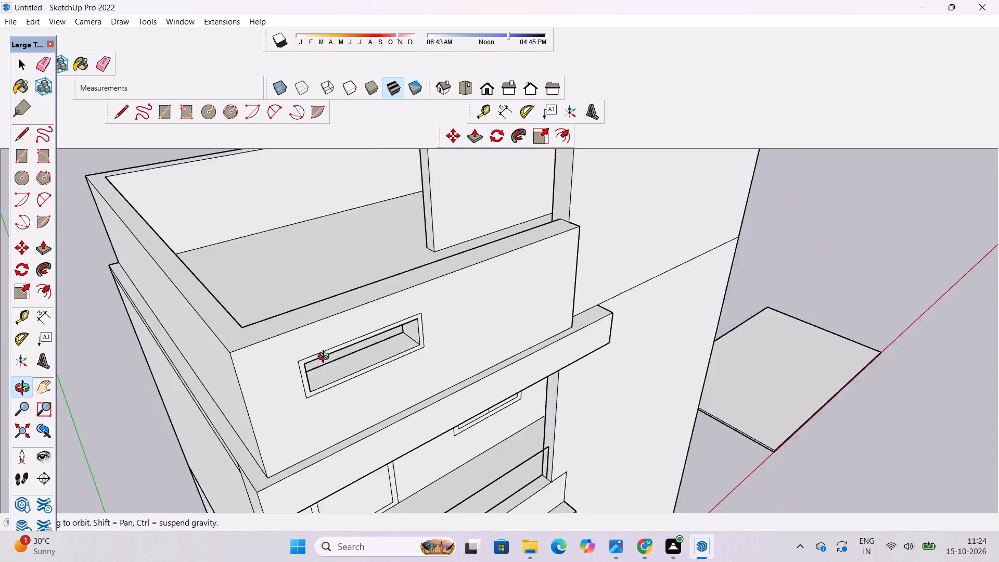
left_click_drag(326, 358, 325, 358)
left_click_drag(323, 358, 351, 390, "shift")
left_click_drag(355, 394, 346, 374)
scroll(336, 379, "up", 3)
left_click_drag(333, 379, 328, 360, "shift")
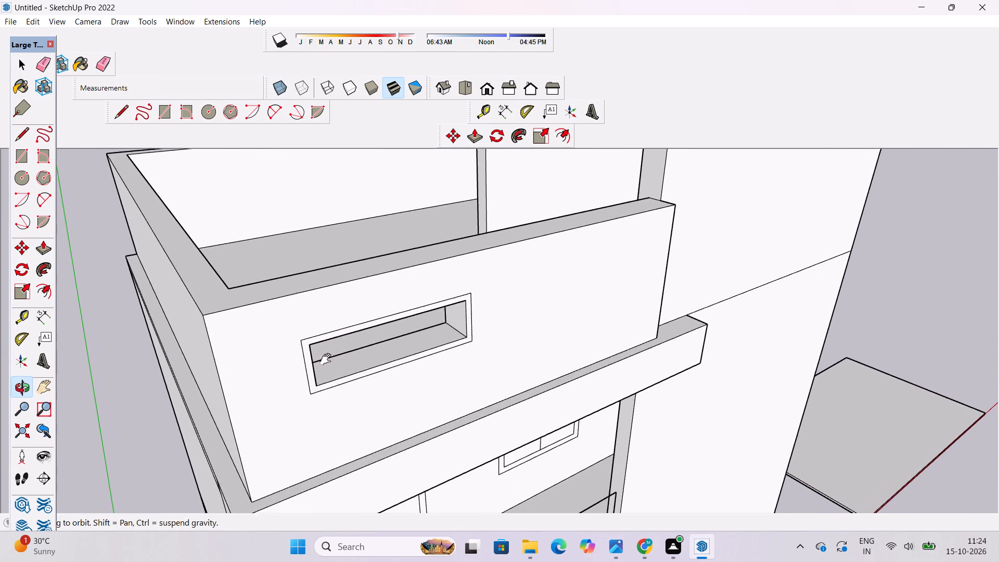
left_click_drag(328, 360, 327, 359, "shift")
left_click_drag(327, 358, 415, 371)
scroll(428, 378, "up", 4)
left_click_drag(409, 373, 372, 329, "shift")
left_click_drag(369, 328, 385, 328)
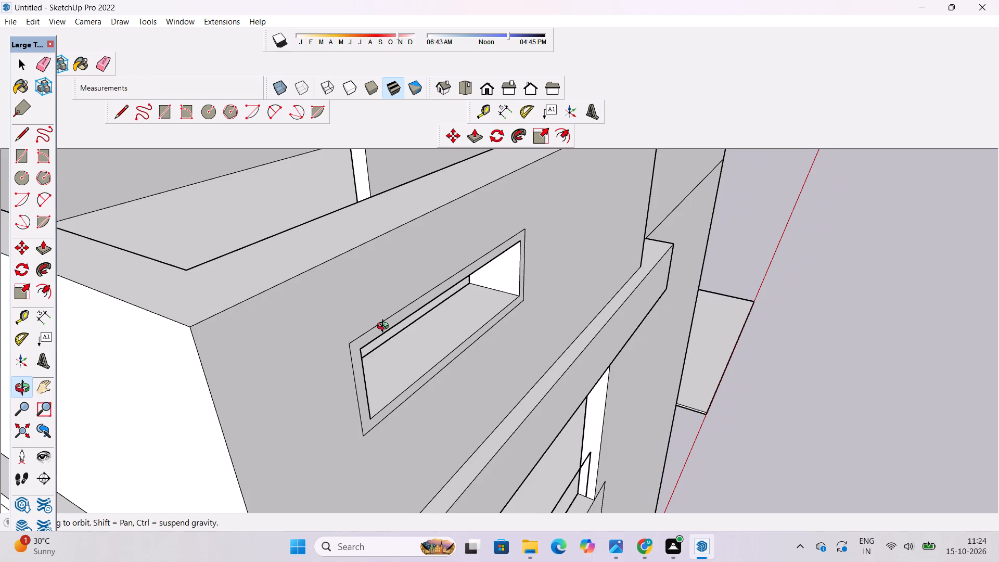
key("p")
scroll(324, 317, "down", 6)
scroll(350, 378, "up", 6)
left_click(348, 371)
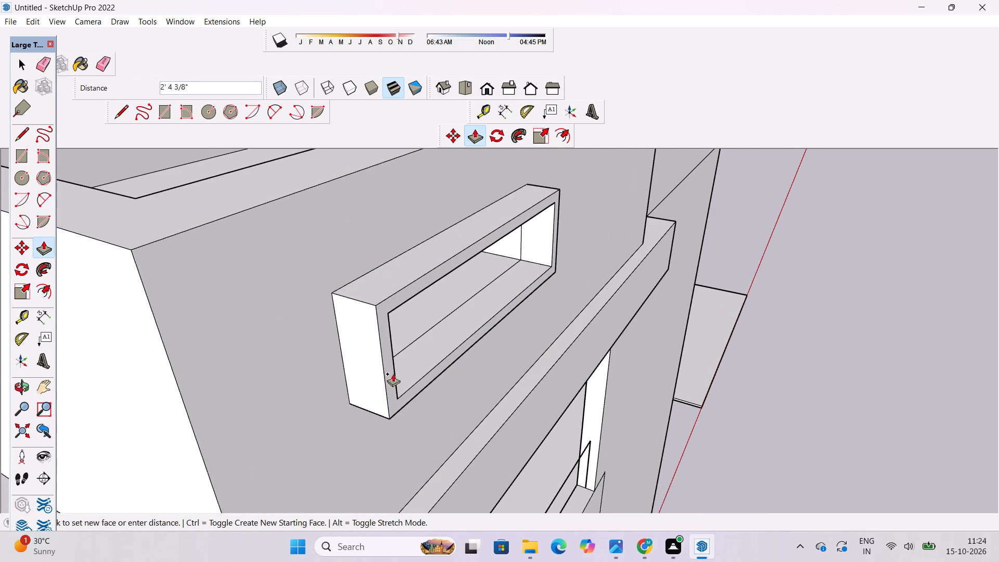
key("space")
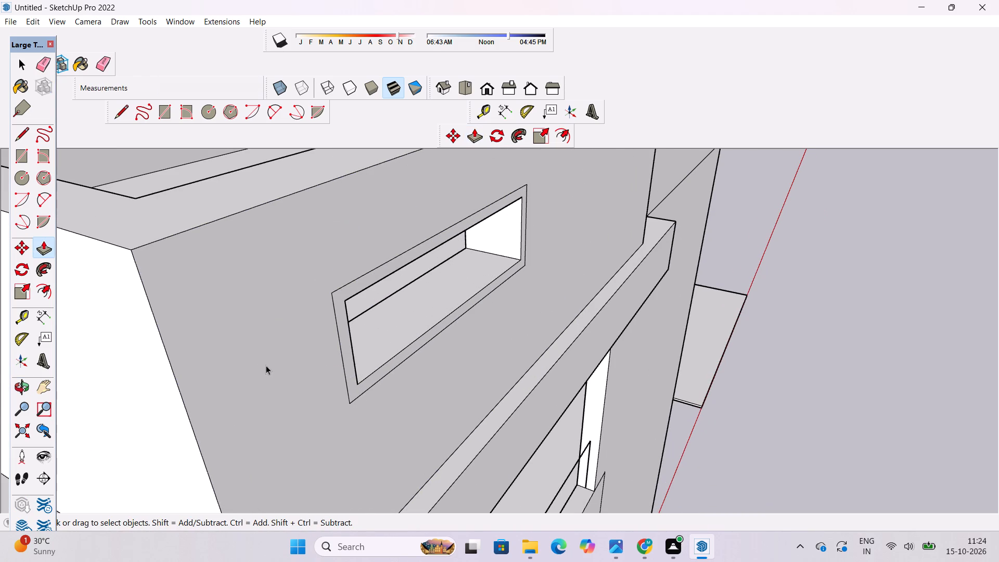
Push/Pull the frame around the parapet opening outward by 6".
scroll(378, 335, "down", 9)
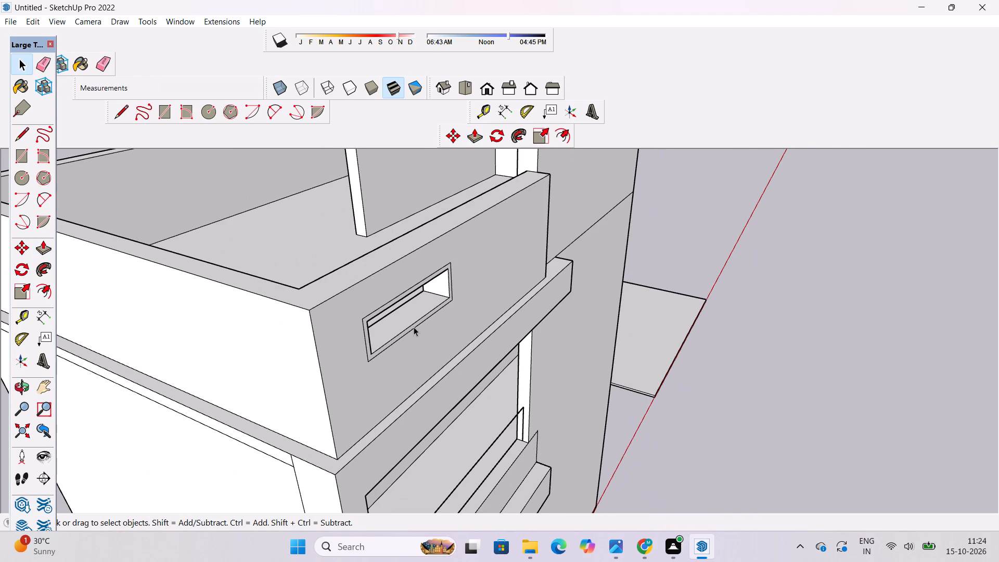
scroll(414, 327, "up", 4)
key("p")
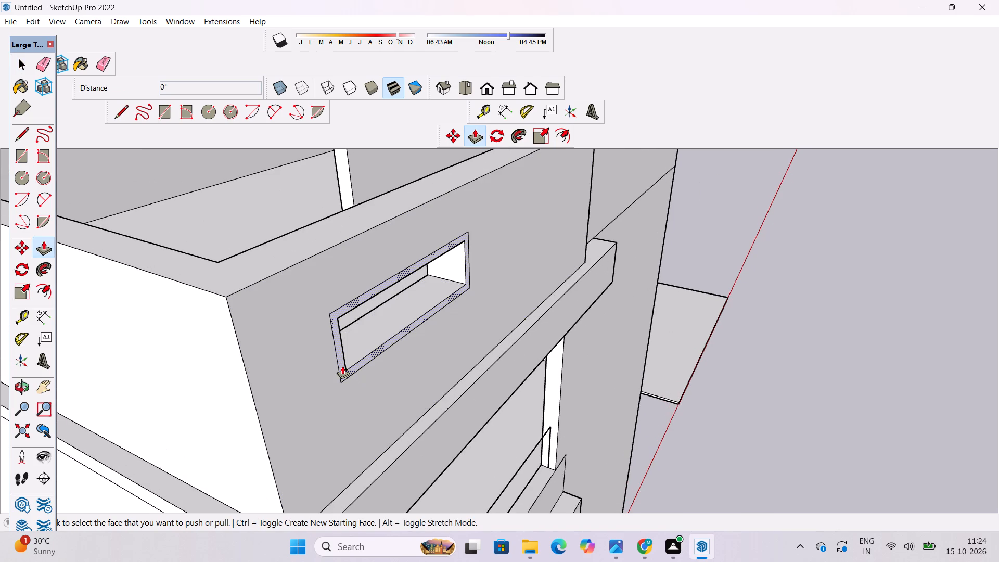
left_click(342, 366)
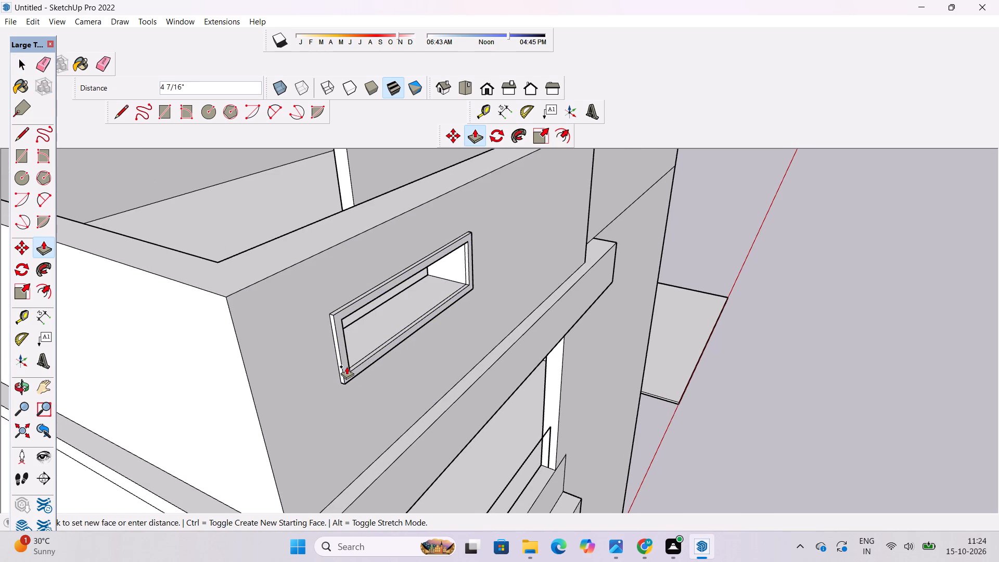
type("6\"")
key("Return")
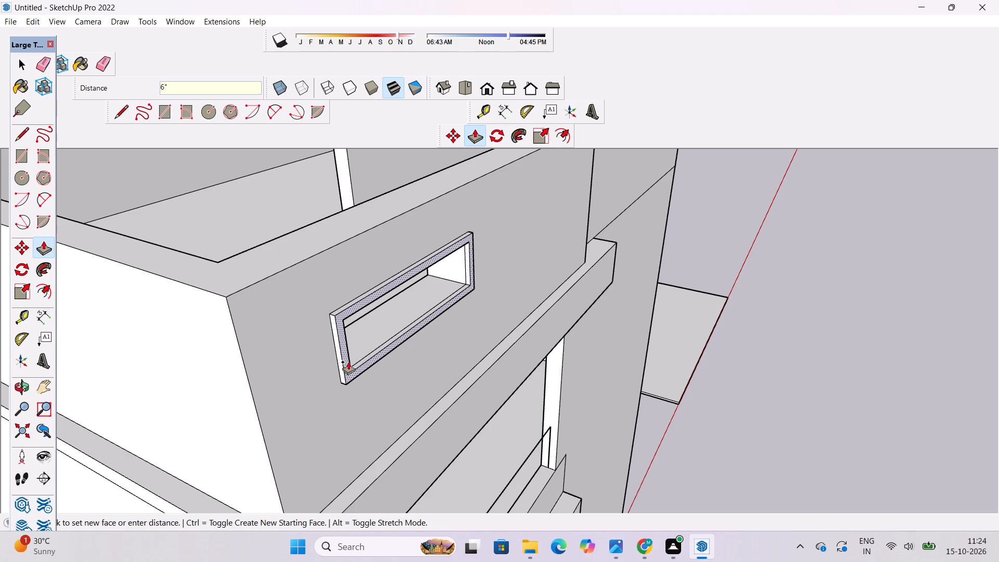
Examine the projecting frame around the parapet opening from several angles.
key("o")
left_click_drag(433, 343, 253, 305)
scroll(341, 308, "down", 5)
left_click_drag(385, 333, 340, 315, "shift")
left_click_drag(316, 315, 411, 322)
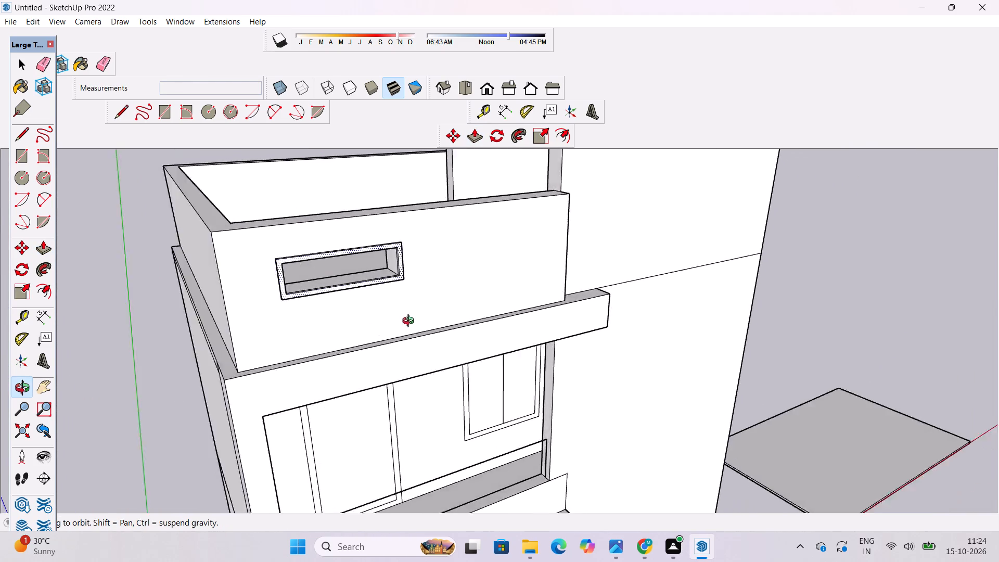
left_click_drag(411, 322, 447, 321)
left_click_drag(443, 316, 428, 310, "shift")
key("space")
left_click(755, 249)
key("o")
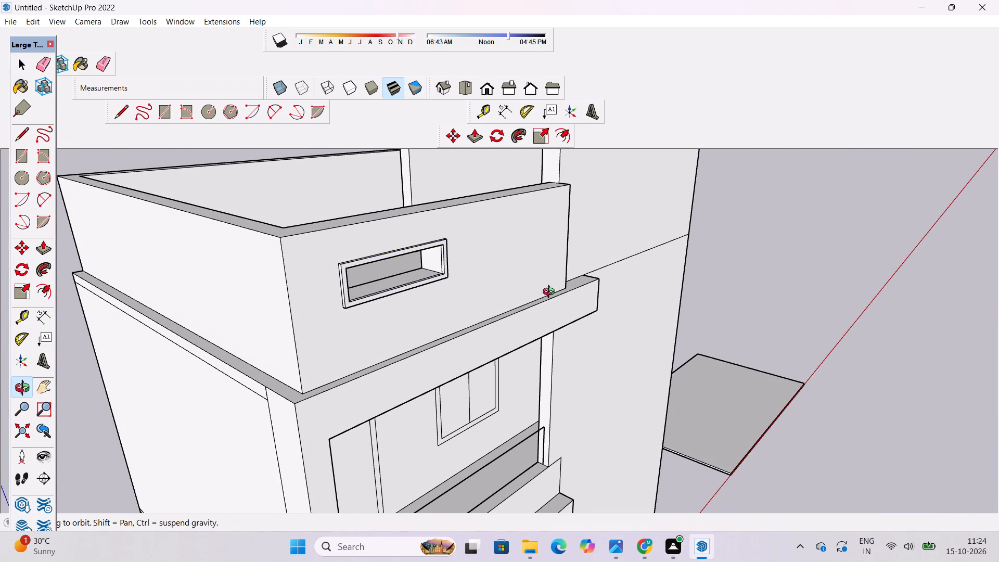
Draw a vertical rectangle about 2'5" wide and 20' high over the parapet front's full height, between the framed opening and the taller walls.
left_click_drag(524, 343, 459, 338)
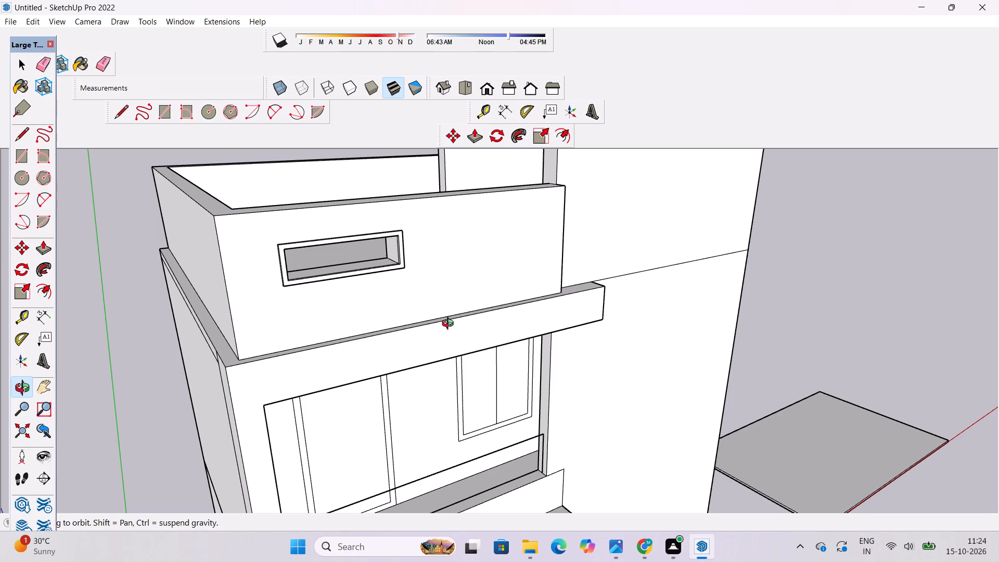
left_click_drag(454, 310, 450, 317, "shift")
left_click_drag(449, 327, 436, 358)
scroll(426, 325, "up", 2)
left_click_drag(422, 314, 422, 350, "shift")
left_click_drag(422, 364, 418, 342)
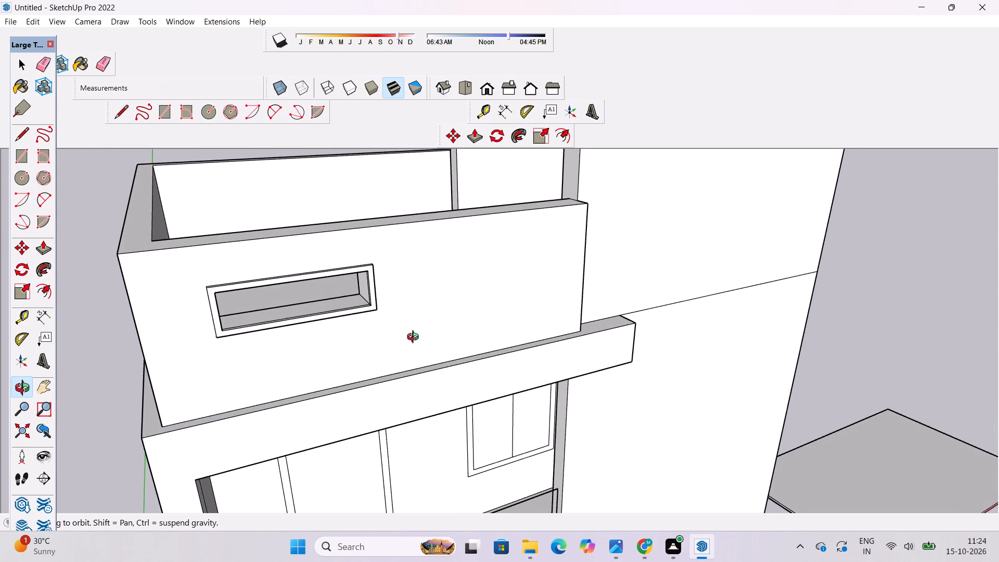
left_click_drag(415, 338, 416, 367, "shift")
scroll(409, 338, "up", 2)
left_click_drag(409, 338, 411, 355, "shift")
left_click_drag(412, 358, 410, 347)
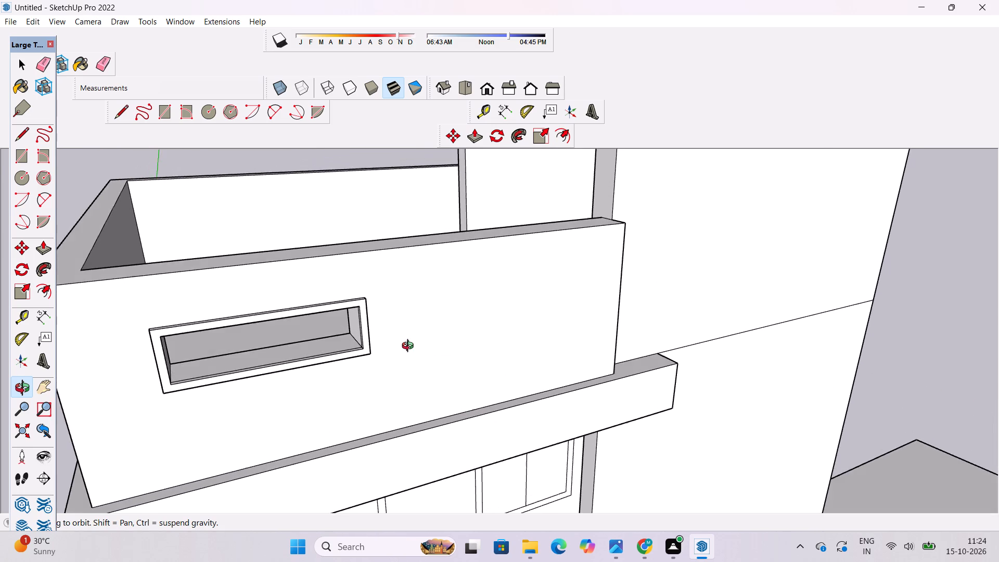
left_click_drag(410, 347, 409, 347)
left_click_drag(409, 346, 408, 339, "shift")
key("r")
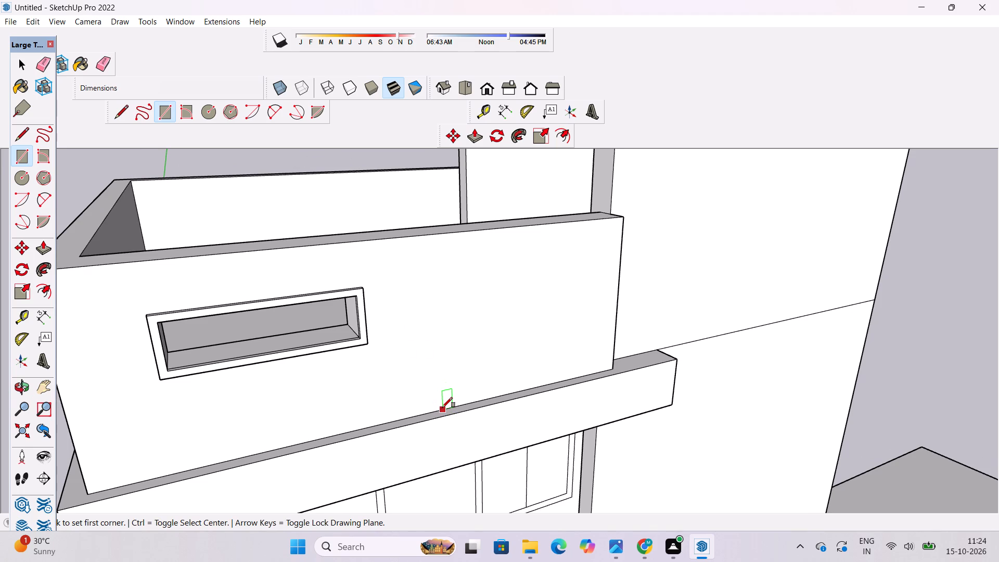
left_click(442, 407)
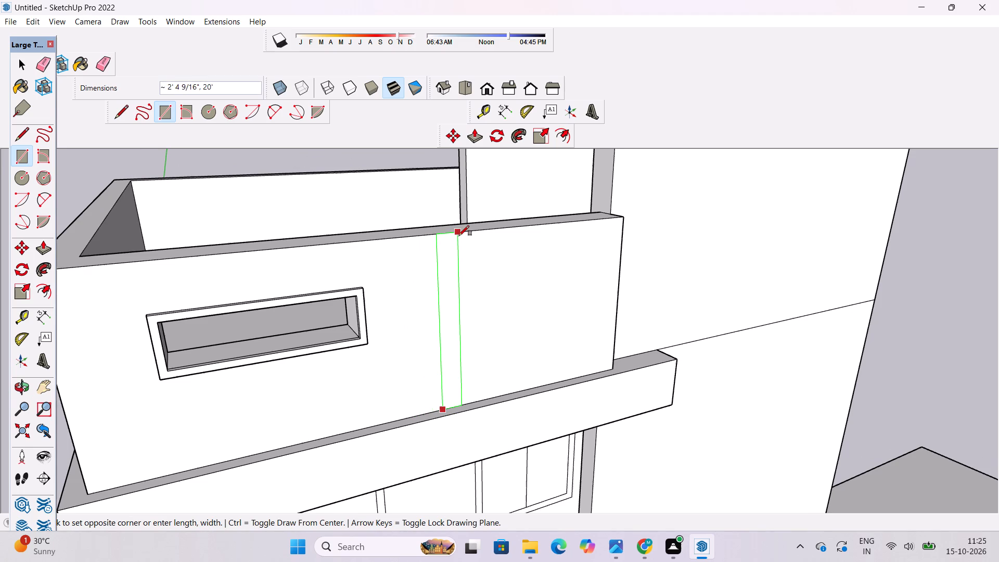
left_click(459, 236)
key("space")
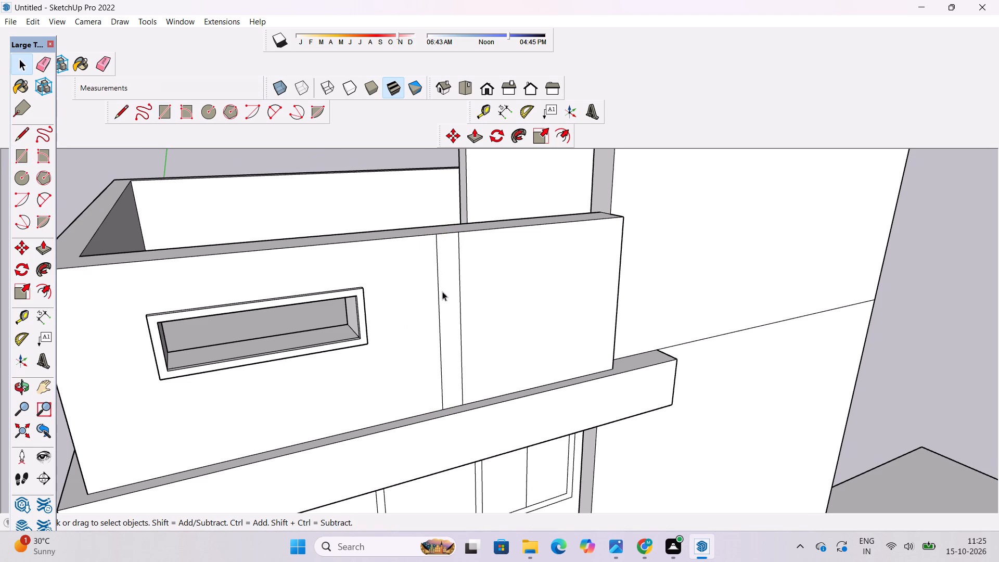
Copy the vertical strip twice along the parapet front toward the taller walls, at offsets of about 5'3" and 5'8 1/2".
double_click(447, 299)
key("m")
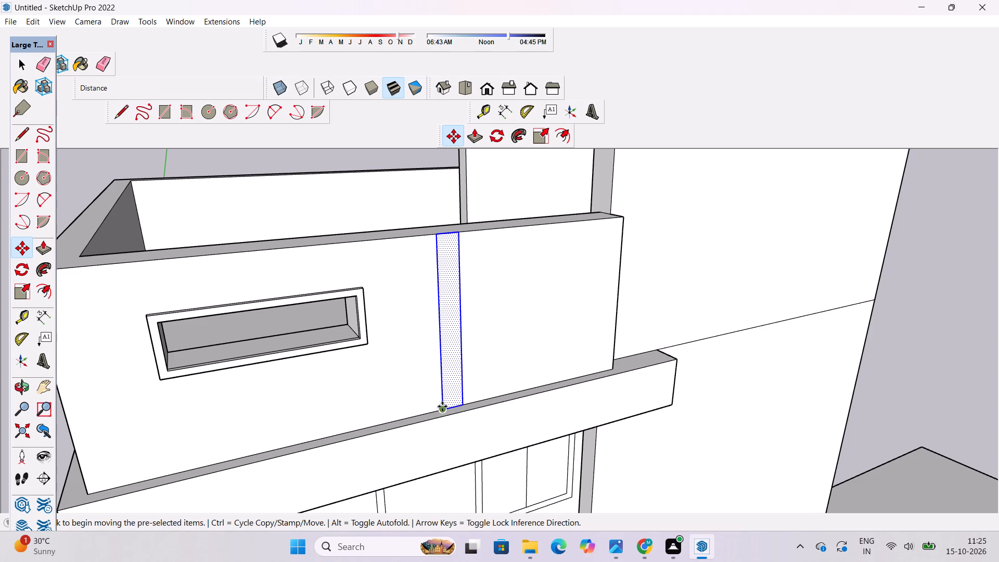
left_click(442, 406)
scroll(442, 406, "down", 1)
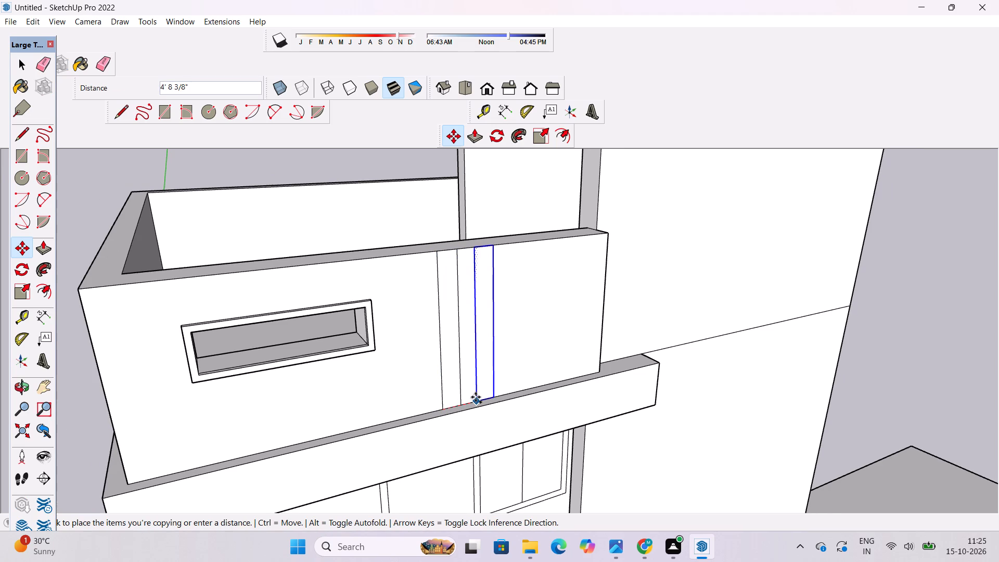
scroll(476, 397, "up", 4)
left_click(482, 398)
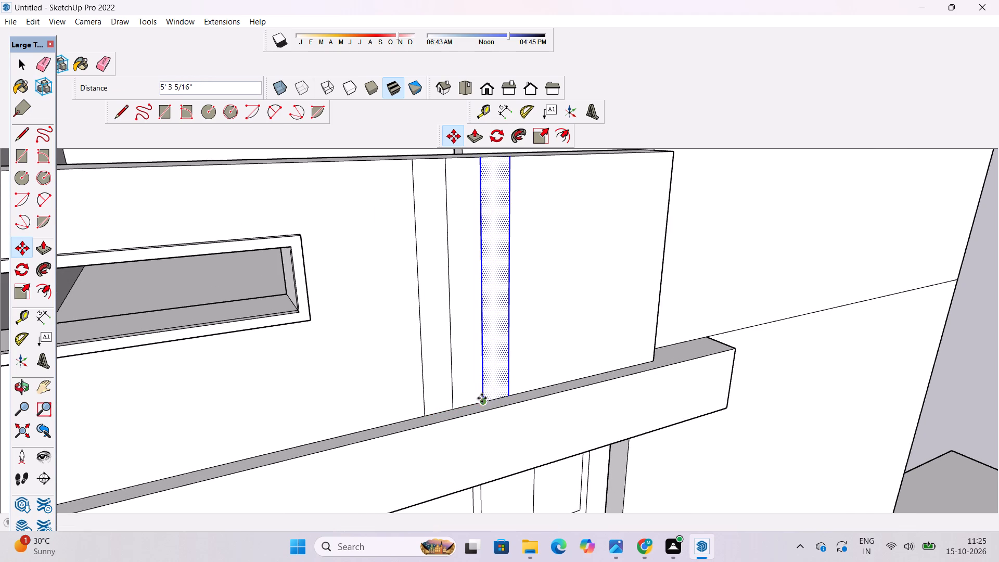
left_click(483, 402)
scroll(483, 402, "down", 5)
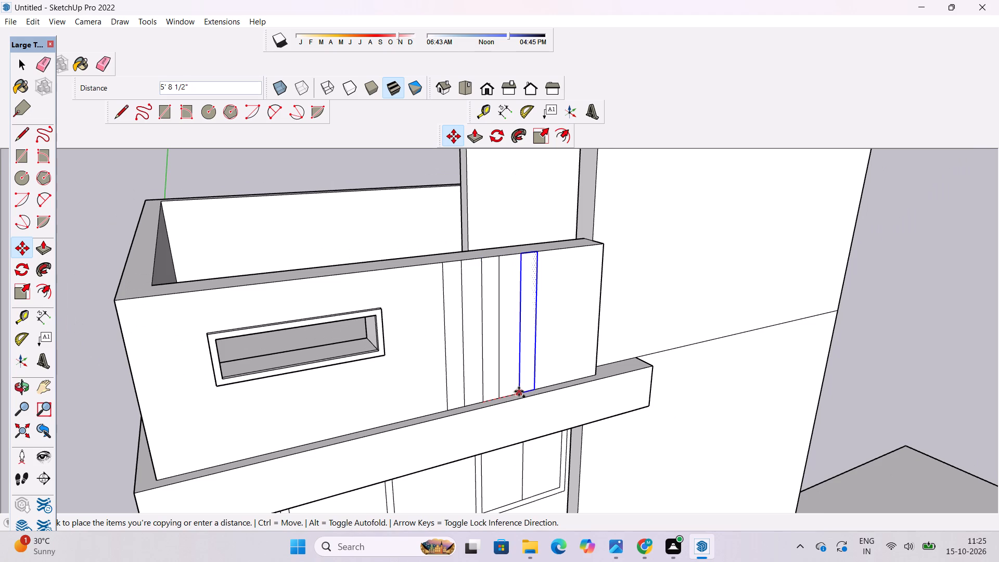
left_click(519, 391)
key("space")
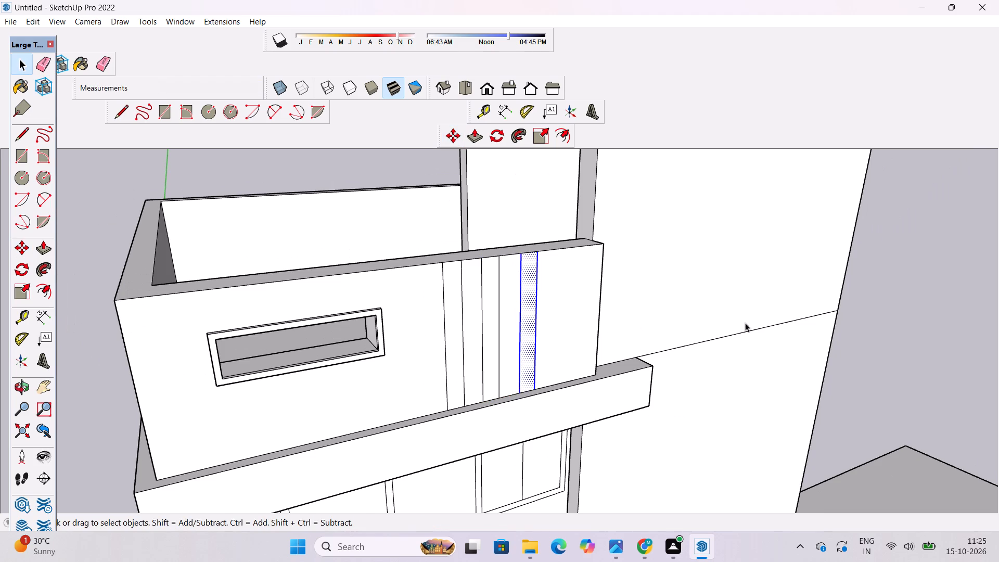
left_click(881, 305)
Copy the short top edge of the strip nearest the framed opening straight up by 1'10".
key("o")
scroll(499, 287, "down", 6)
left_click_drag(458, 302, 583, 339)
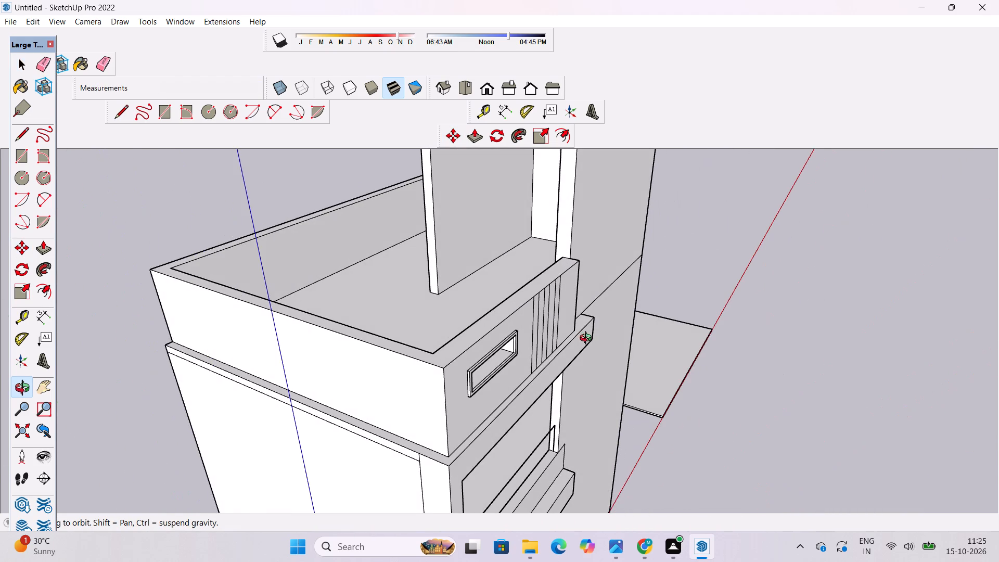
scroll(585, 339, "up", 3)
left_click_drag(579, 341, 552, 340, "shift")
left_click_drag(550, 341, 512, 327)
scroll(453, 274, "up", 5)
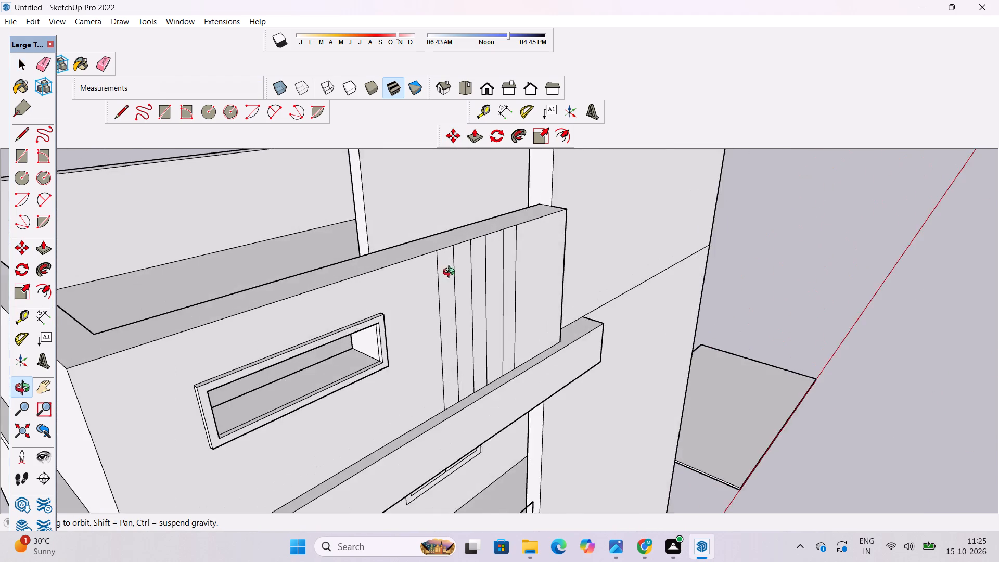
scroll(451, 273, "up", 2)
left_click_drag(451, 267, 459, 291, "shift")
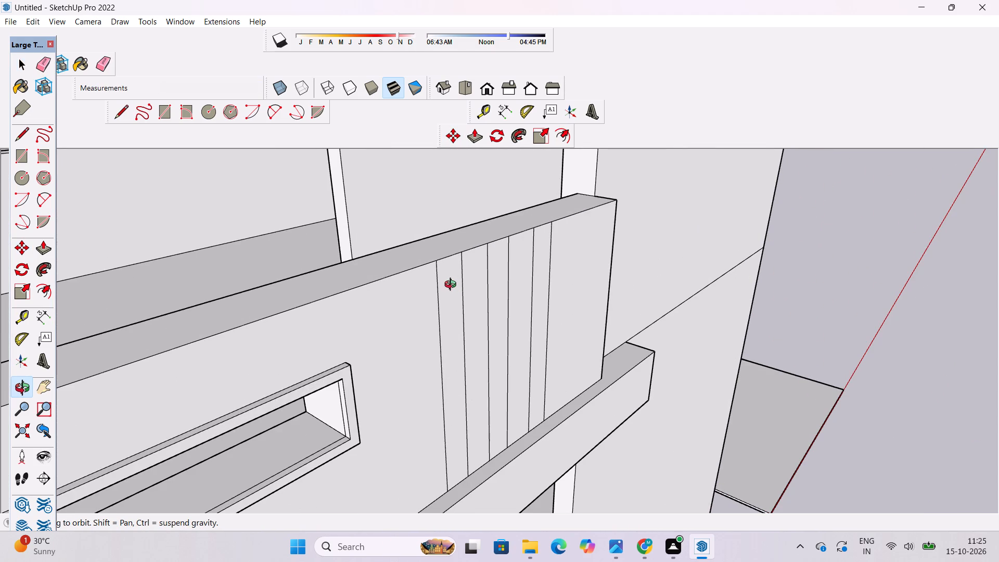
scroll(453, 280, "down", 2)
left_click_drag(458, 274, 463, 292, "shift")
scroll(463, 292, "up", 2, "shift")
left_click_drag(462, 290, 467, 307, "shift")
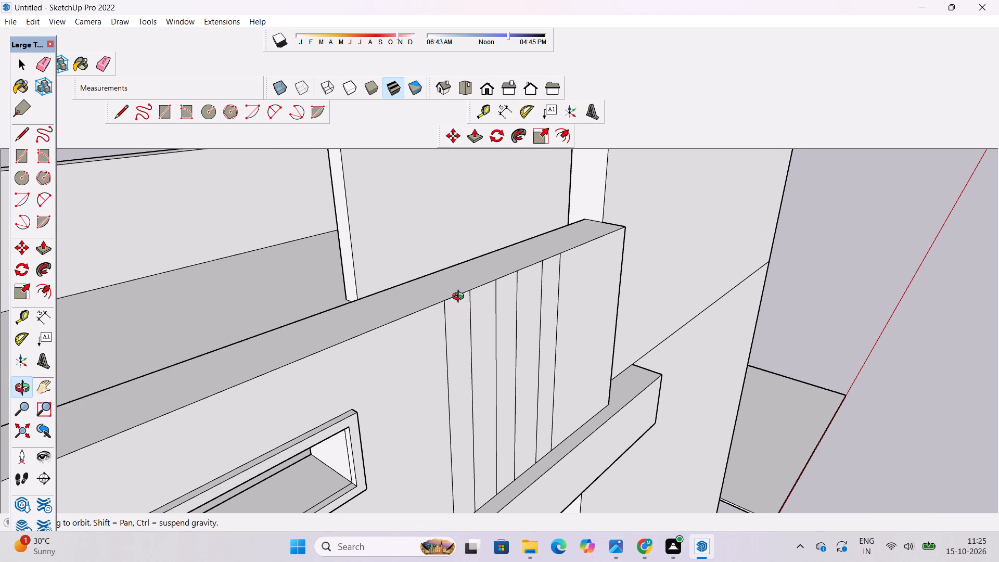
key("m")
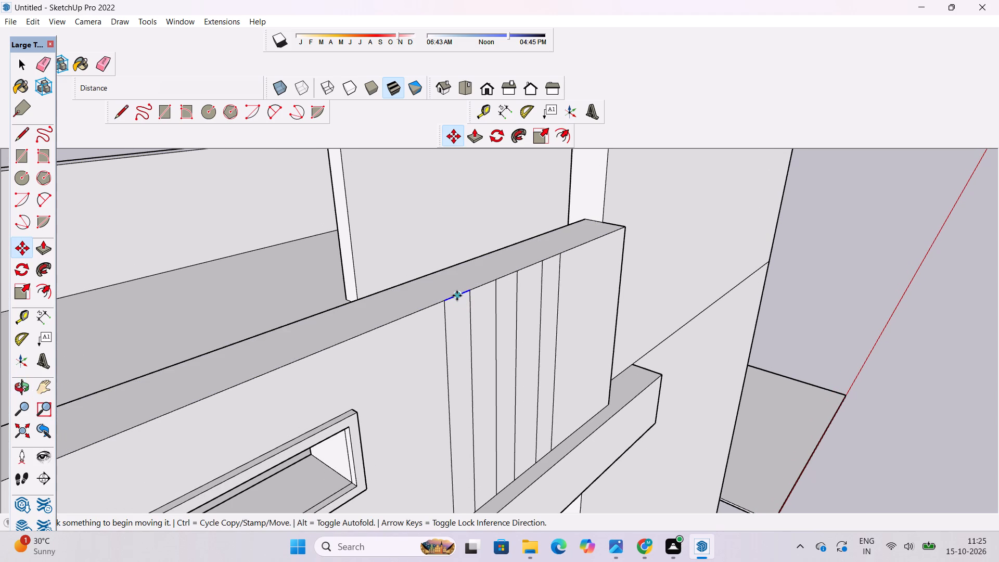
left_click(457, 296)
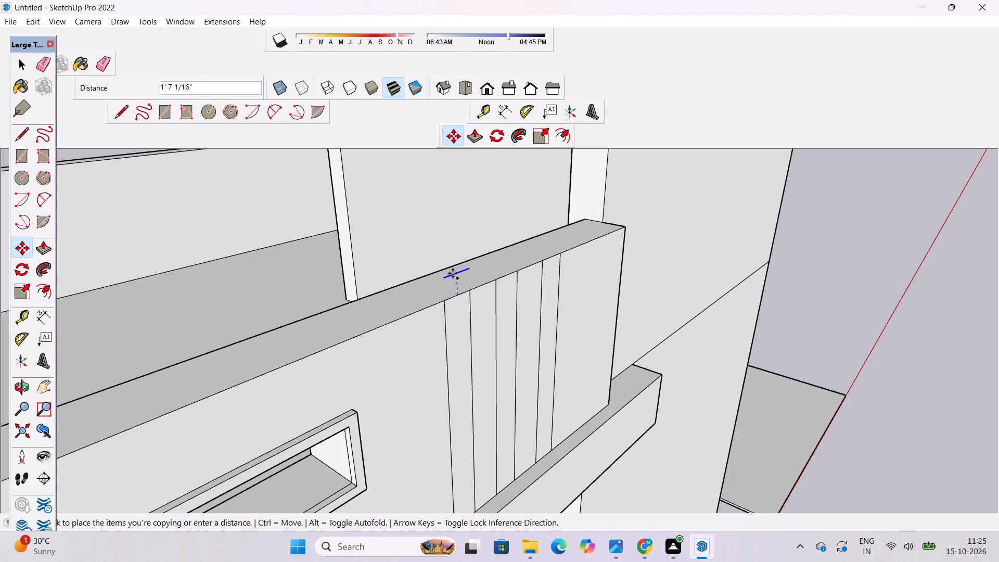
type("1'")
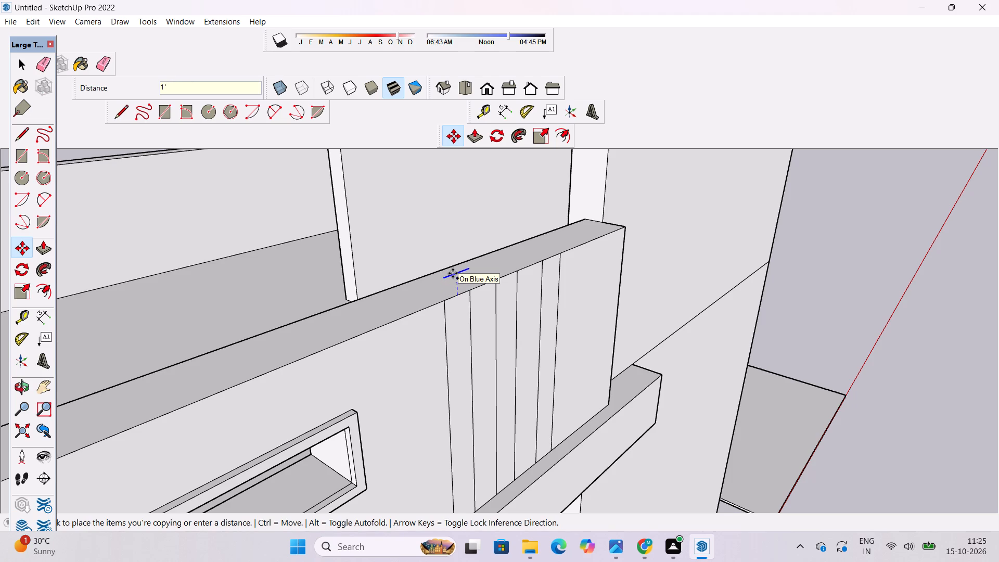
type("10\"")
key("Return")
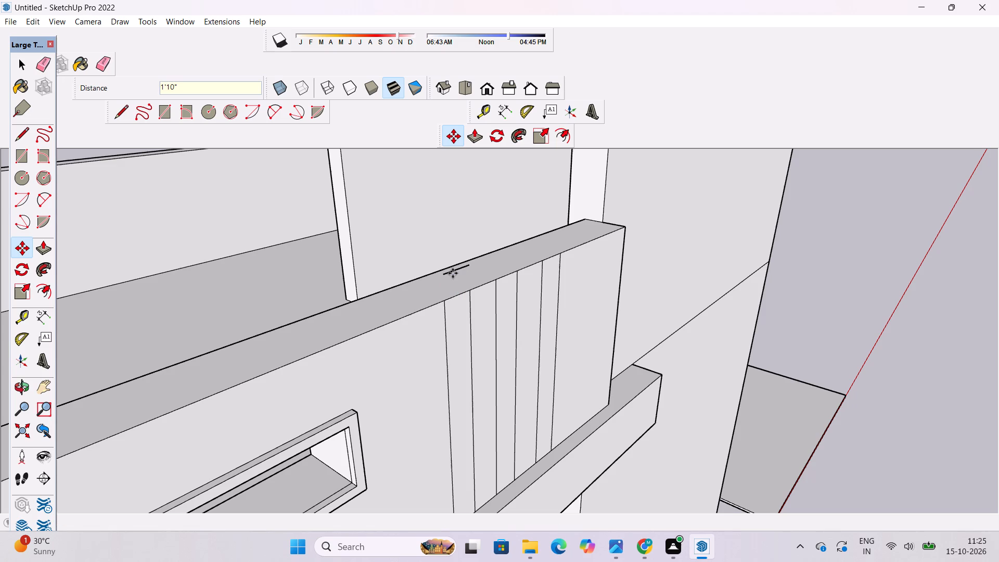
Draw two 1'10" vertical lines joining the raised edge's ends to the top corners of the strip nearest the framed opening.
key("l")
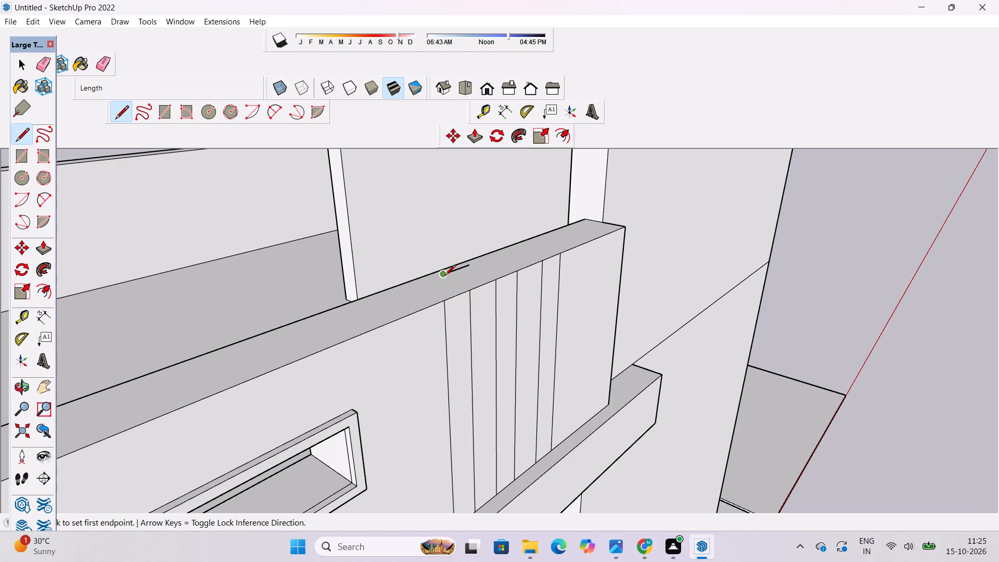
left_click(445, 276)
left_click(444, 302)
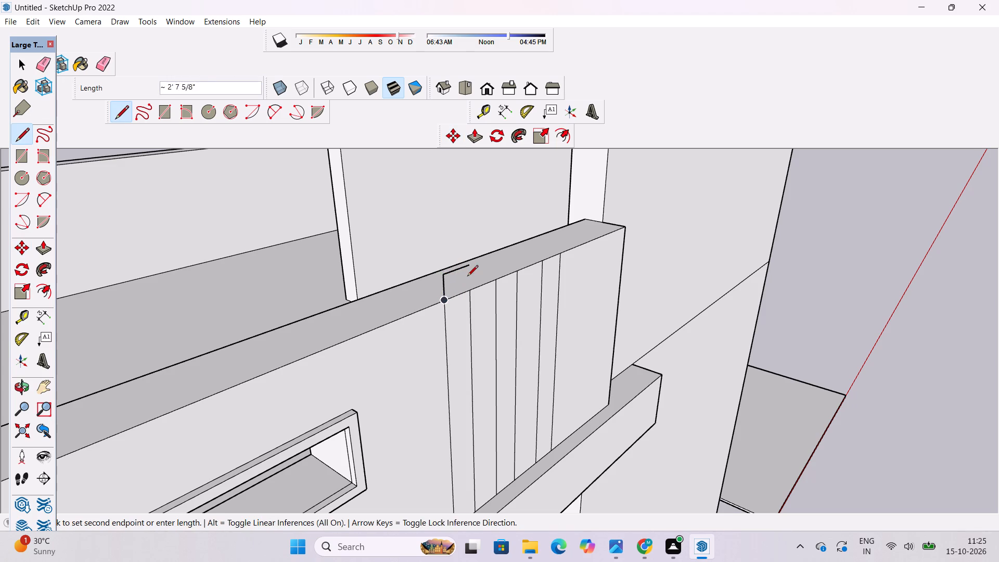
key("space")
key("l")
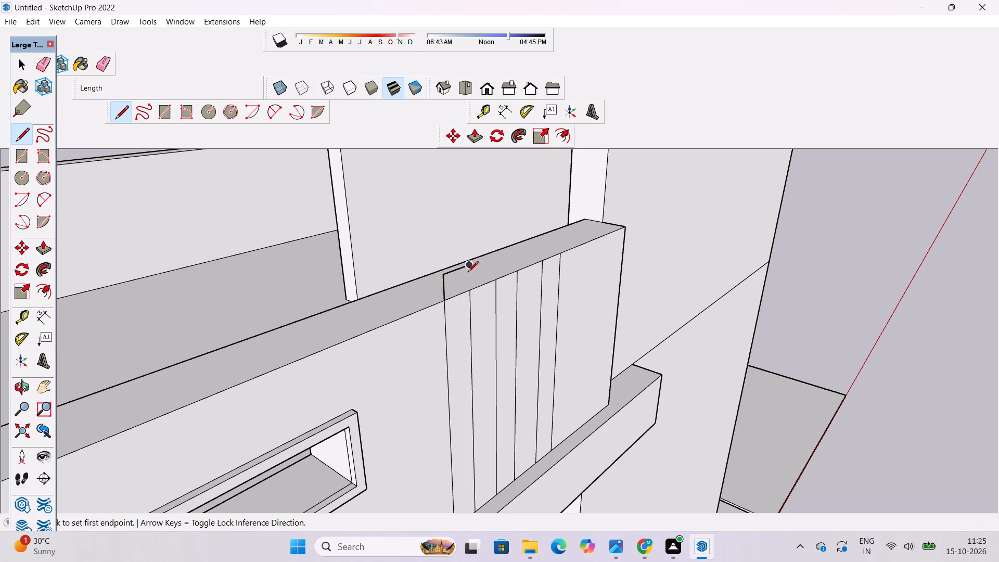
left_click(468, 267)
left_click(471, 290)
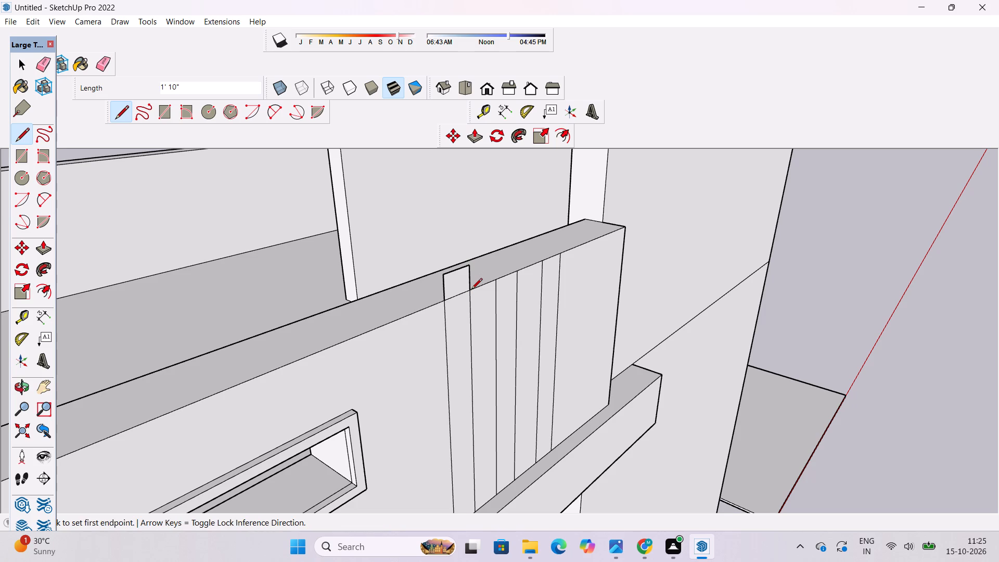
key("space")
Draw three lines forming a 1'10" high rectangular extension above the top edge of the middle strip.
scroll(516, 273, "up", 5)
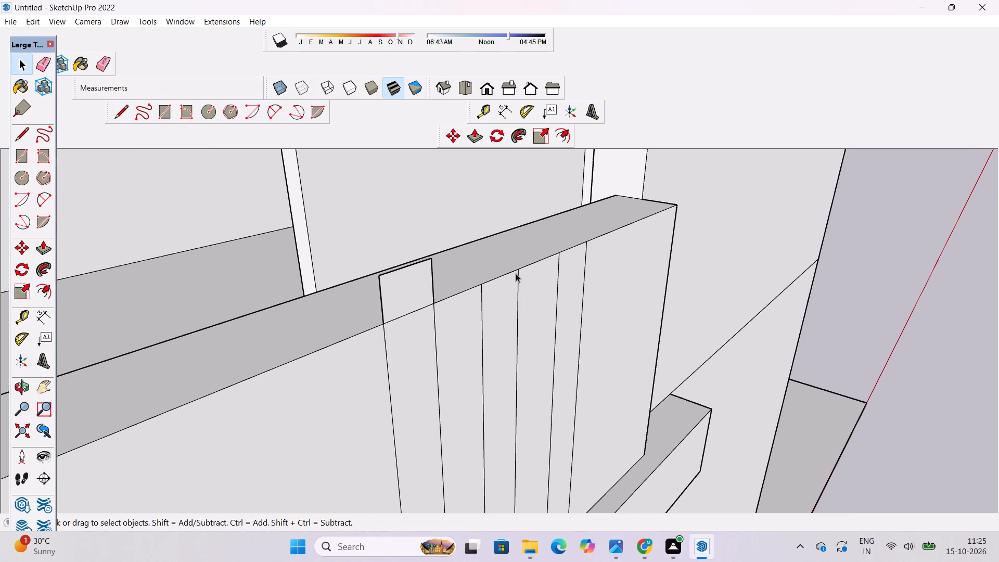
scroll(486, 260, "up", 1)
key("l")
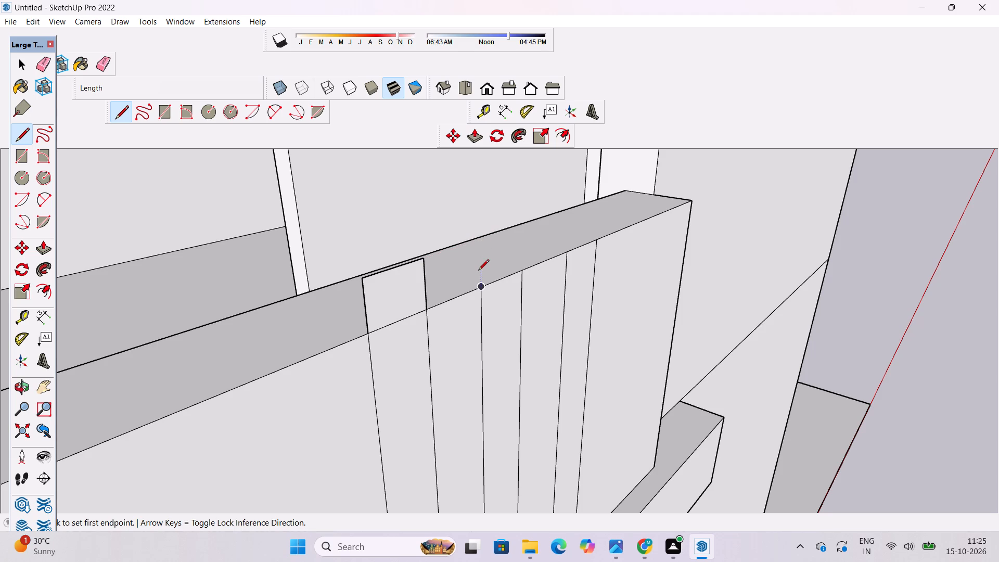
key("o")
left_click_drag(521, 290, 462, 295)
key("l")
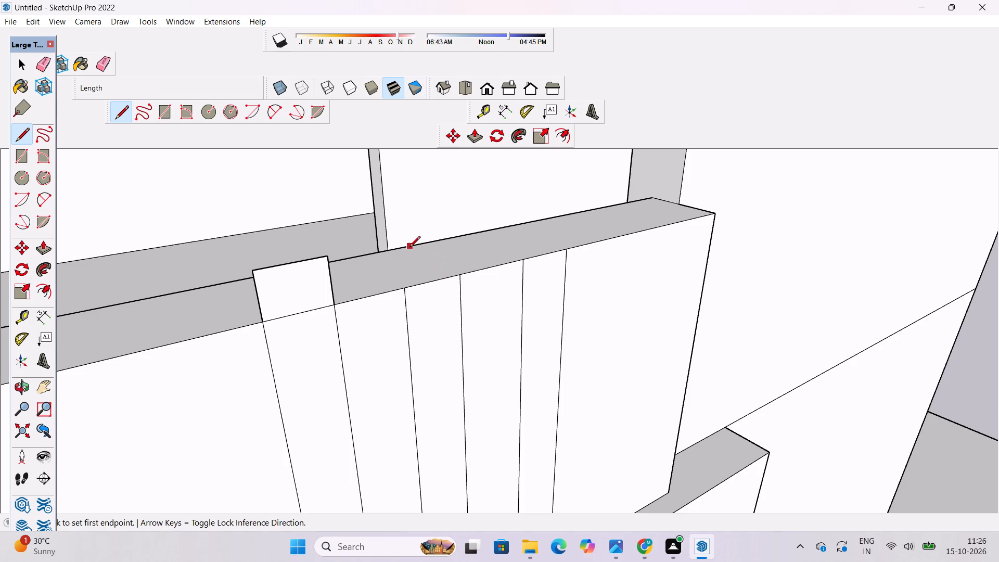
left_click(401, 244)
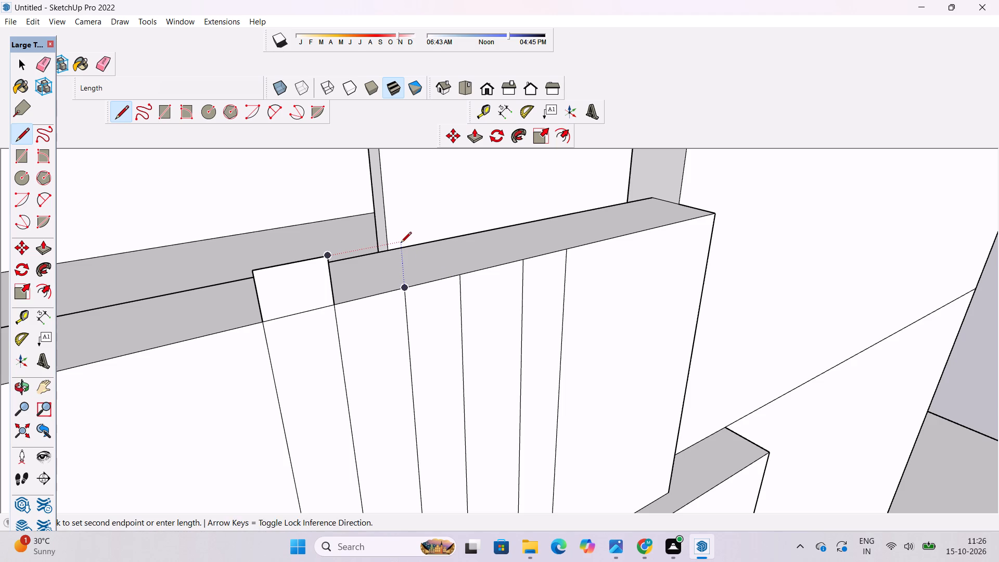
left_click(405, 287)
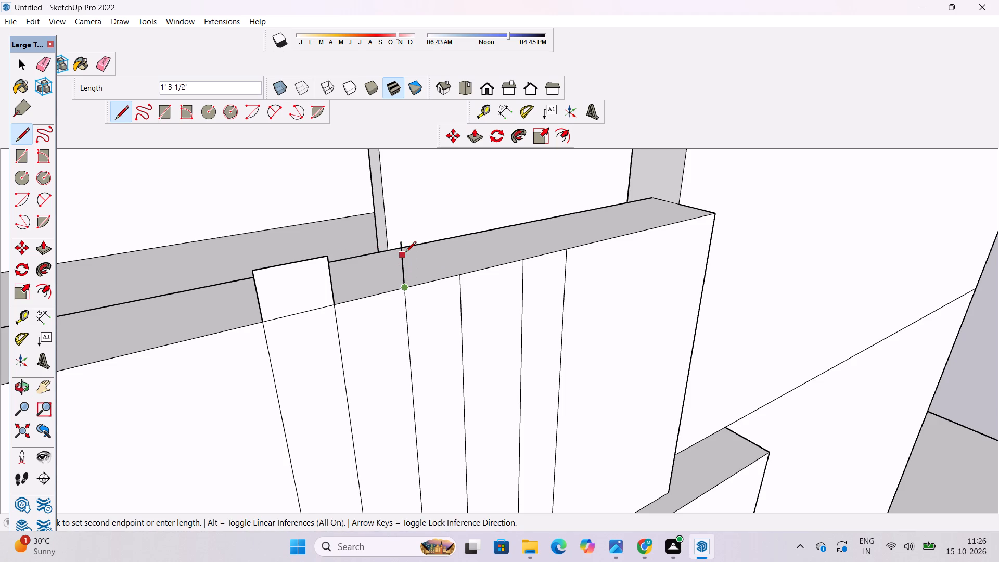
key("space")
type("l")
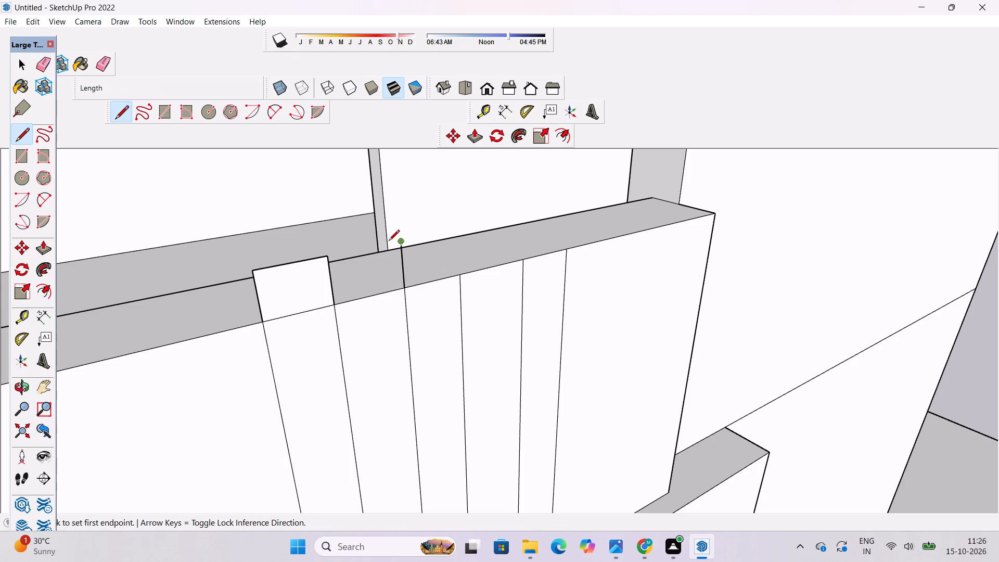
left_click(398, 242)
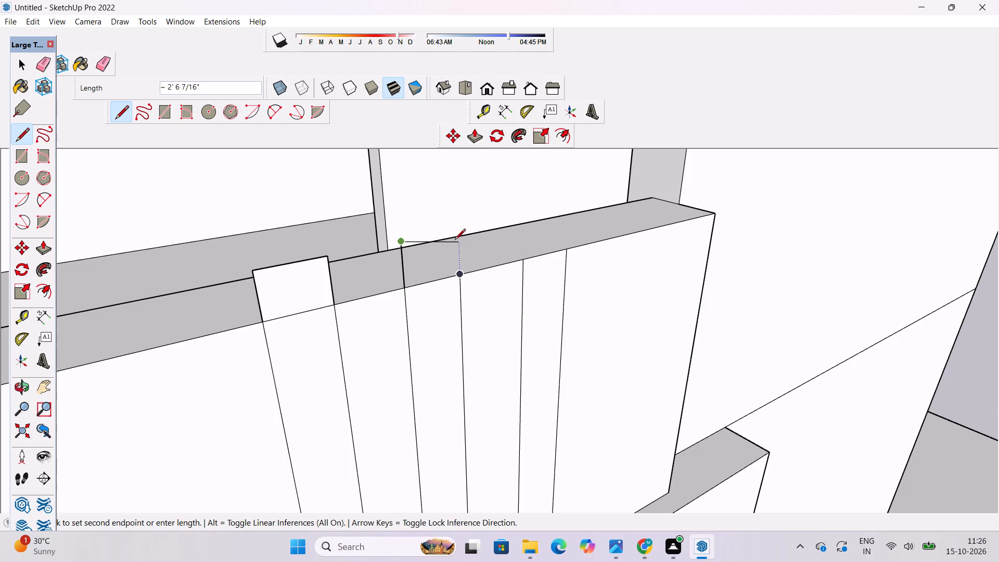
left_click(456, 230)
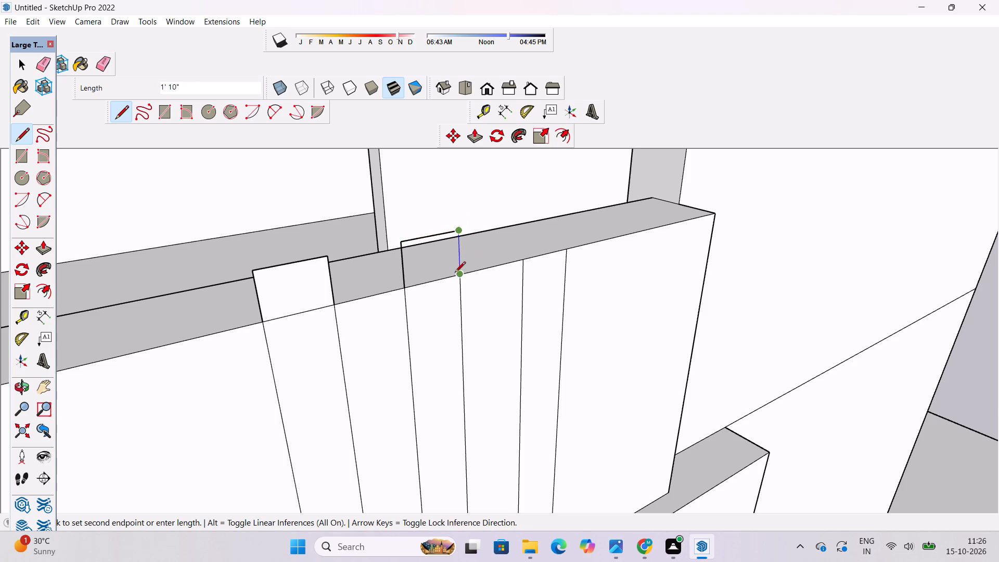
left_click(458, 274)
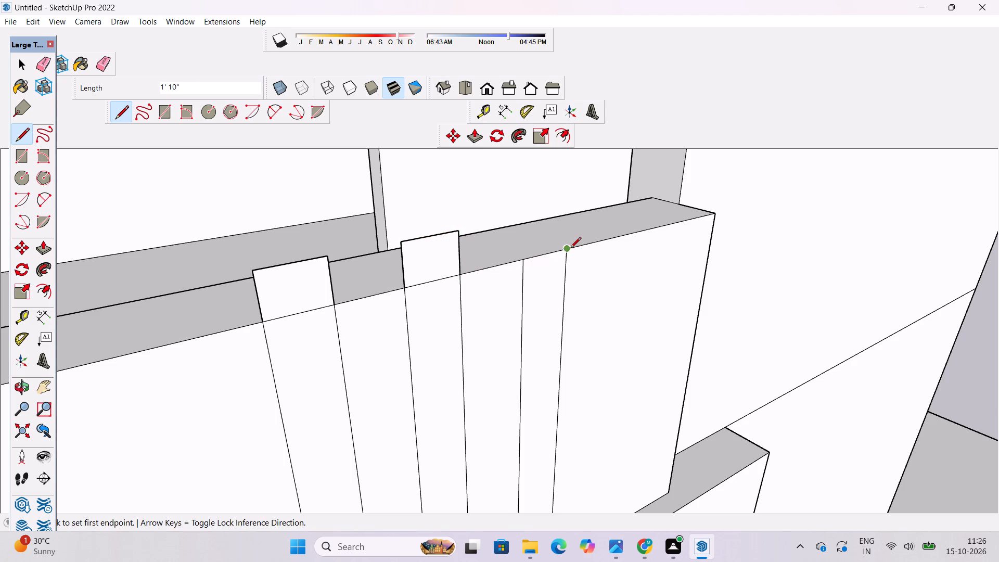
Draw three lines forming a 1'10" high, about 2'6" wide extension above the strip nearest the taller walls.
left_click(565, 250)
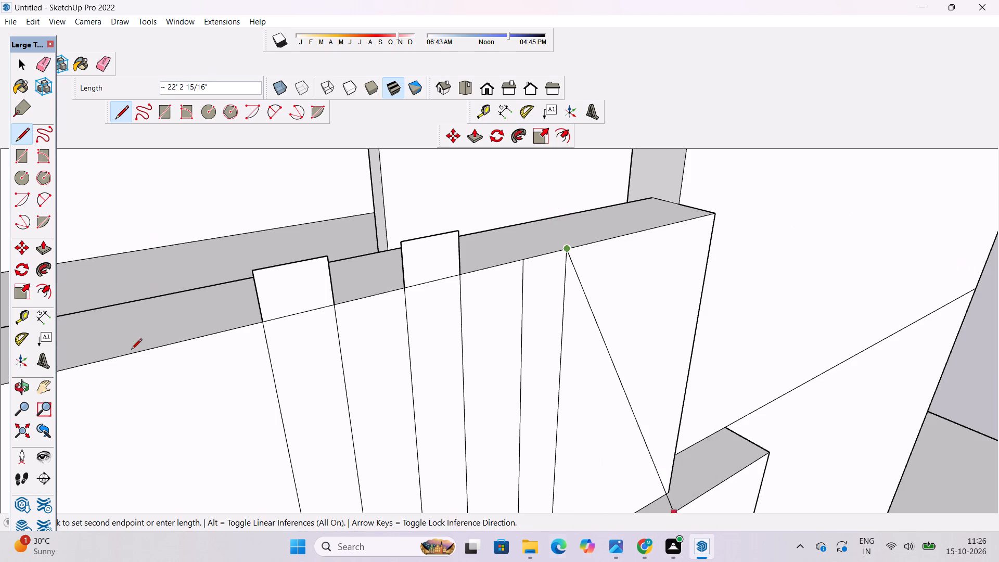
scroll(455, 284, "down", 6)
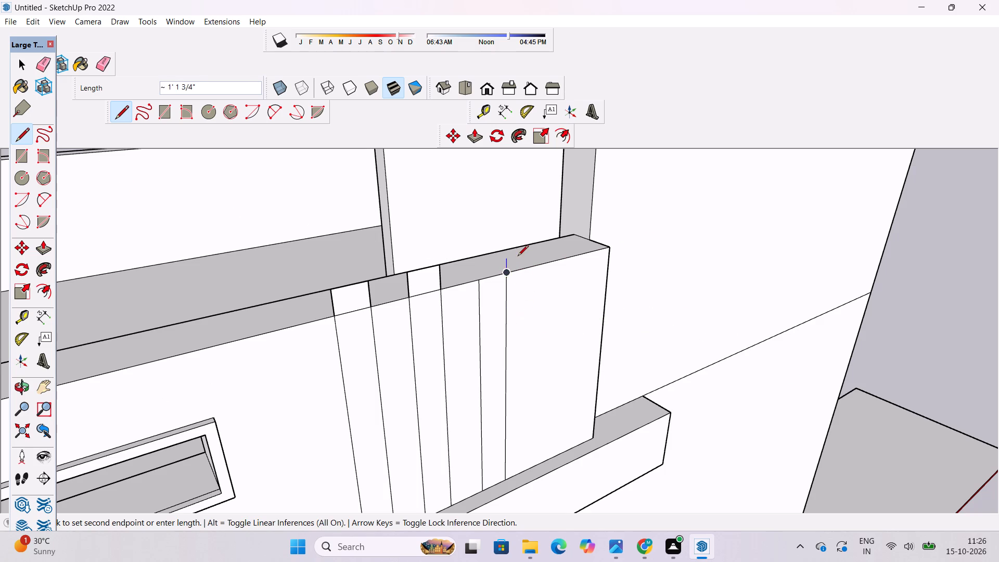
scroll(510, 253, "up", 8)
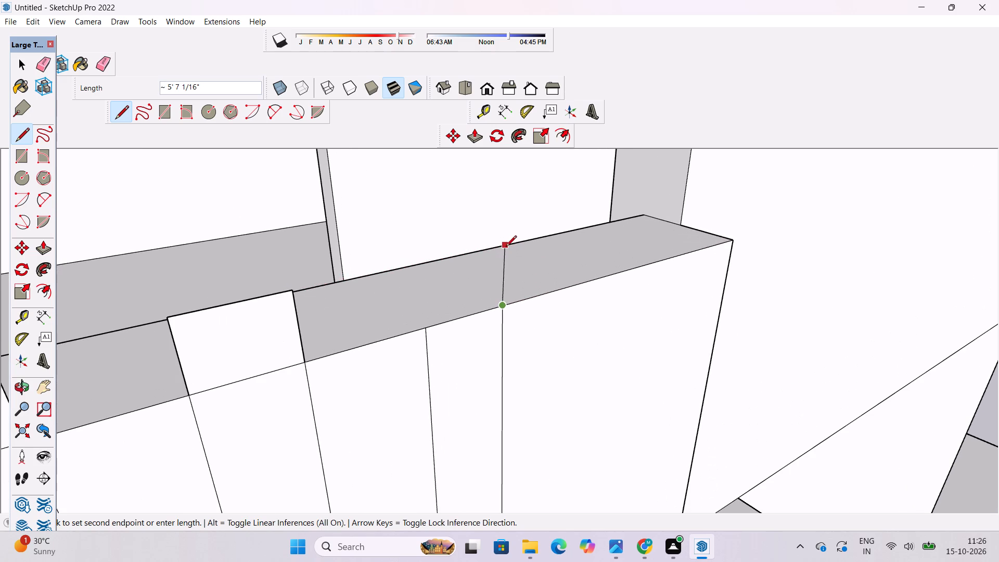
scroll(501, 247, "down", 6)
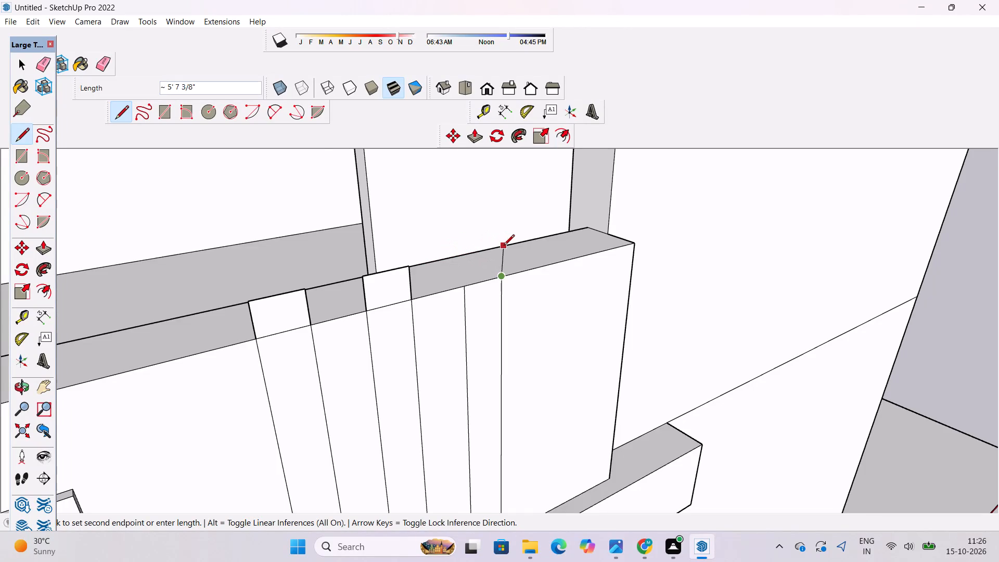
scroll(496, 251, "up", 5)
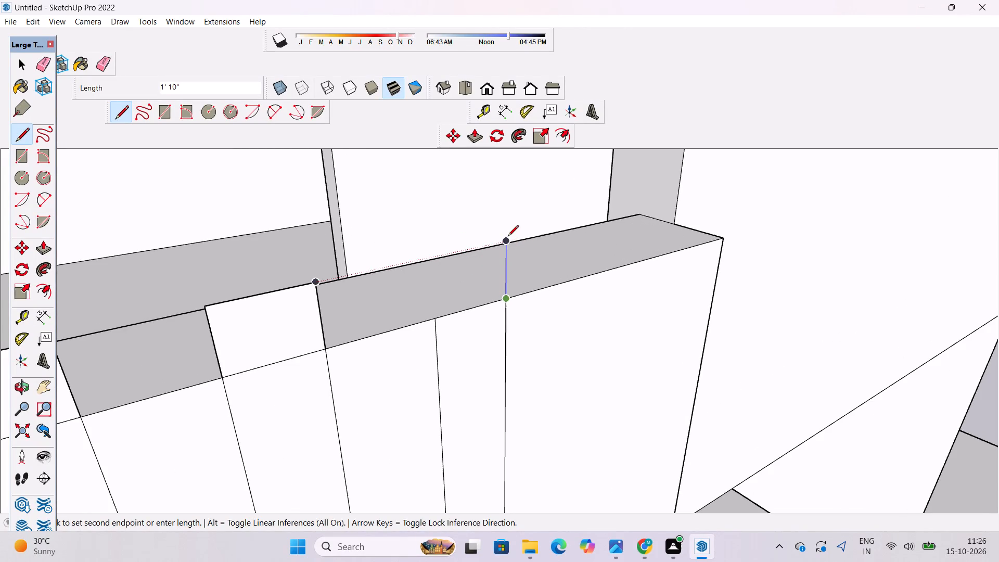
left_click(504, 237)
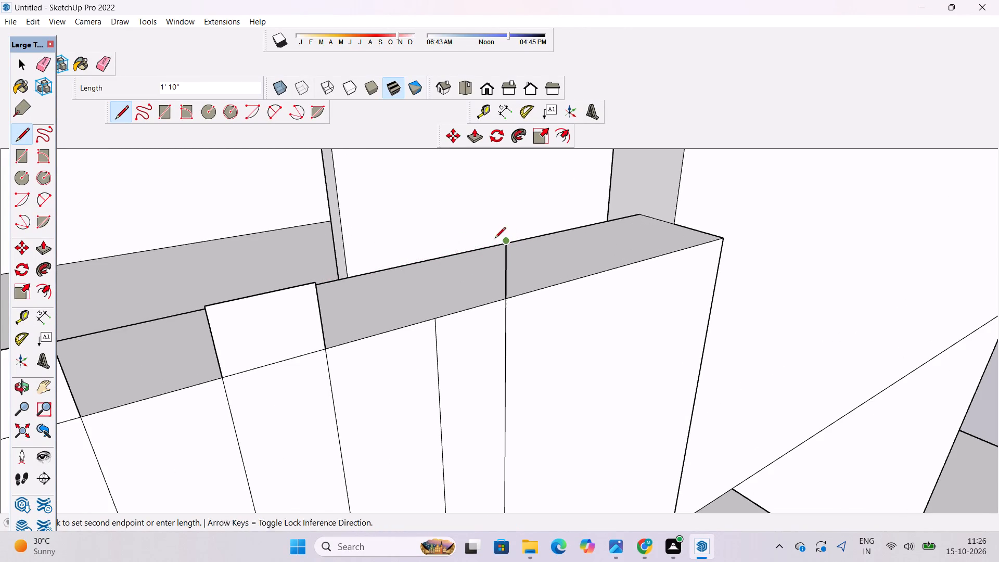
left_click(431, 255)
left_click(437, 320)
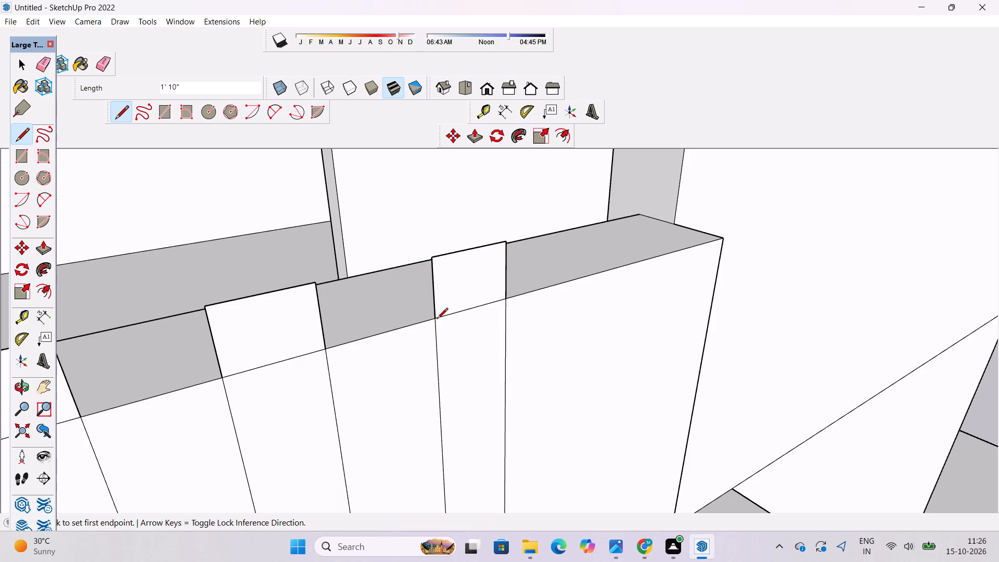
Examine the three extended strips and the parapet front from several angles.
key("o")
scroll(423, 265, "down", 7)
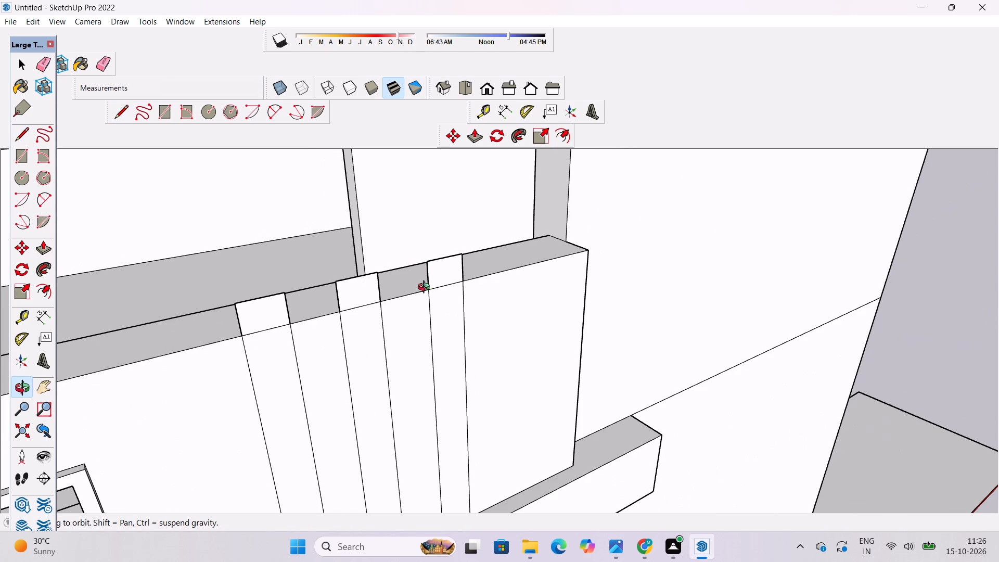
scroll(412, 290, "down", 6)
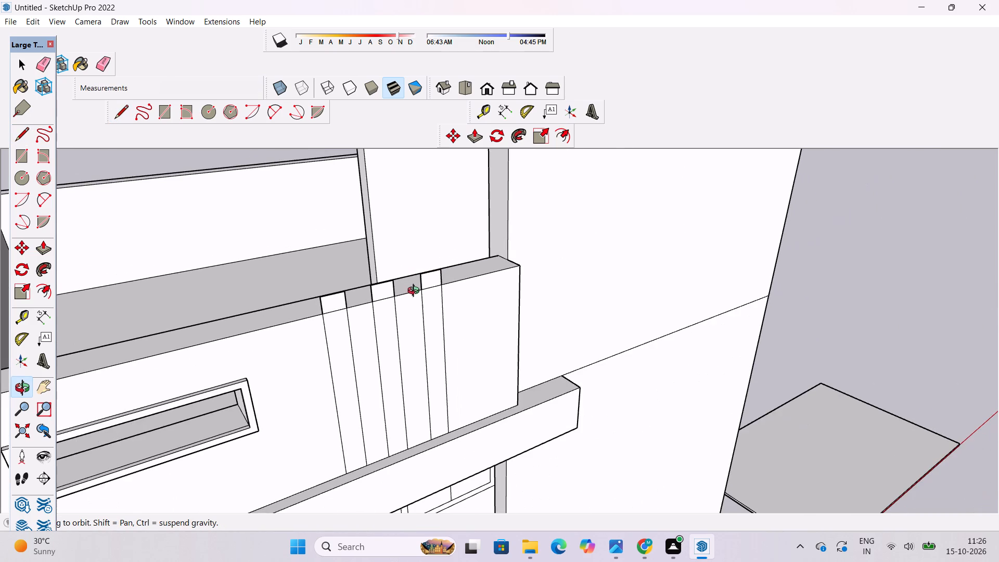
left_click_drag(439, 314, 424, 210, "shift")
left_click_drag(393, 236, 534, 254)
scroll(497, 269, "down", 4)
left_click_drag(468, 303, 415, 241, "shift")
scroll(413, 238, "up", 3, "shift")
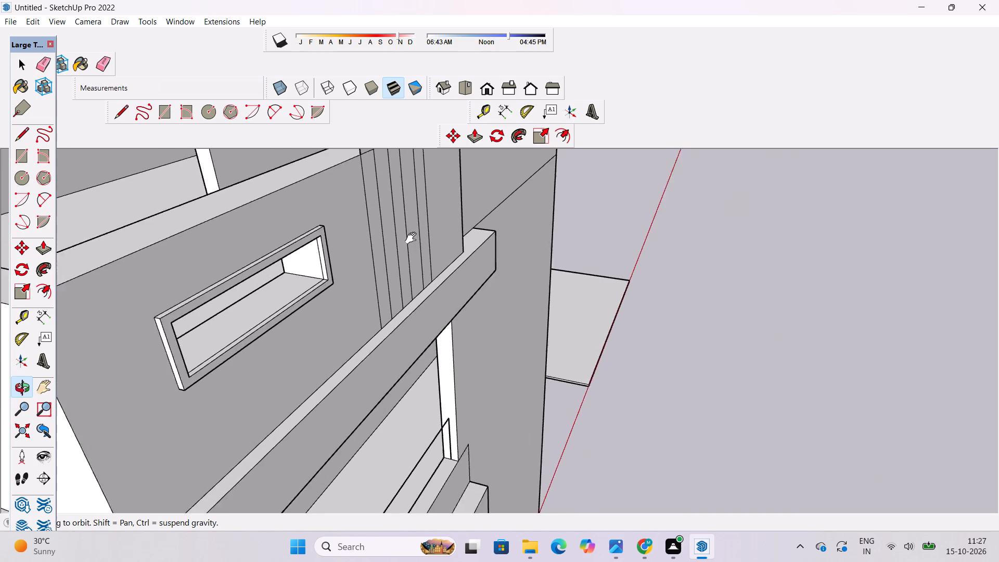
scroll(413, 238, "up", 1, "shift")
left_click_drag(415, 251, 426, 273, "shift")
left_click_drag(425, 291, 501, 292)
left_click_drag(484, 297, 445, 300, "shift")
left_click_drag(418, 330, 380, 327)
scroll(361, 314, "down", 5)
left_click_drag(330, 320, 463, 340, "shift")
scroll(445, 333, "up", 8, "shift")
left_click_drag(413, 320, 343, 338, "shift")
scroll(371, 336, "up", 4, "shift")
left_click_drag(369, 335, 319, 348, "shift")
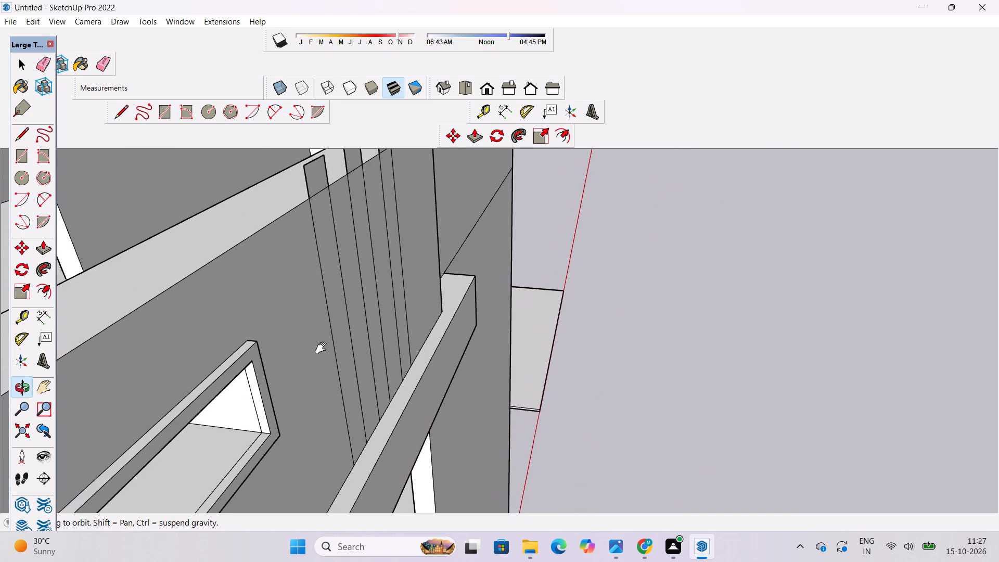
left_click_drag(323, 348, 355, 348, "shift")
scroll(362, 348, "down", 4)
left_click_drag(360, 348, 344, 350, "shift")
scroll(343, 351, "up", 5, "shift")
left_click_drag(344, 360, 344, 377, "shift")
left_click_drag(344, 379, 339, 365)
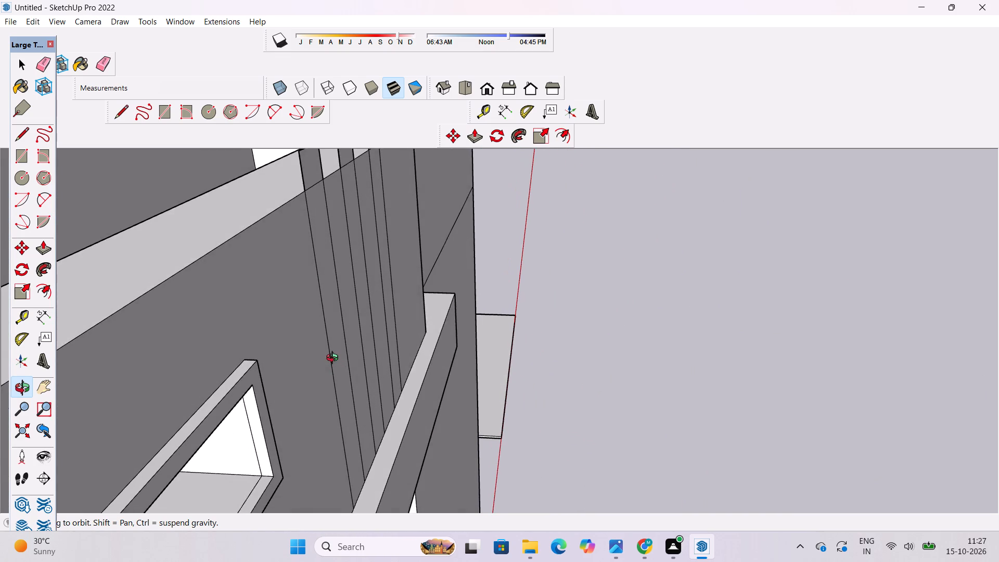
scroll(335, 359, "down", 2)
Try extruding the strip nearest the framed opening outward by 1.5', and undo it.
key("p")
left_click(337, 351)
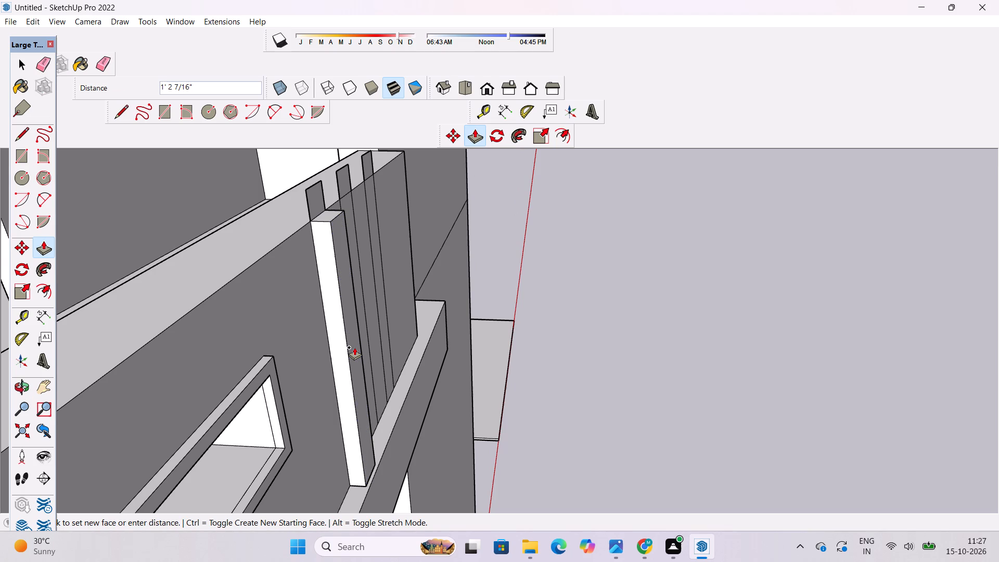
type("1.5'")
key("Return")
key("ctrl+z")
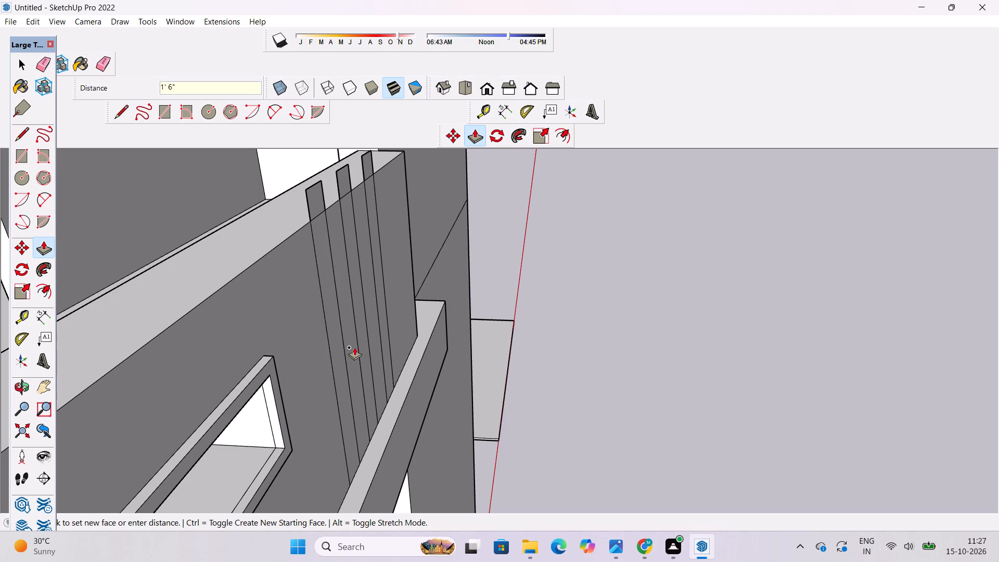
Extrude the strip nearest the framed opening outward by 1', and pull its extension above the parapet flush with it.
left_click(332, 326)
type("1'")
key("Return")
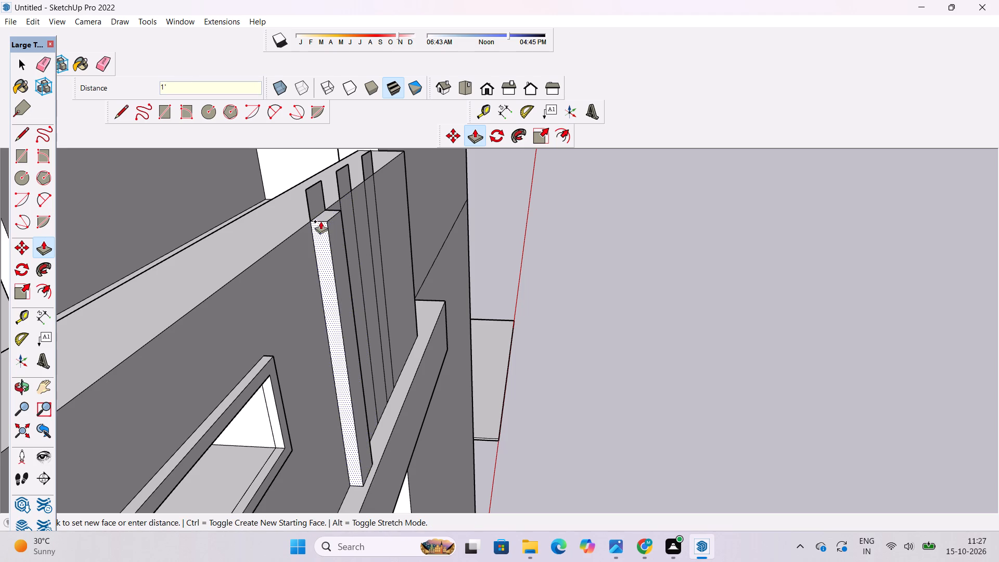
scroll(320, 220, "up", 5)
left_click(312, 191)
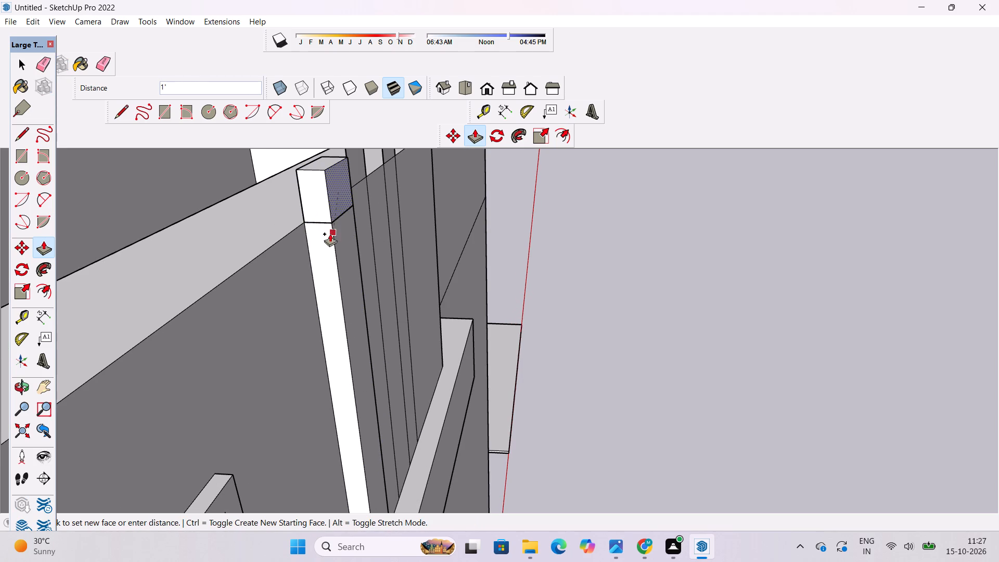
left_click(330, 239)
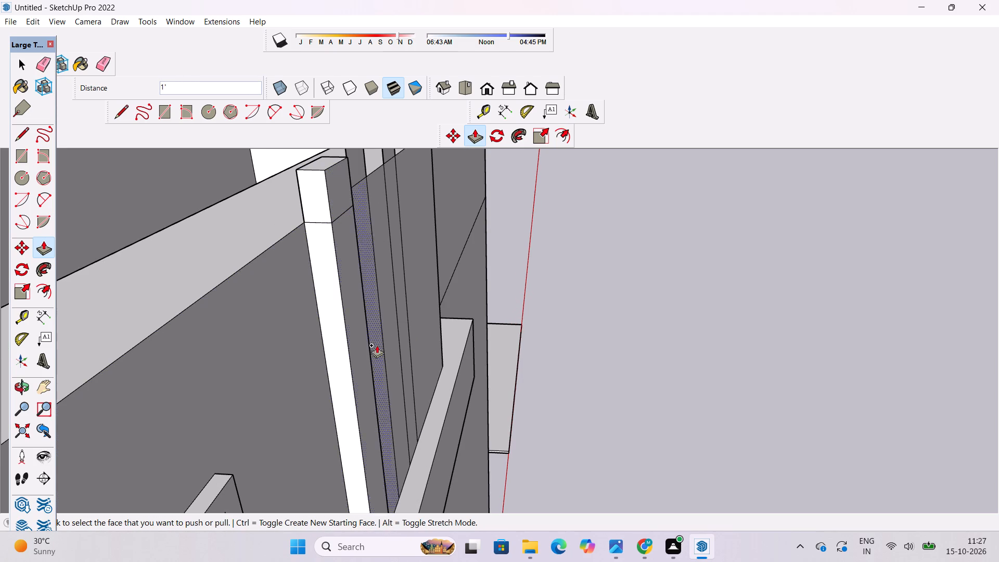
Extrude the middle strip outward by 1' to match the first strip, and pull its top extension flush with it.
scroll(286, 332, "down", 7)
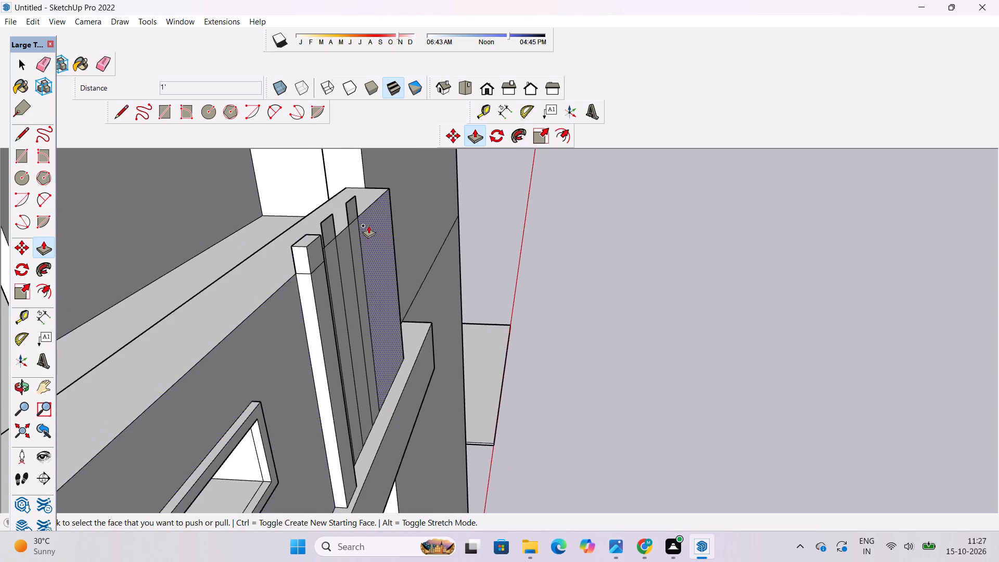
scroll(365, 225, "up", 6)
scroll(296, 289, "up", 3)
left_click(315, 280)
scroll(332, 295, "down", 4)
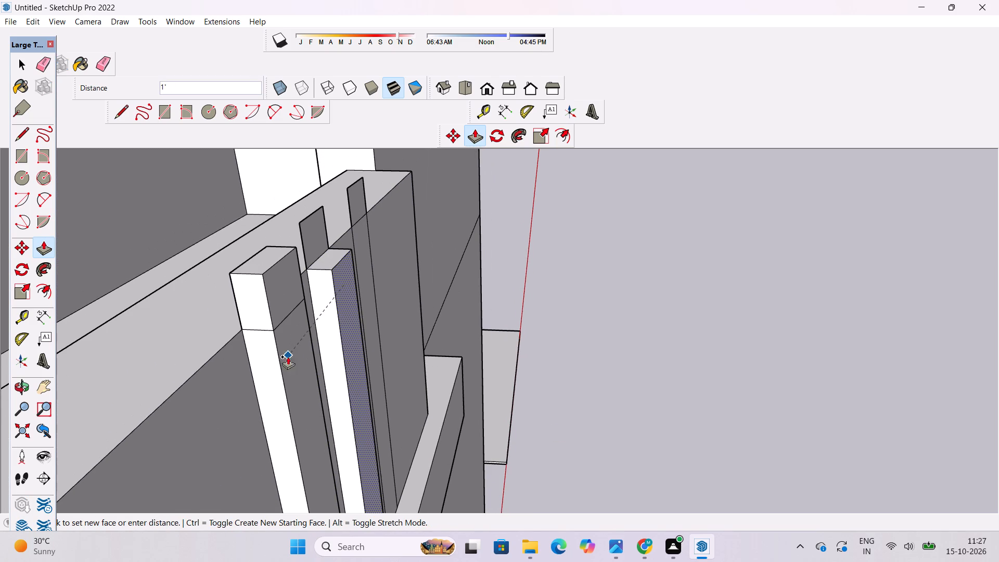
left_click(279, 368)
left_click(313, 239)
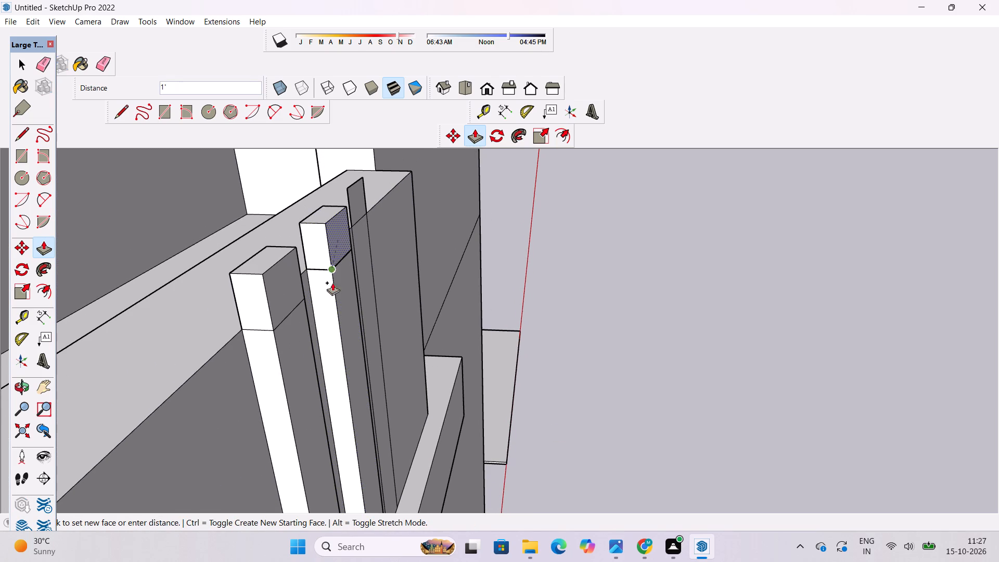
left_click(334, 292)
scroll(247, 315, "down", 7)
scroll(325, 283, "up", 6)
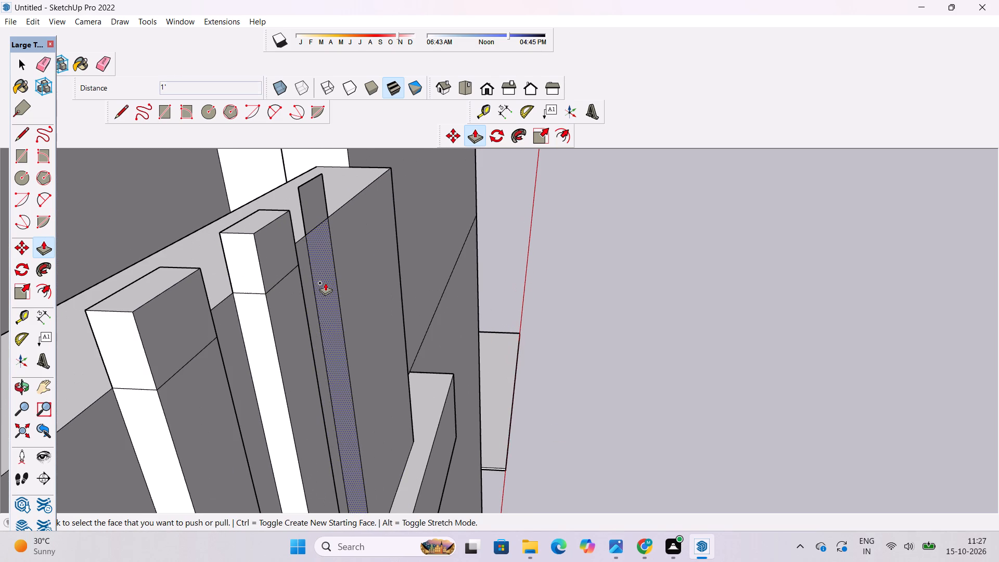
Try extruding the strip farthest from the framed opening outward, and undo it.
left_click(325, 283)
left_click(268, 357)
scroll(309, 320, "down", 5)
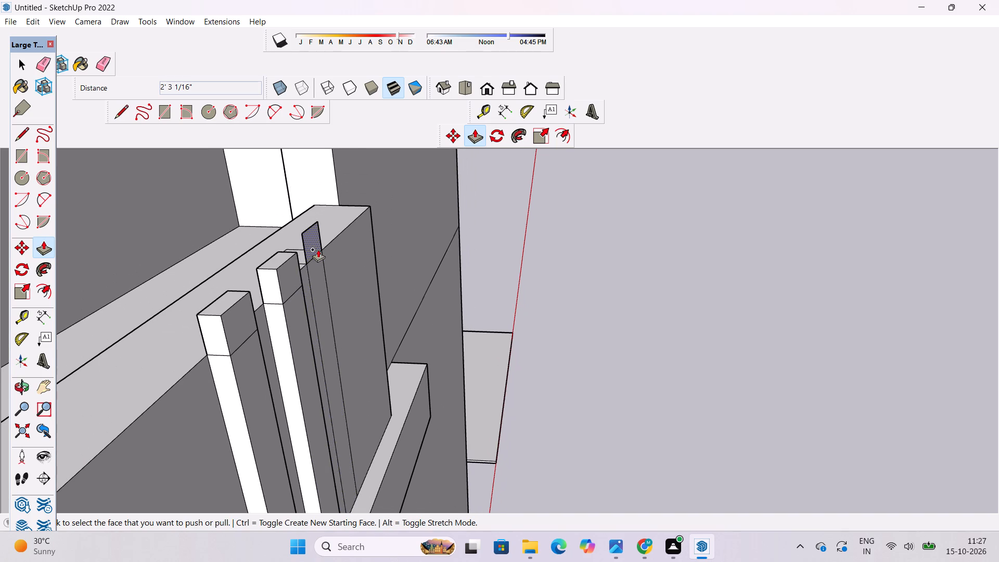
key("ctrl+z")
Extrude the strip farthest from the framed opening outward by 1', and pull its extension above the parapet flush with it.
scroll(322, 265, "up", 5)
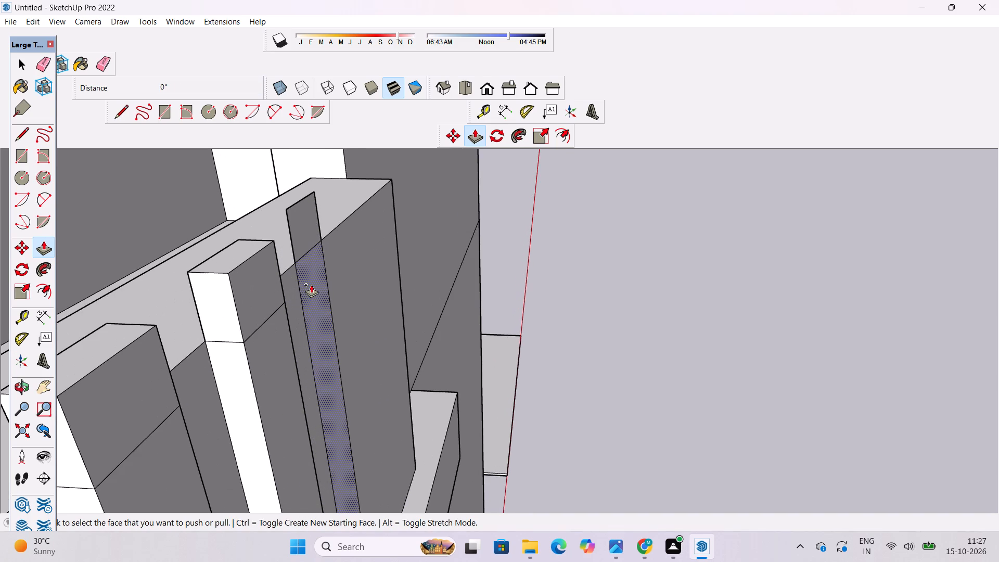
left_click(311, 285)
left_click(257, 413)
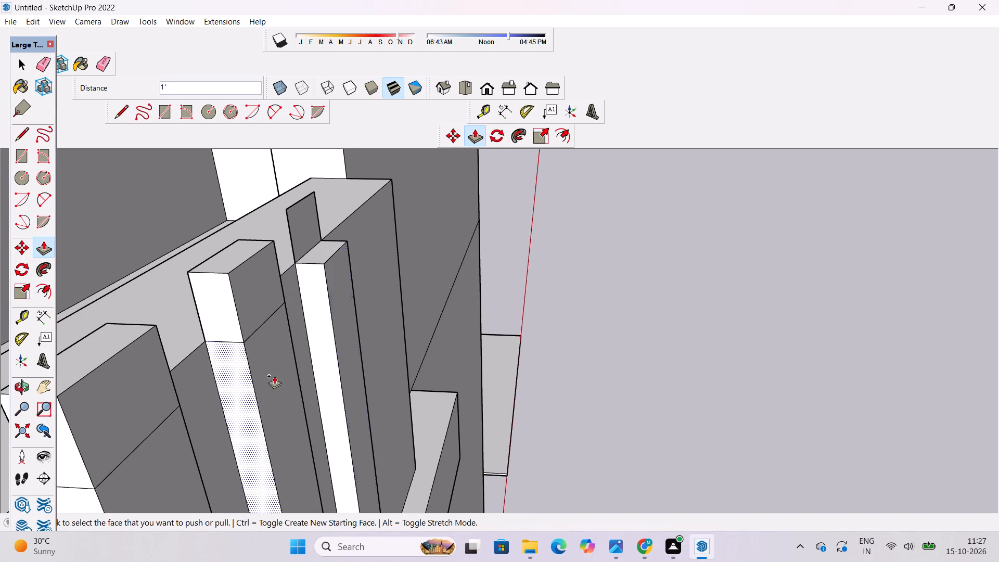
left_click(309, 224)
left_click(332, 299)
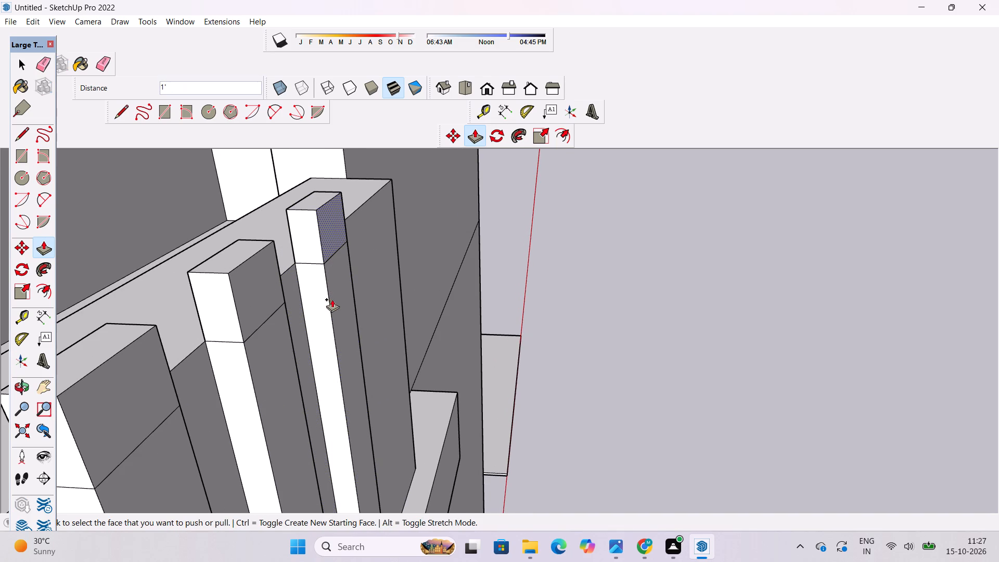
Erase the seam lines near the top of the fin farthest from the framed opening, on its front and outer side.
key("space")
key("o")
scroll(360, 250, "down", 6)
left_click_drag(391, 275, 200, 275)
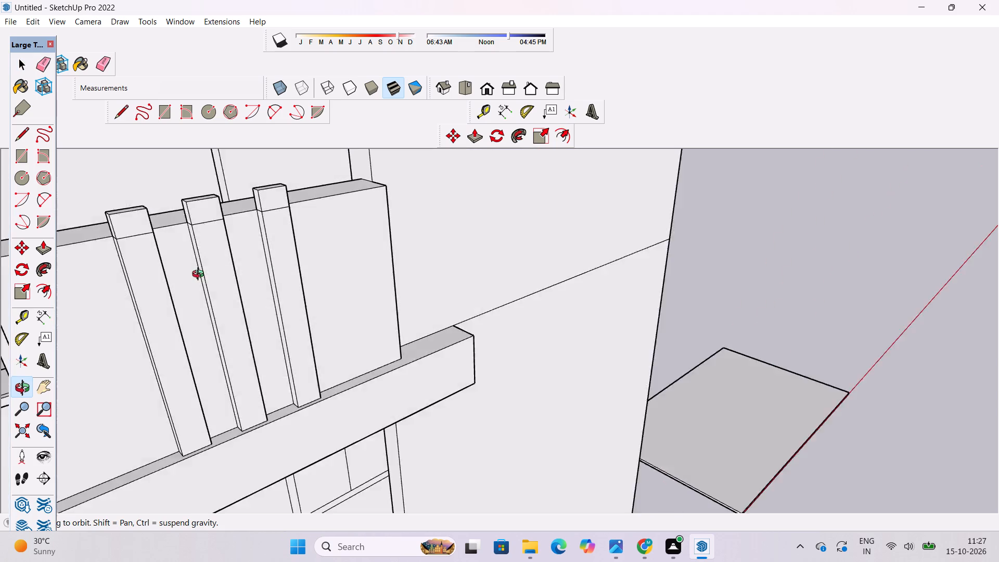
left_click_drag(200, 275, 180, 275)
scroll(196, 261, "up", 3)
left_click_drag(221, 246, 306, 347, "shift")
left_click_drag(332, 339, 124, 309)
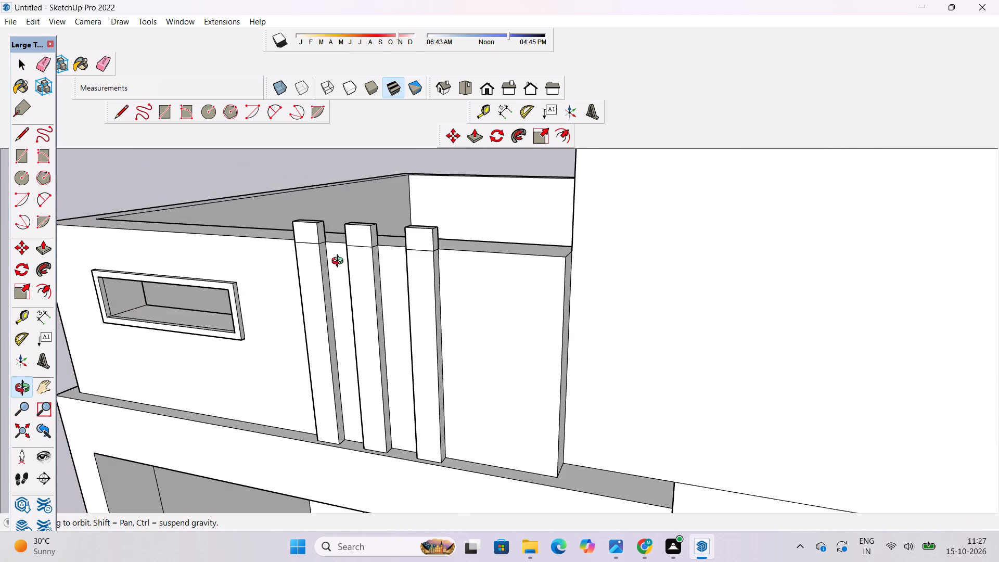
scroll(405, 242, "up", 5)
left_click_drag(392, 248, 326, 277, "shift")
scroll(349, 283, "up", 8)
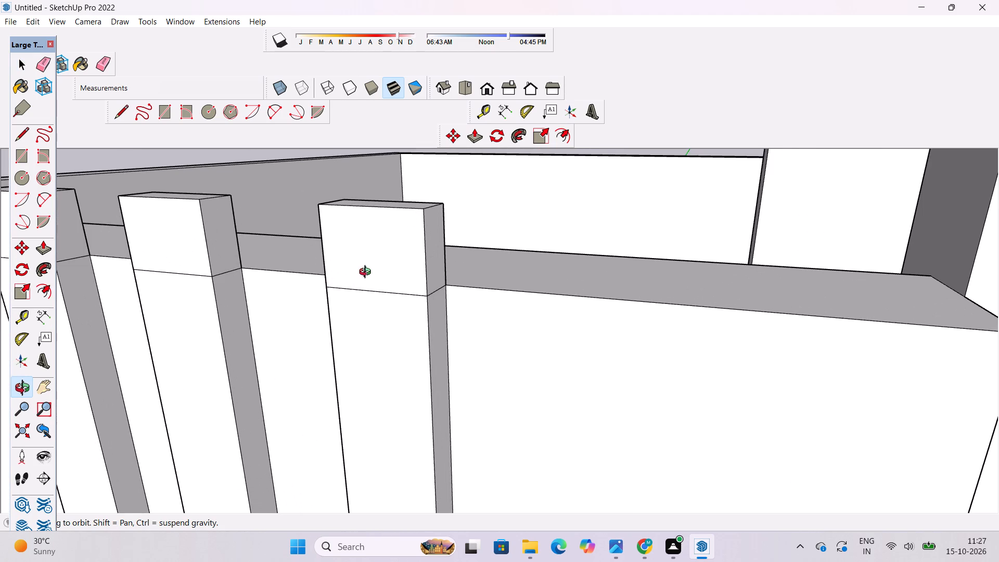
key("e")
left_click_drag(369, 273, 375, 307)
scroll(436, 287, "up", 5)
left_click_drag(436, 286, 432, 300)
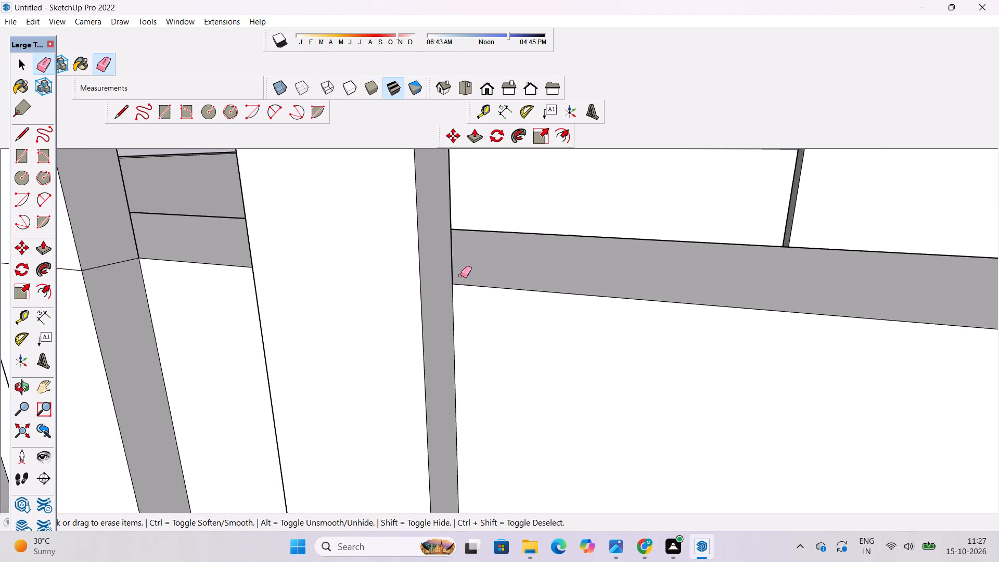
Erase the seam lines near the top of the middle fin, on its front and the side facing away from the framed opening.
scroll(464, 274, "down", 5)
scroll(262, 275, "up", 4)
left_click(222, 262)
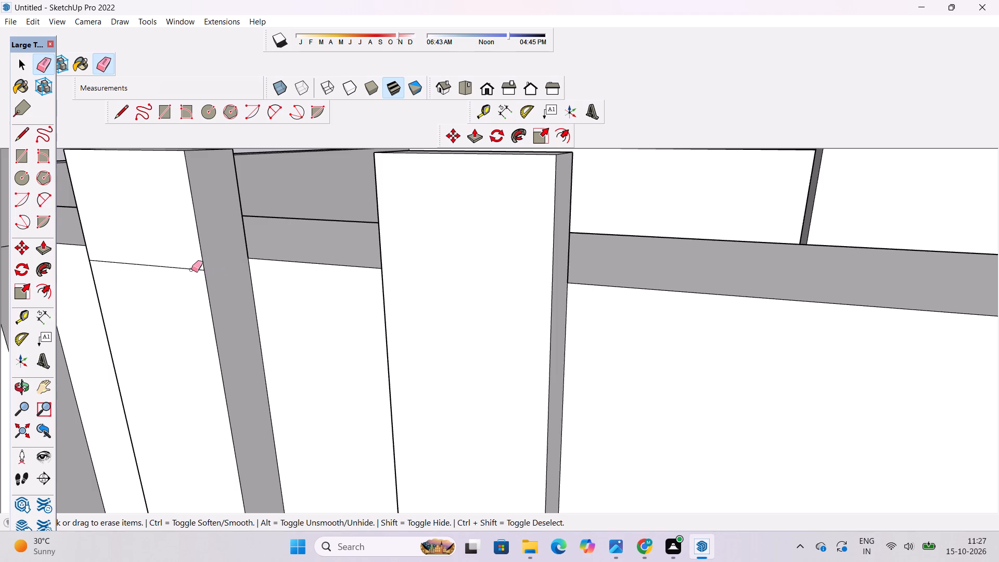
left_click_drag(187, 265, 187, 275)
scroll(232, 273, "down", 6)
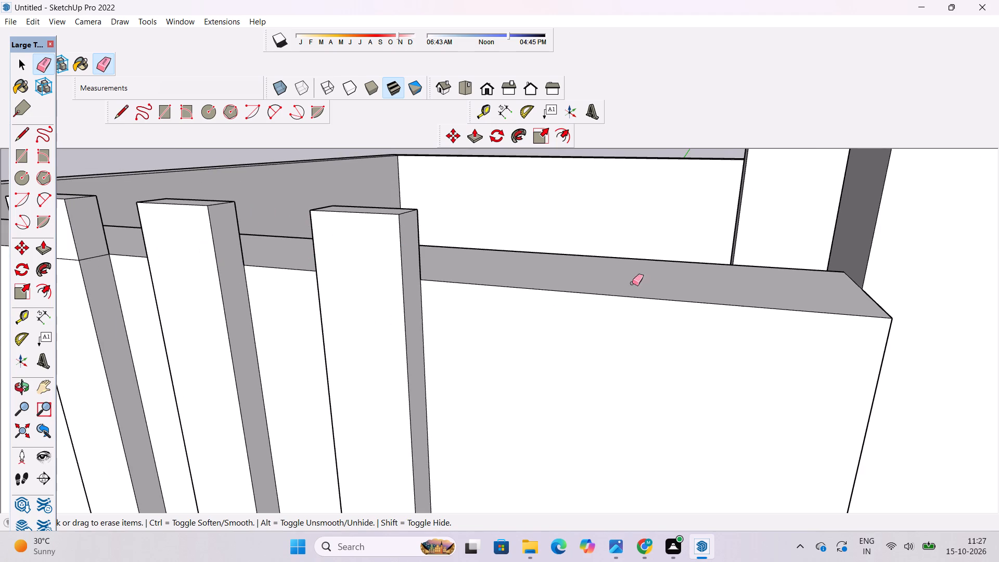
Erase the front and side seam lines near the top of the fin nearest the framed opening.
scroll(634, 284, "down", 6)
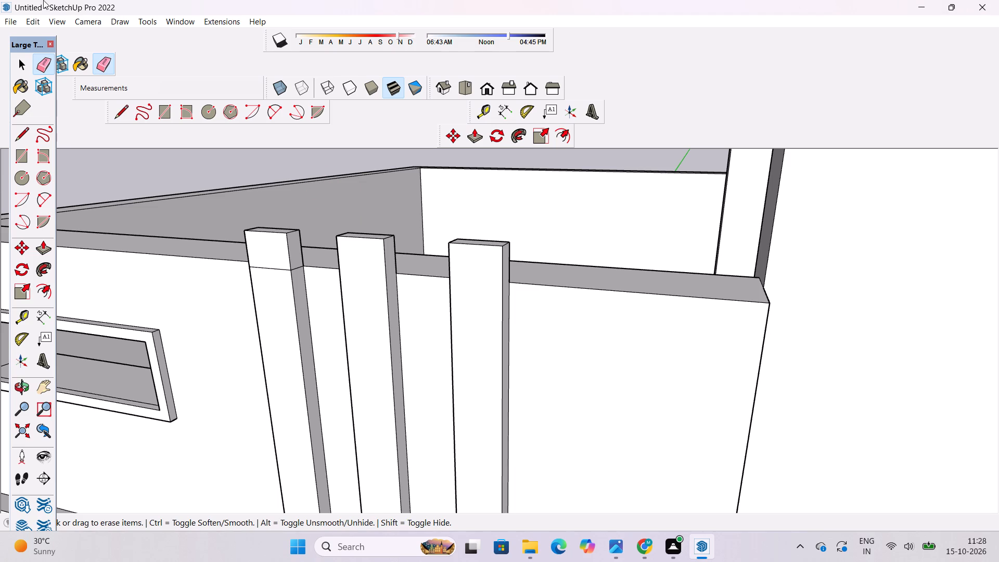
scroll(265, 259, "up", 6)
left_click_drag(266, 255, 271, 278)
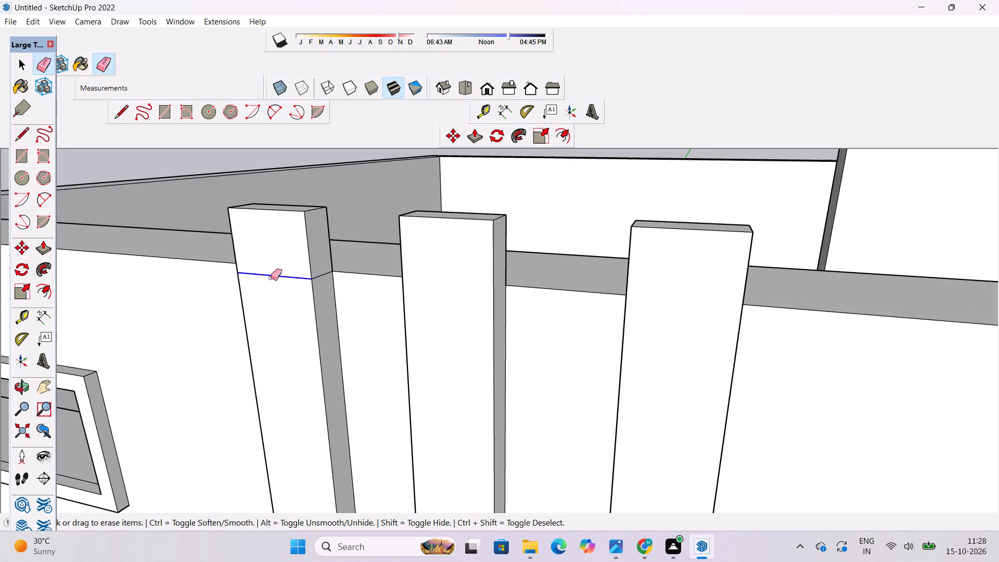
left_click_drag(271, 278, 271, 280)
scroll(328, 263, "up", 5)
left_click_drag(325, 267, 321, 289)
left_click_drag(6, 321, 0, 346)
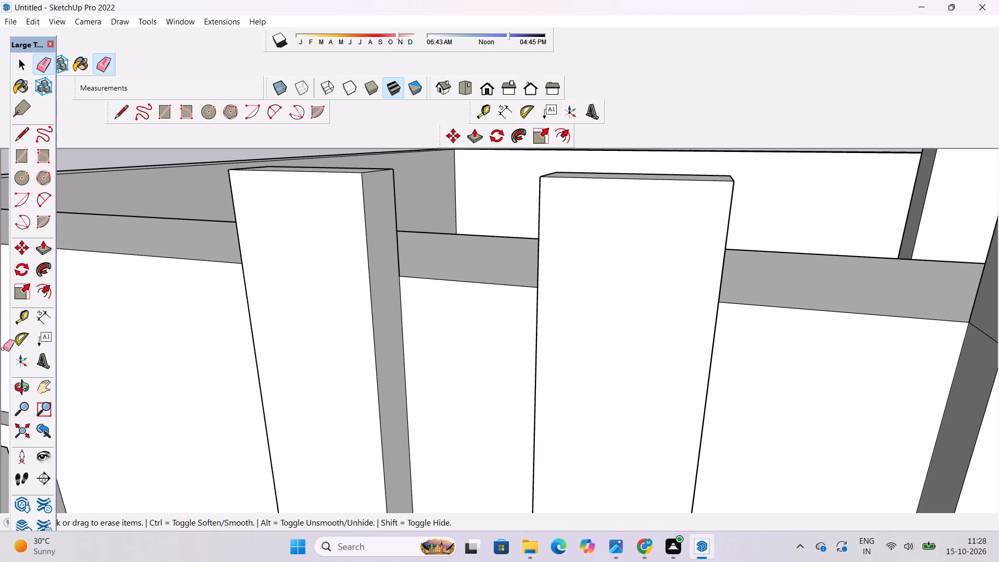
scroll(251, 333, "down", 11)
scroll(72, 343, "up", 5)
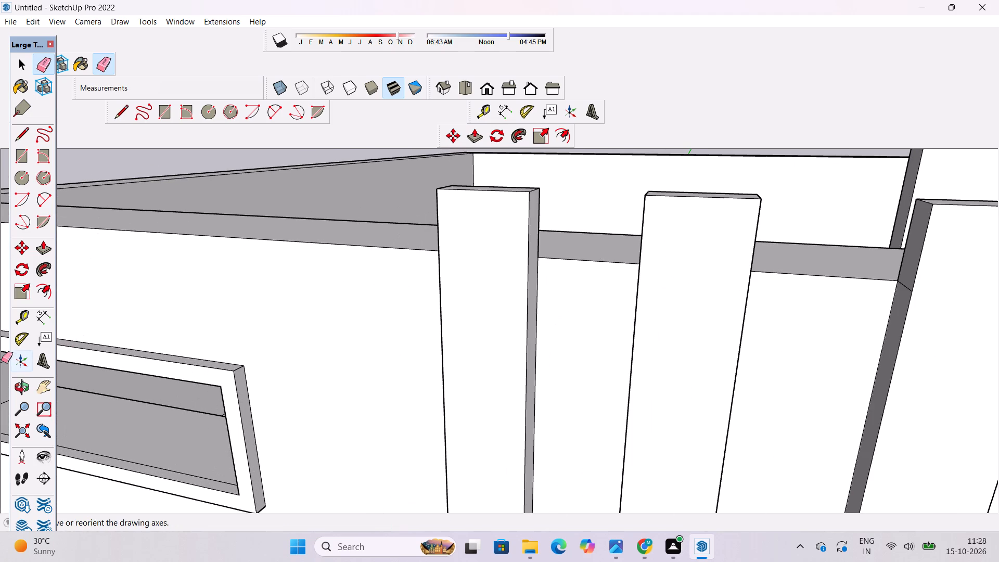
Erase the remaining seam lines on the sides of all three fins that face the framed opening.
left_click(24, 387)
scroll(203, 309, "down", 6)
left_click_drag(152, 327, 454, 322)
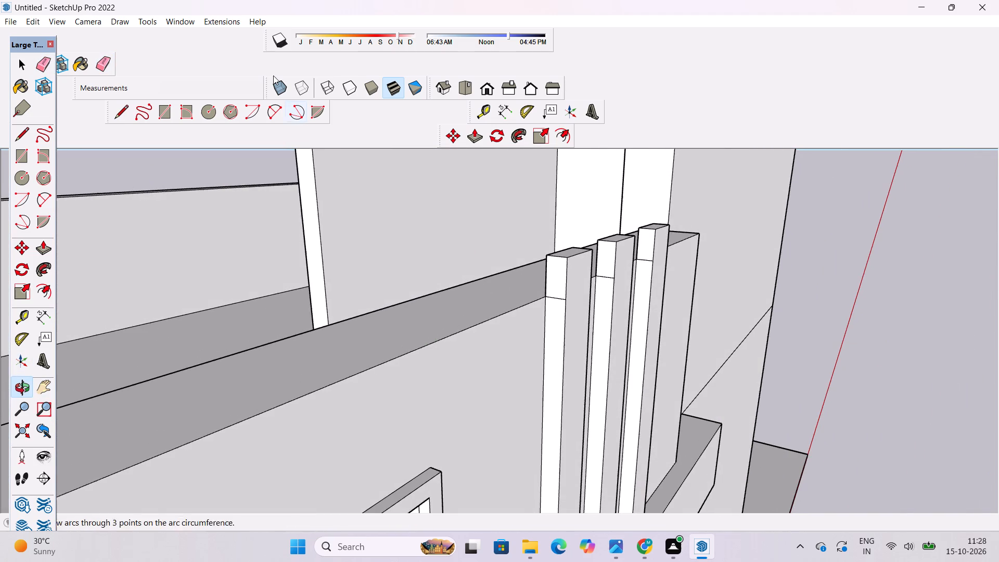
left_click(98, 60)
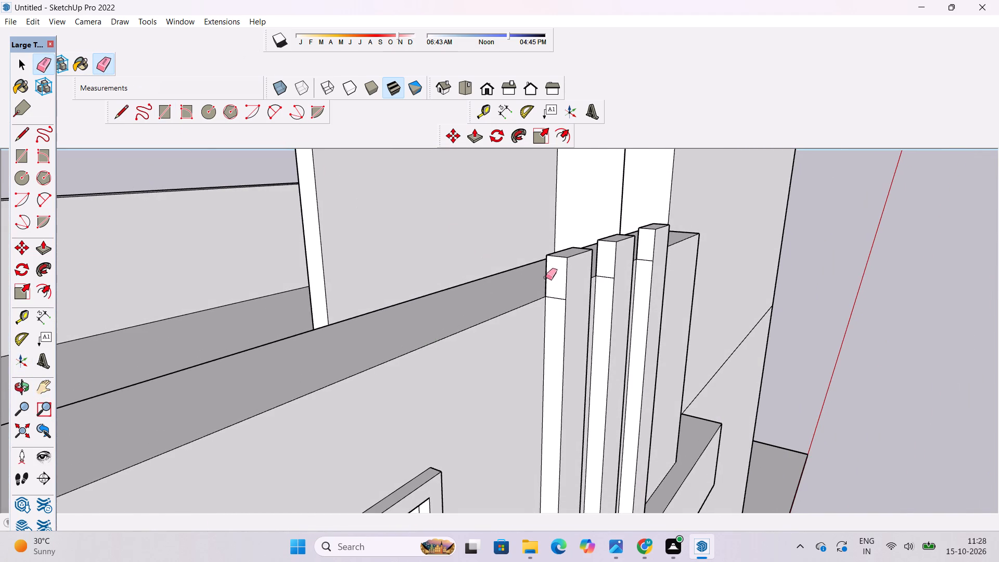
left_click_drag(561, 288, 558, 304)
left_click_drag(606, 269, 608, 282)
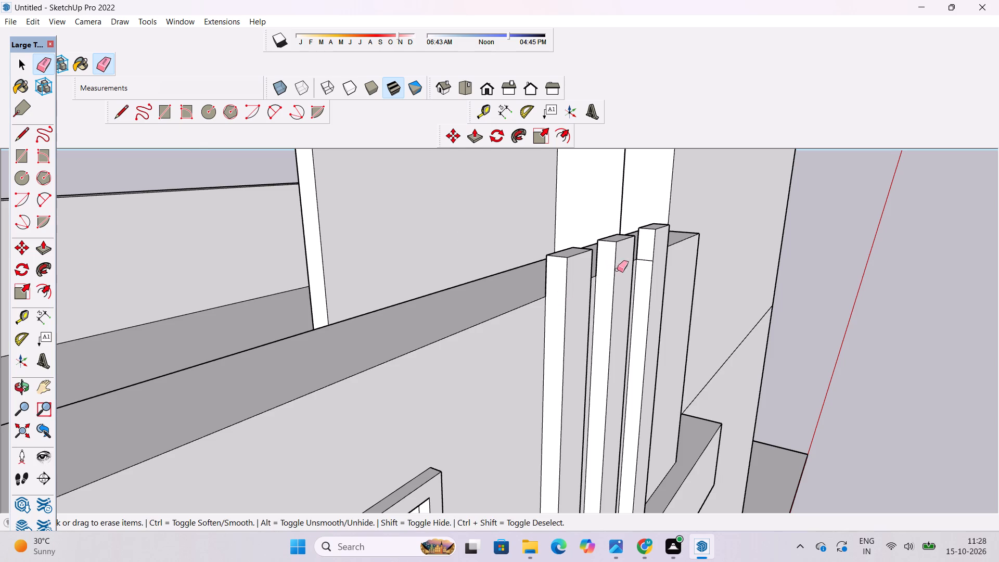
left_click_drag(650, 254, 648, 266)
key("space")
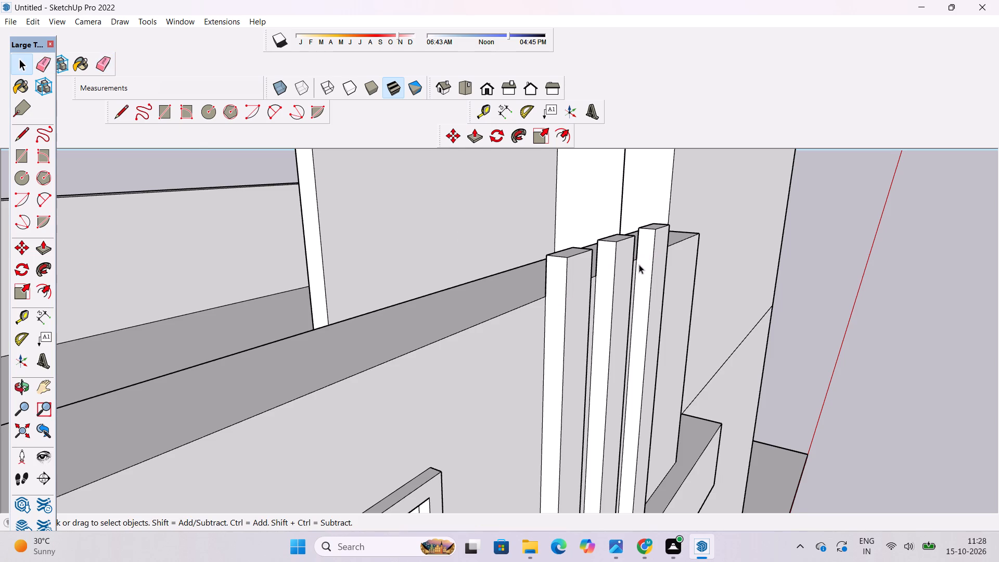
Examine the three fins and the parapet from the front and from above.
key("o")
scroll(607, 293, "up", 5)
scroll(607, 293, "down", 4)
left_click_drag(622, 293, 227, 311, "shift")
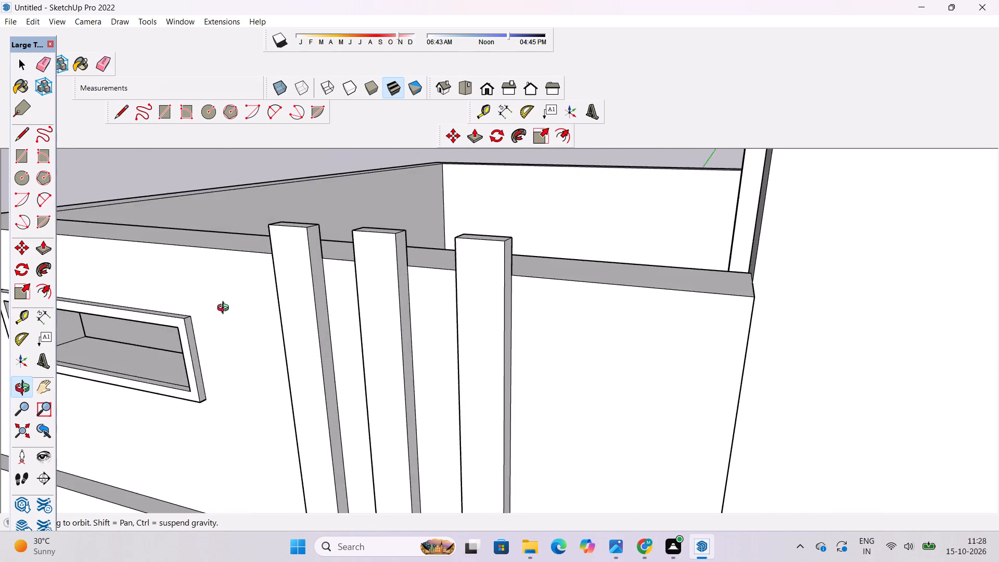
scroll(234, 285, "down", 10)
left_click_drag(202, 308, 372, 209)
scroll(358, 221, "down", 5)
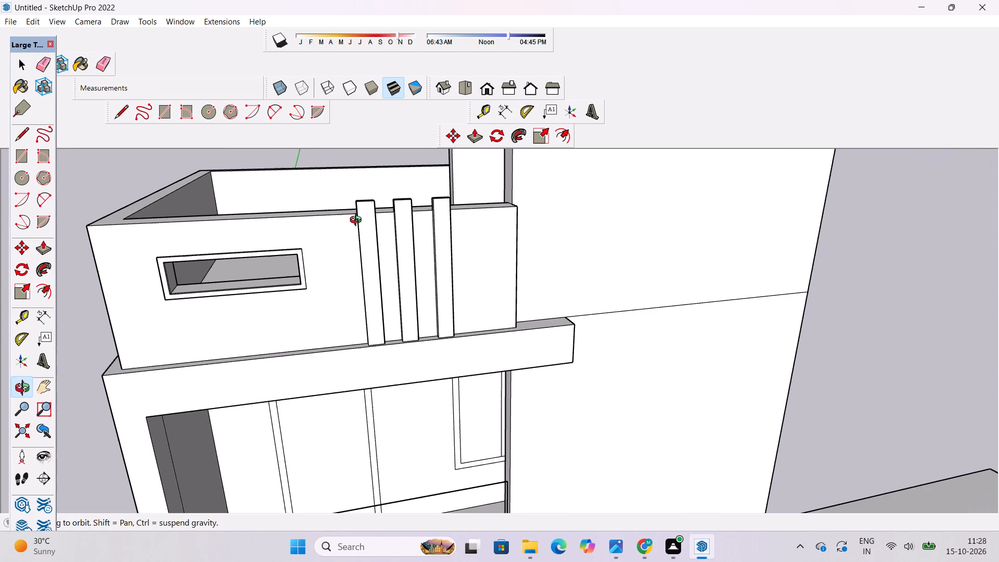
scroll(356, 220, "down", 5)
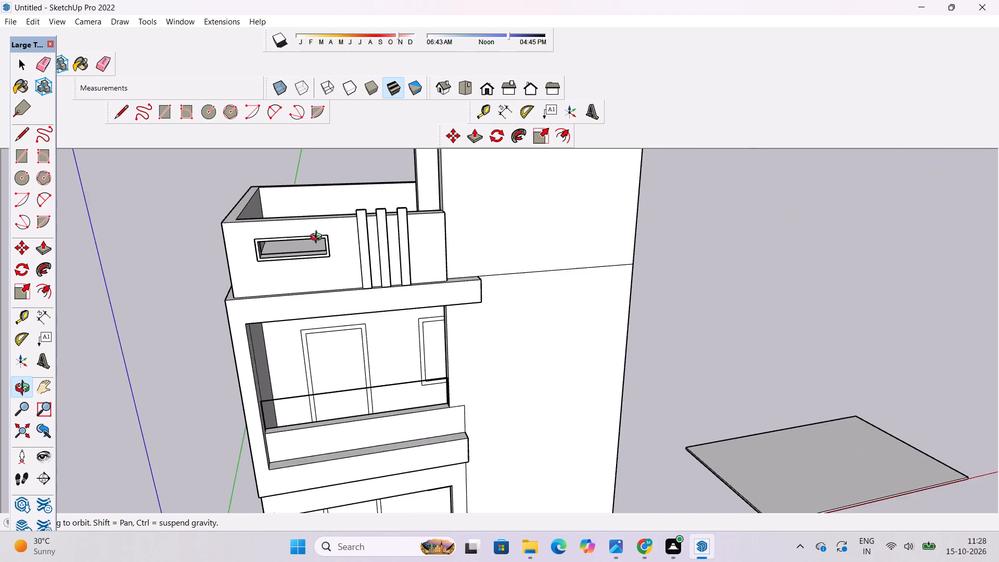
left_click_drag(261, 270, 432, 326)
scroll(314, 350, "up", 10)
scroll(327, 340, "down", 4)
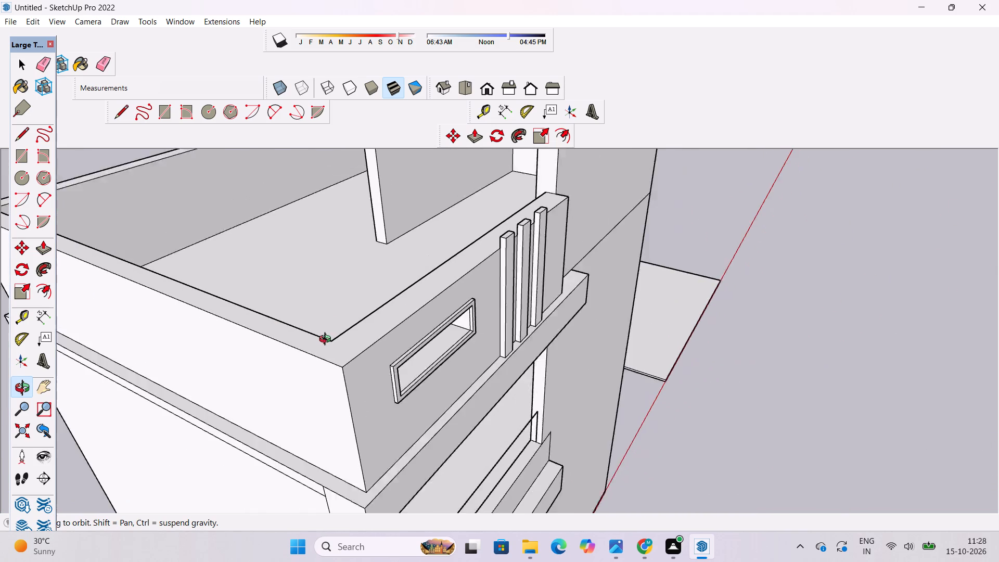
Erase the vertical line near the front corner and the horizontal line near the top of the upper storey's side wall.
scroll(327, 340, "down", 4)
left_click_drag(447, 360, 413, 216)
scroll(363, 221, "down", 4)
scroll(276, 305, "up", 2)
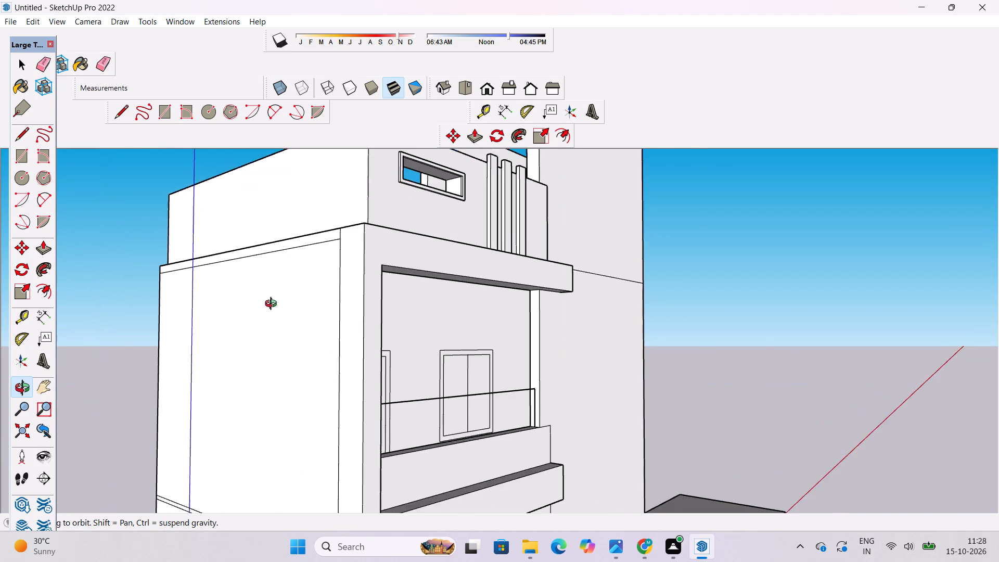
scroll(273, 305, "up", 6)
scroll(391, 227, "down", 4)
left_click_drag(391, 227, 383, 273)
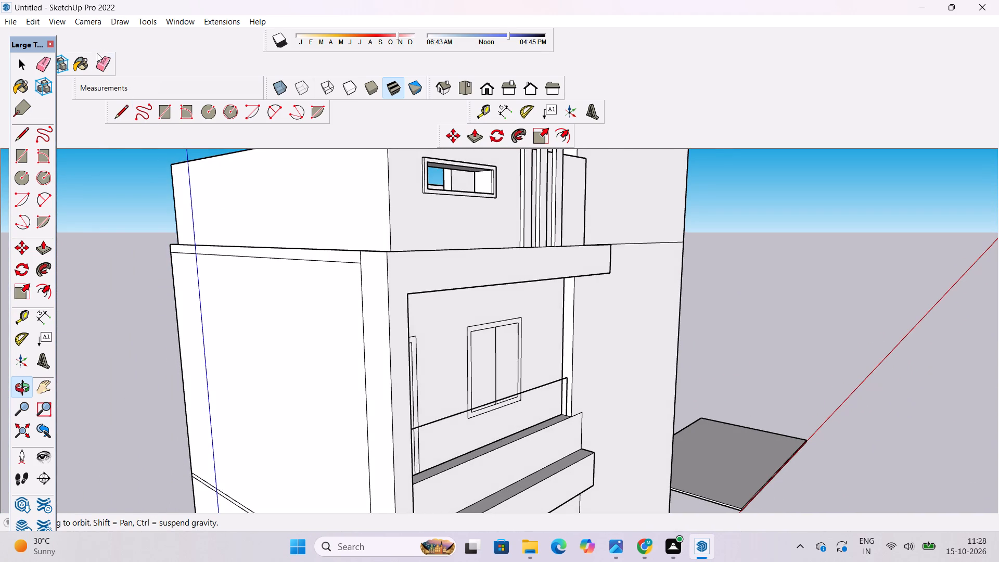
left_click(97, 61)
left_click_drag(369, 272, 365, 267)
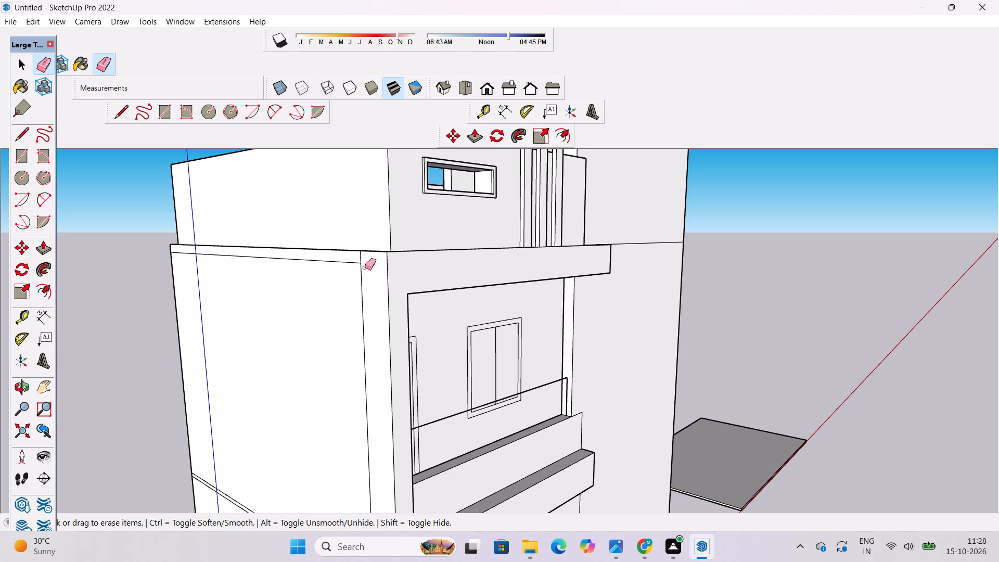
left_click_drag(365, 267, 338, 261)
left_click(243, 257)
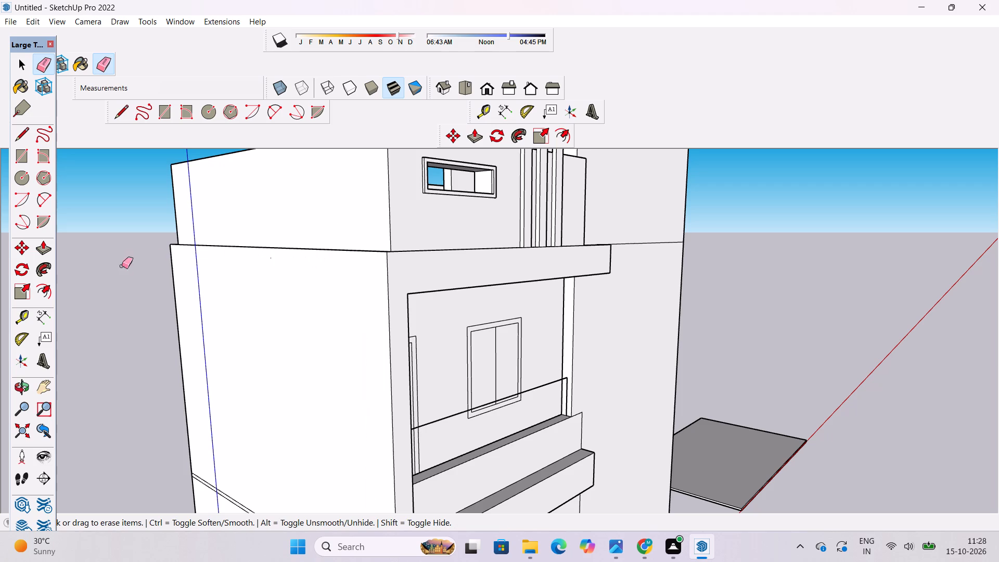
Examine the whole house from the side and the front.
left_click(15, 390)
scroll(232, 263, "down", 6)
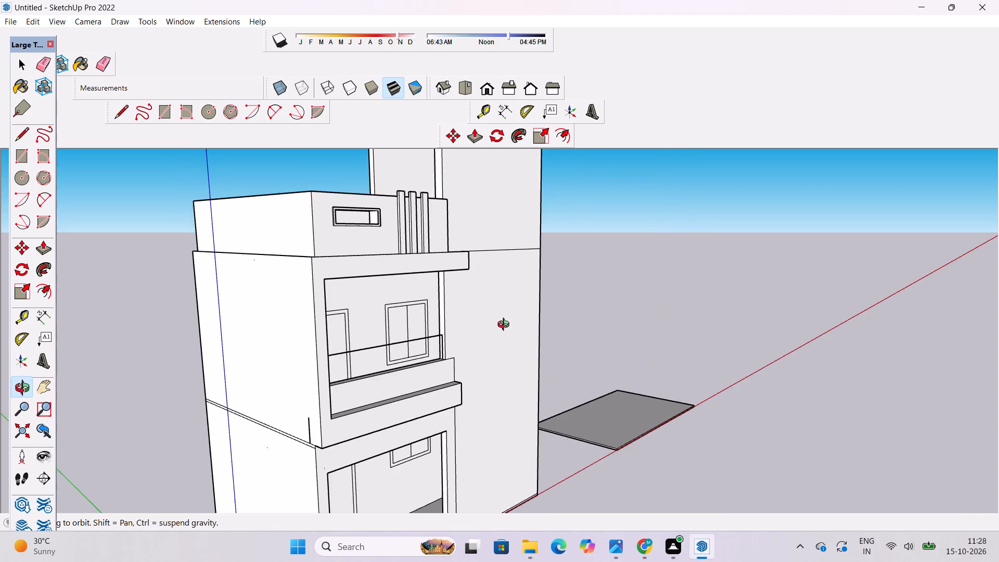
left_click_drag(506, 326, 614, 325)
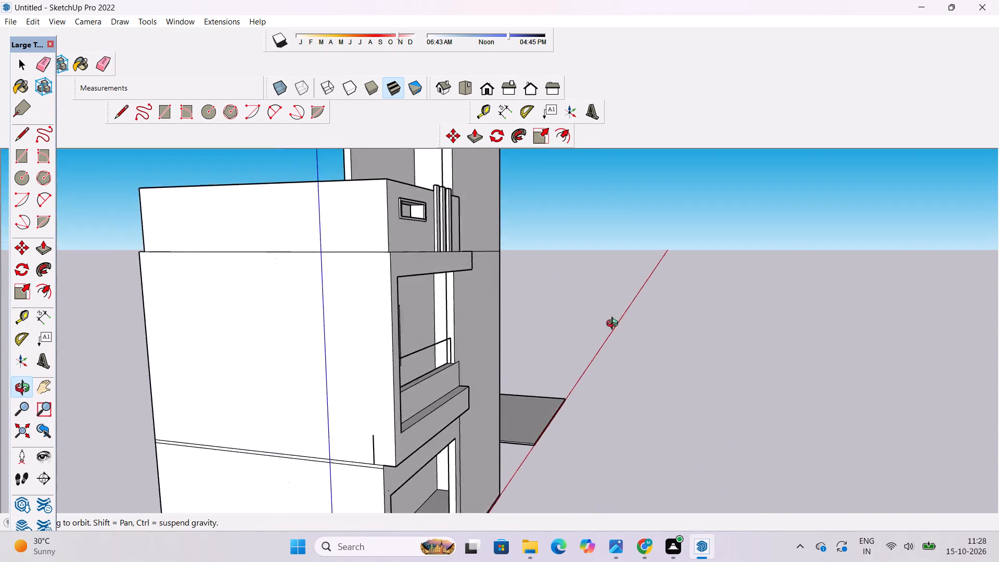
left_click_drag(614, 325, 317, 258)
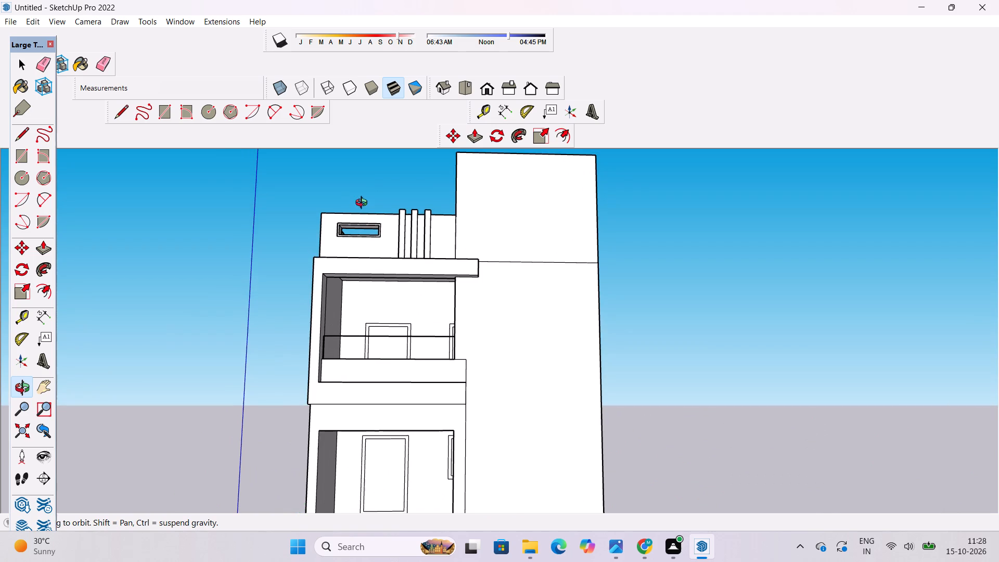
scroll(412, 200, "up", 4)
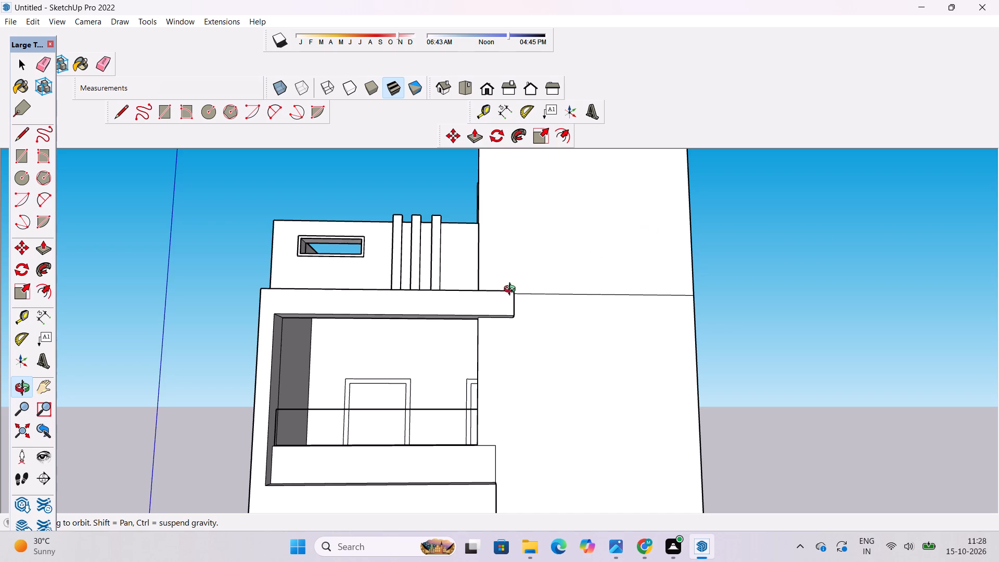
scroll(335, 296, "down", 6)
left_click_drag(350, 291, 373, 359)
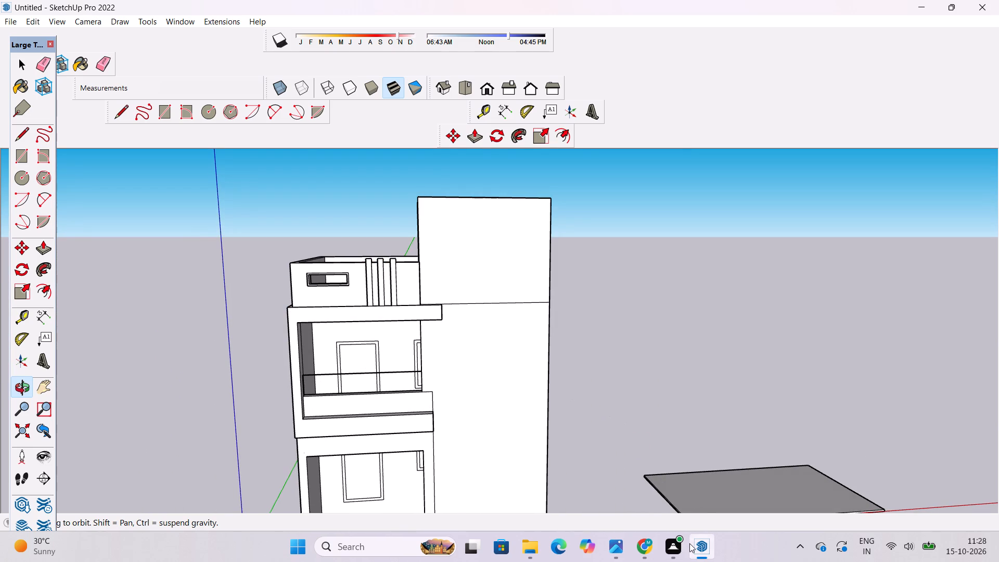
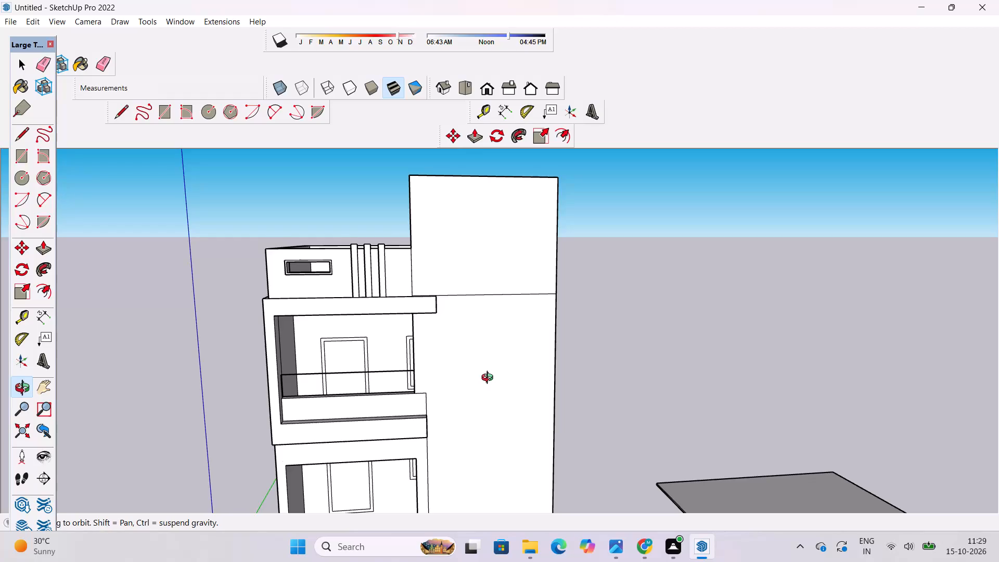
Examine the house front, parapet, fins and tall wall from the front, above and the side.
scroll(469, 401, "down", 6)
left_click_drag(431, 362, 430, 437)
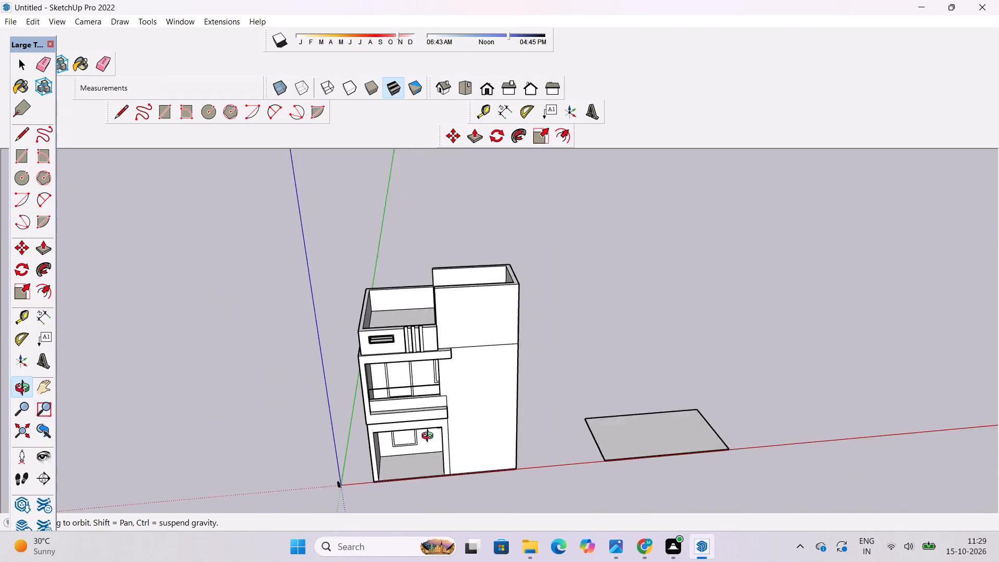
left_click_drag(430, 437, 427, 486)
scroll(457, 350, "up", 10)
left_click_drag(410, 426, 410, 370)
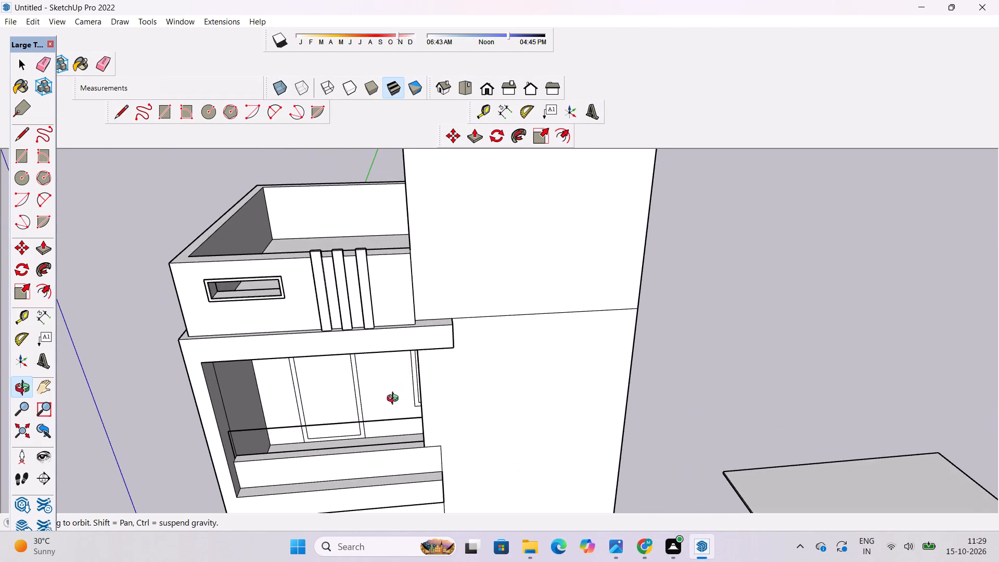
scroll(386, 442, "down", 3)
left_click_drag(386, 445, 395, 340)
scroll(404, 333, "up", 3)
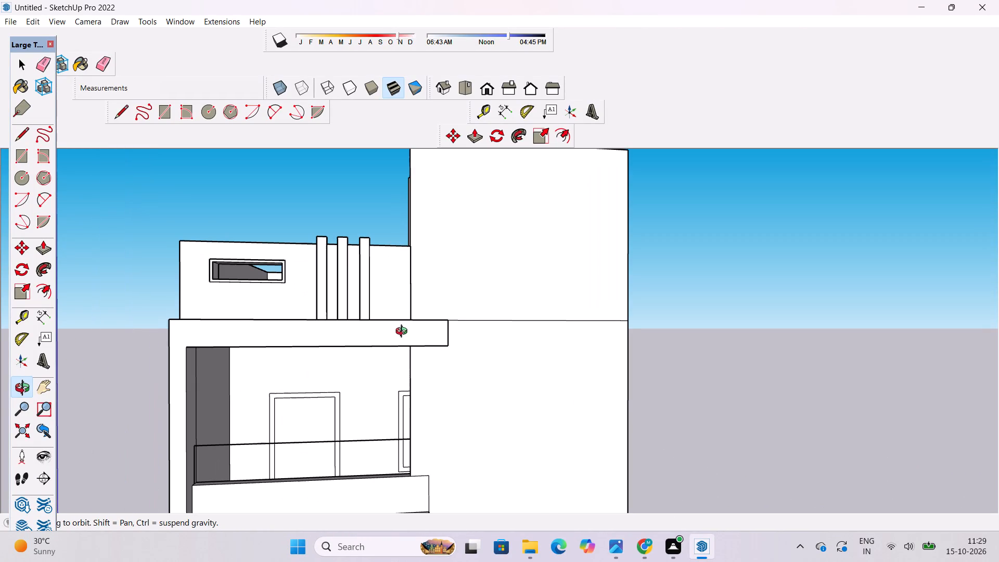
scroll(404, 332, "down", 2)
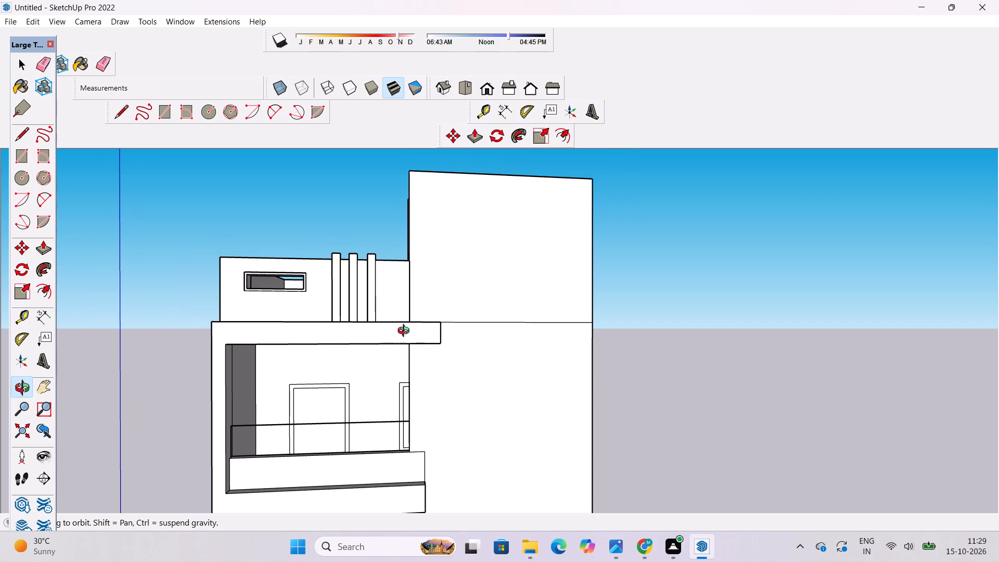
scroll(267, 284, "down", 5)
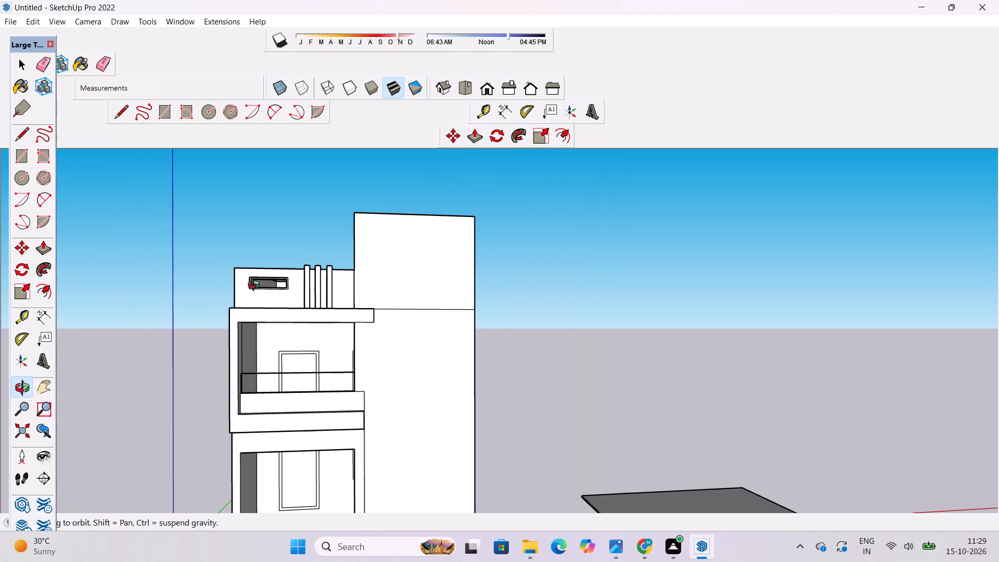
left_click_drag(255, 286, 277, 386)
scroll(314, 329, "up", 9)
left_click_drag(274, 381, 274, 351)
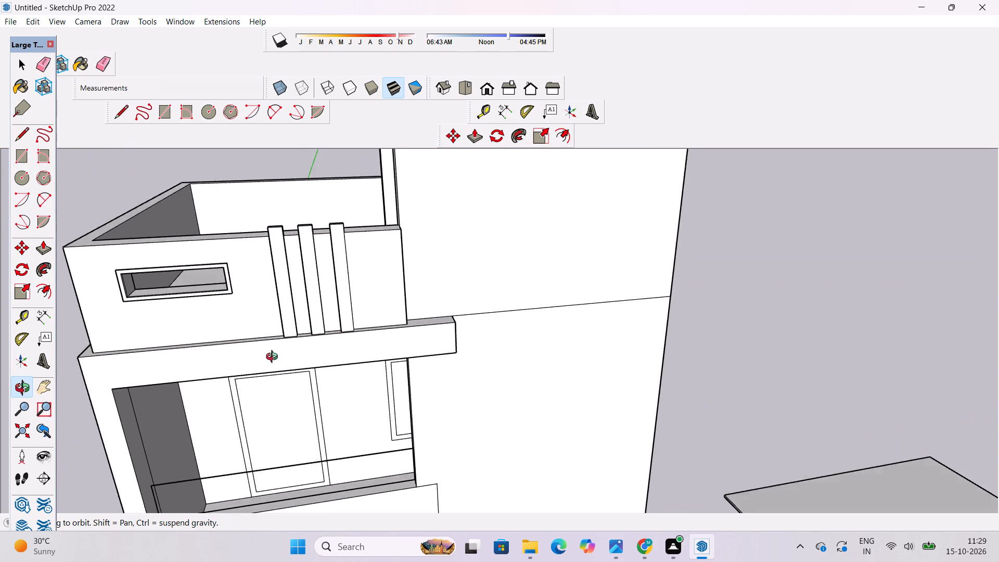
left_click_drag(274, 351, 274, 340)
scroll(270, 311, "up", 5)
scroll(270, 311, "down", 10)
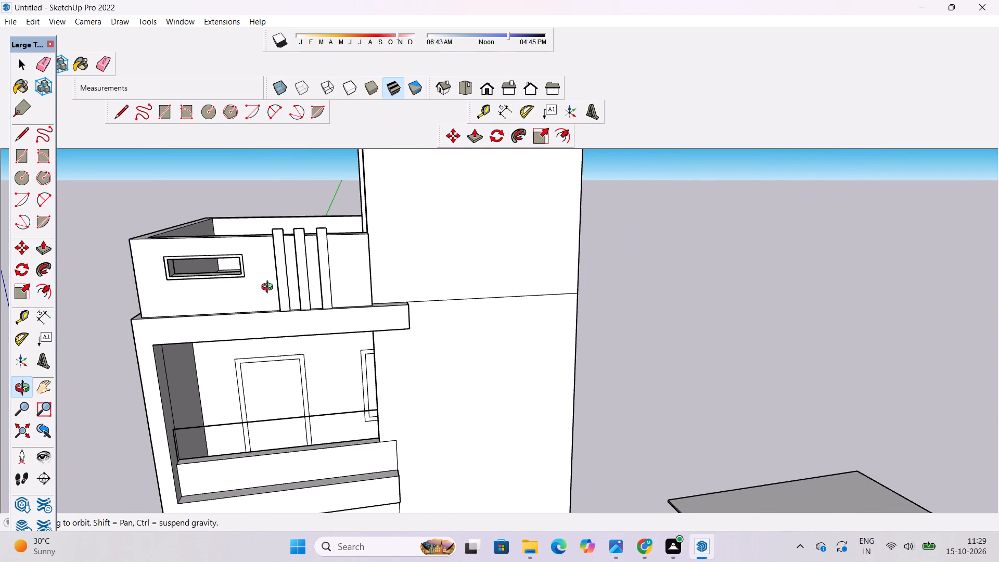
left_click_drag(270, 283, 308, 356, "shift")
scroll(298, 363, "up", 3)
left_click_drag(274, 372, 385, 344)
left_click_drag(347, 378, 339, 328, "shift")
left_click_drag(339, 328, 338, 347, "shift")
scroll(347, 330, "down", 4, "shift")
left_click_drag(473, 335, 372, 327)
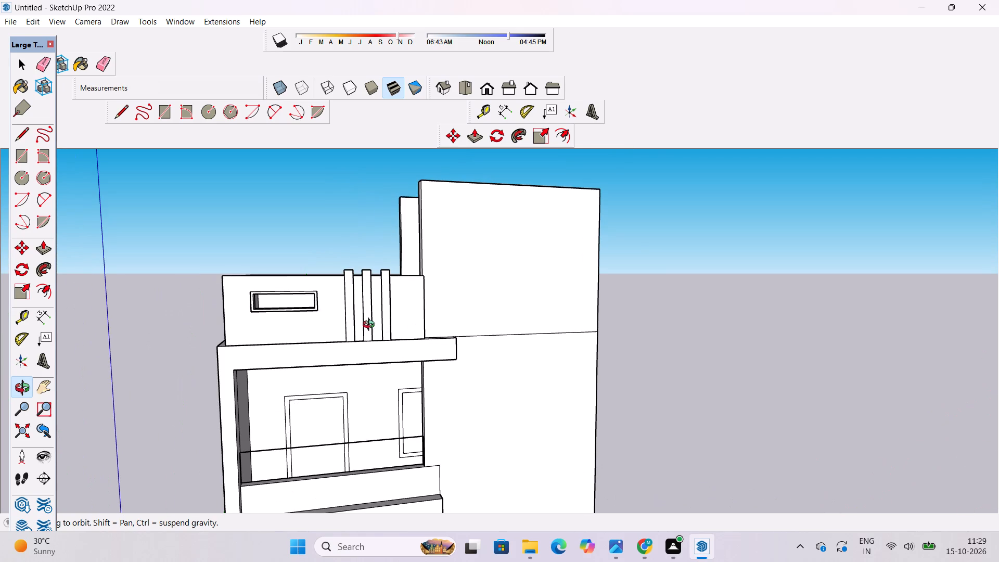
left_click_drag(372, 324, 339, 323, "shift")
left_click_drag(323, 320, 293, 317)
scroll(292, 317, "down", 5)
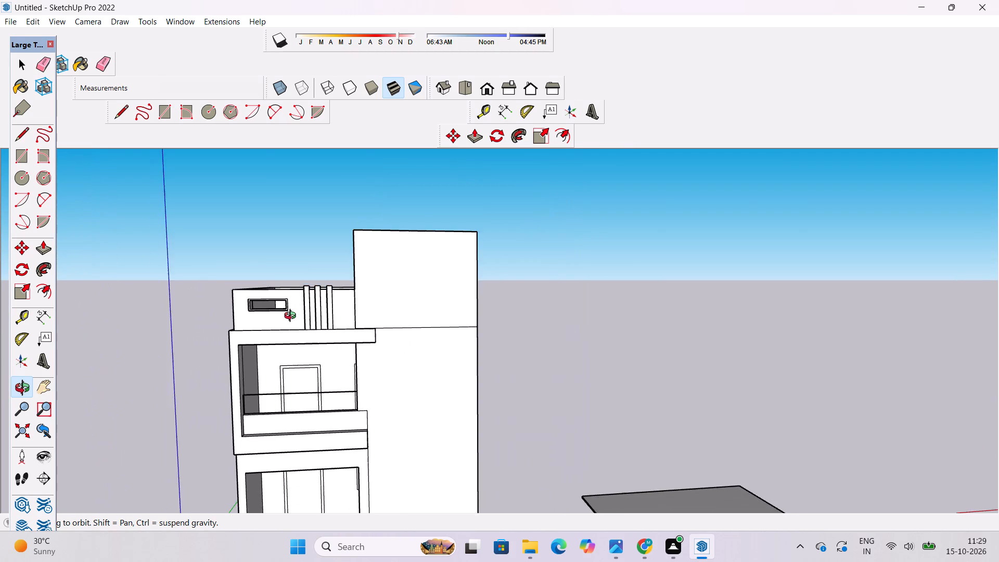
left_click_drag(292, 317, 408, 343)
scroll(261, 382, "up", 7)
left_click_drag(260, 377, 261, 347, "shift")
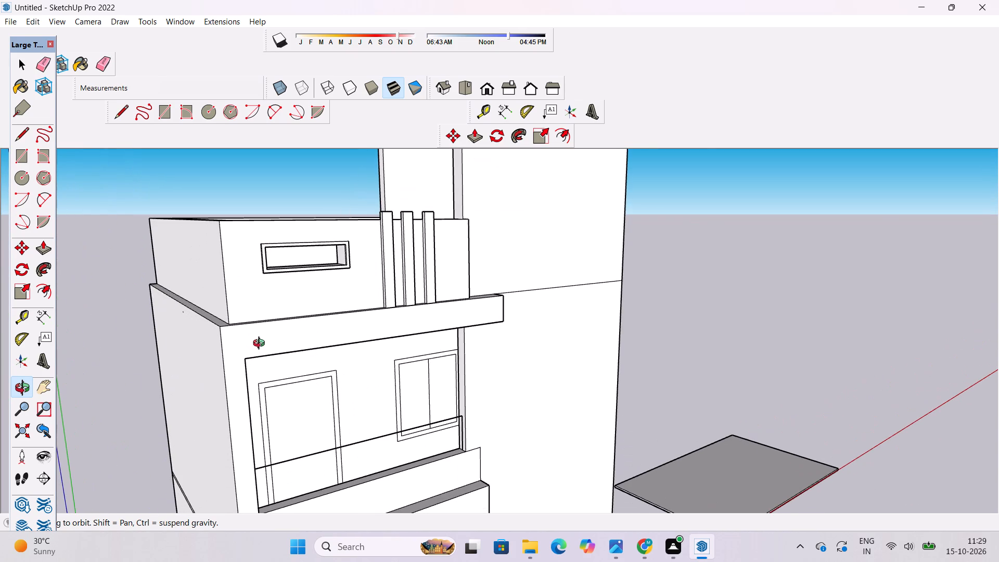
scroll(262, 343, "up", 5)
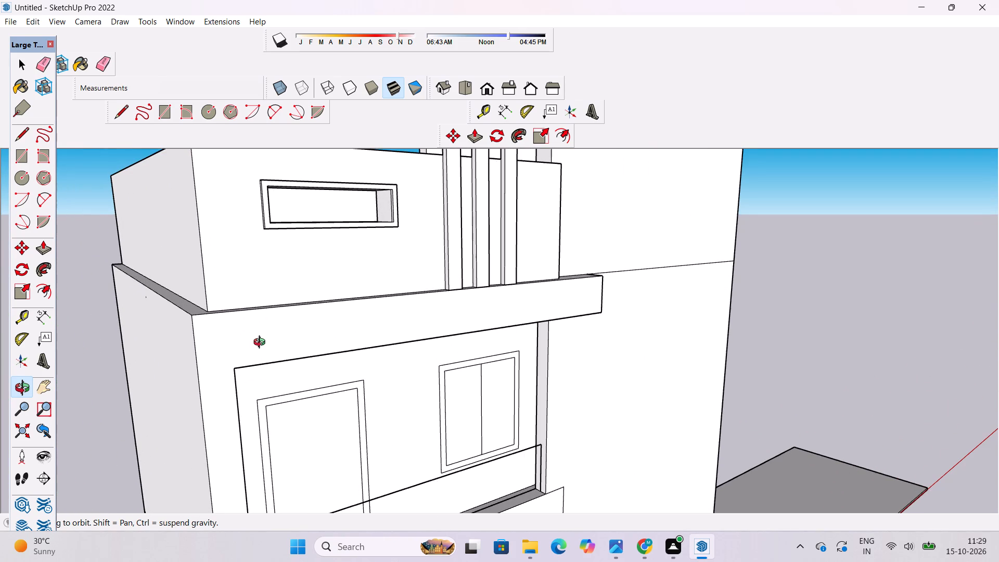
scroll(262, 343, "down", 7)
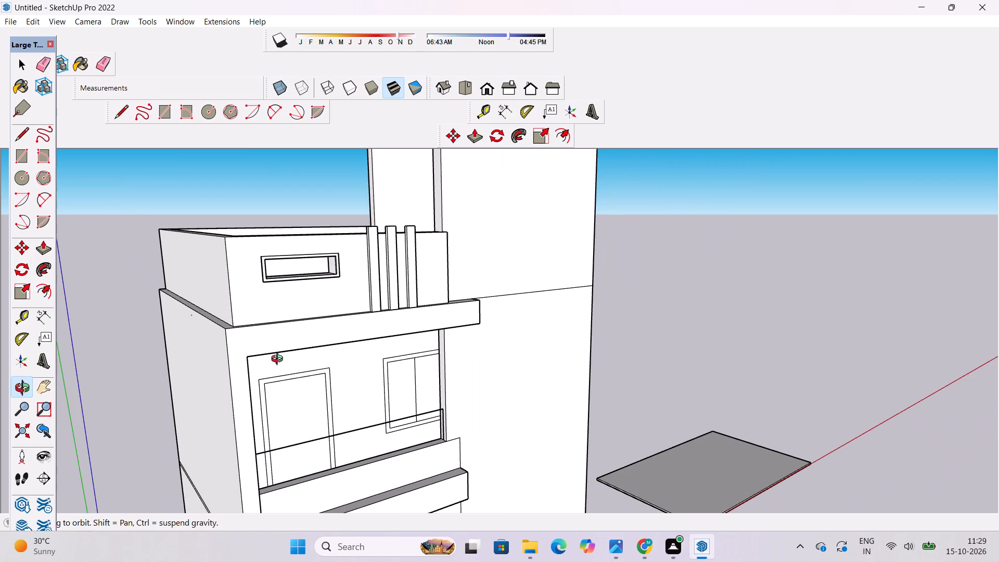
left_click_drag(291, 360, 272, 360)
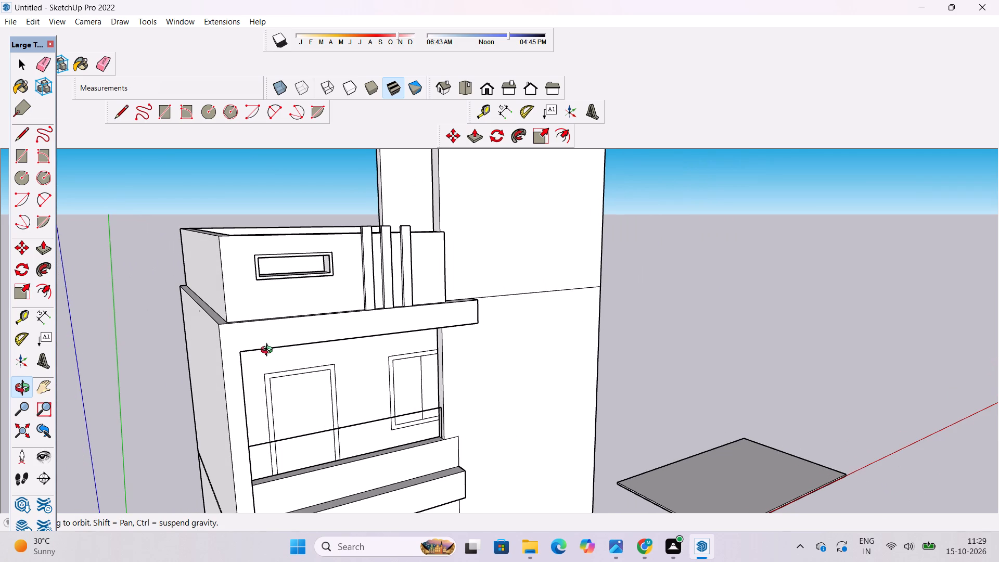
scroll(269, 351, "down", 8)
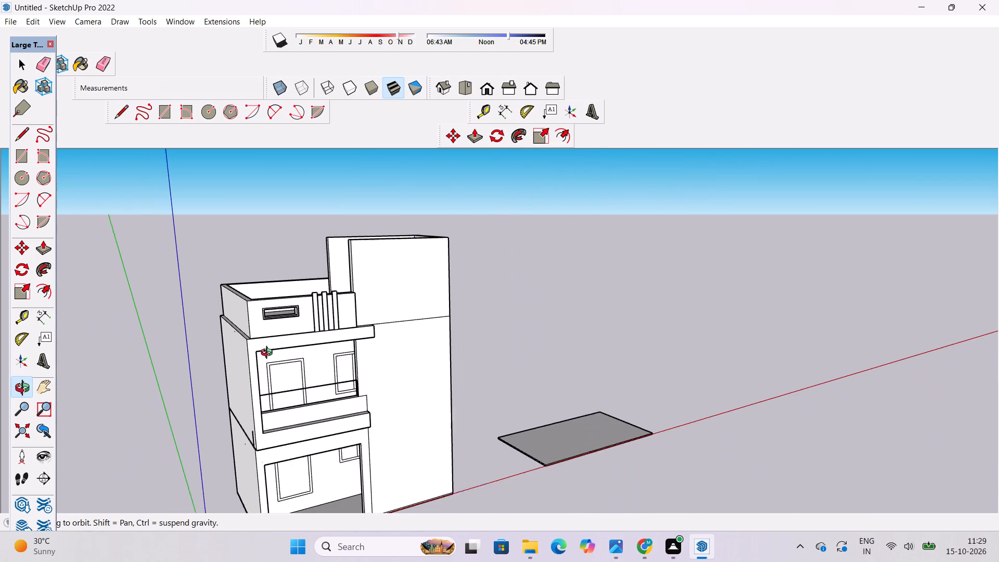
scroll(269, 354, "down", 1)
left_click(295, 387)
scroll(297, 377, "up", 2)
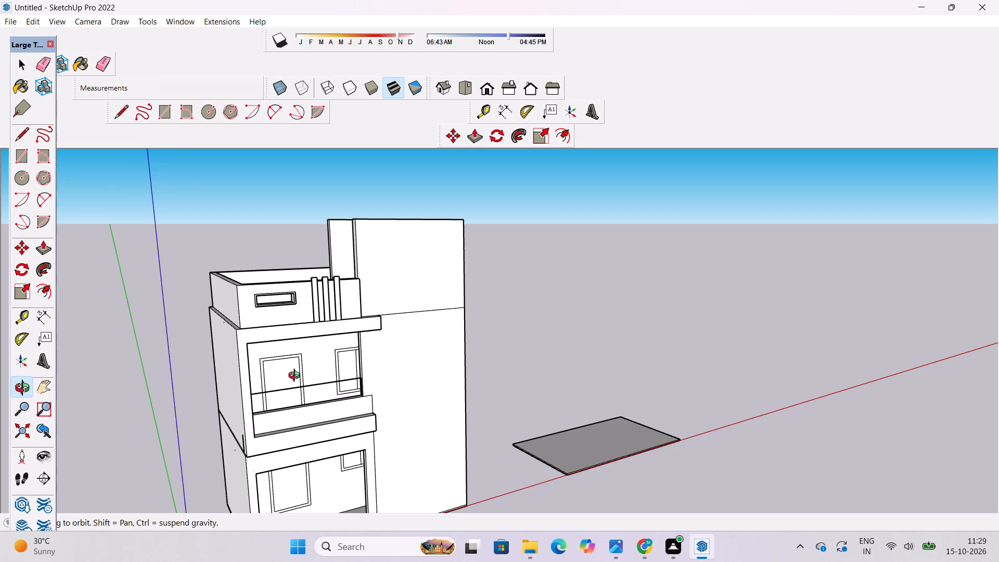
scroll(297, 377, "down", 4)
scroll(315, 330, "up", 5)
scroll(436, 346, "up", 4)
scroll(418, 347, "down", 5)
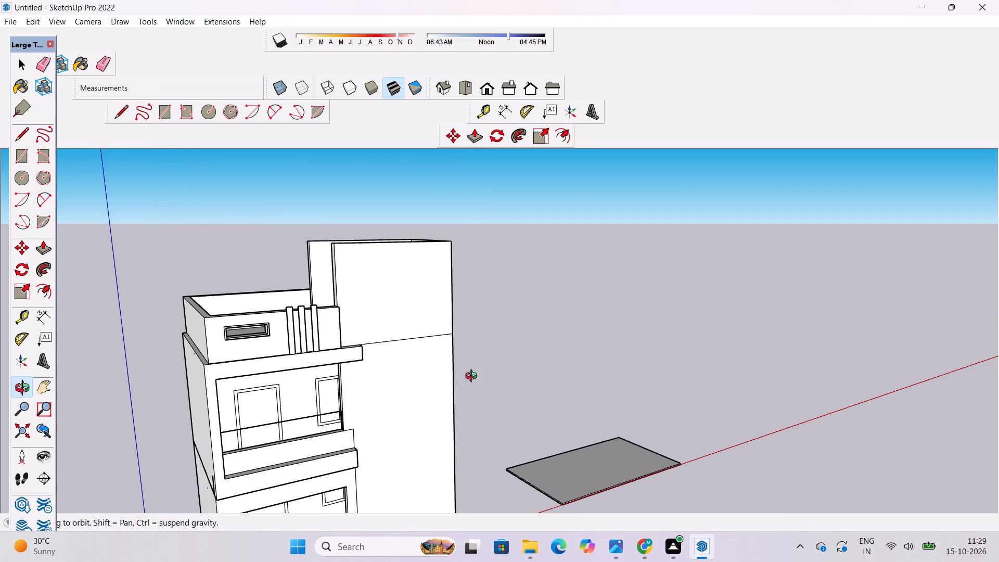
left_click_drag(473, 377, 459, 377)
scroll(339, 376, "down", 5)
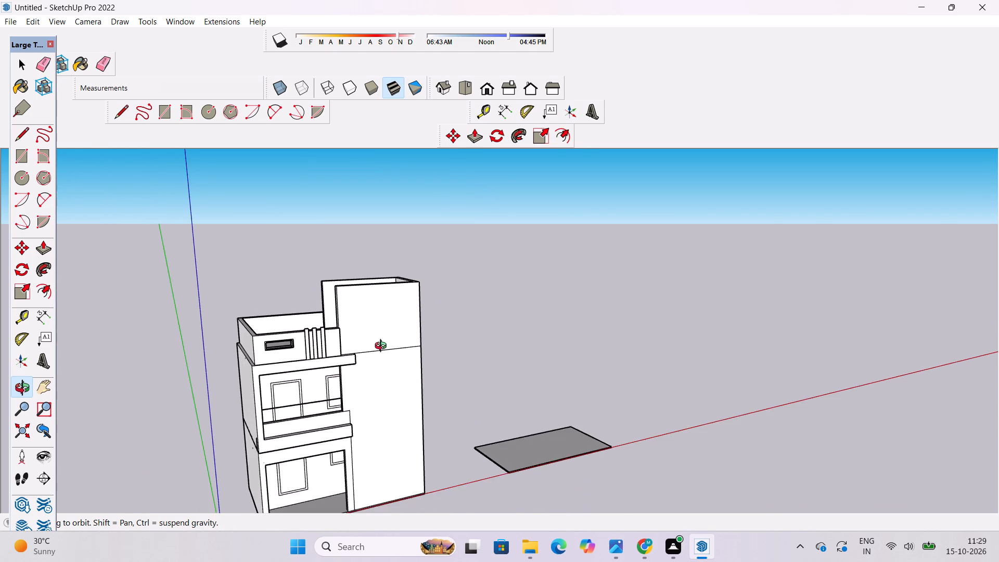
scroll(383, 347, "up", 8)
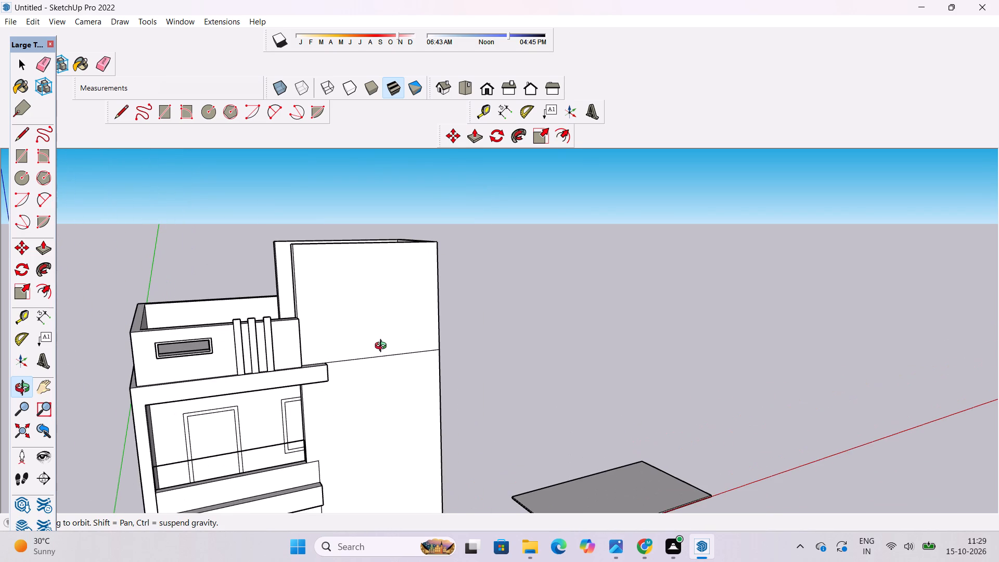
scroll(373, 382, "up", 5)
Erase the horizontal seam across the tall front wall and the leftover lines around the same level on its adjoining side face.
left_click_drag(541, 411, 407, 414)
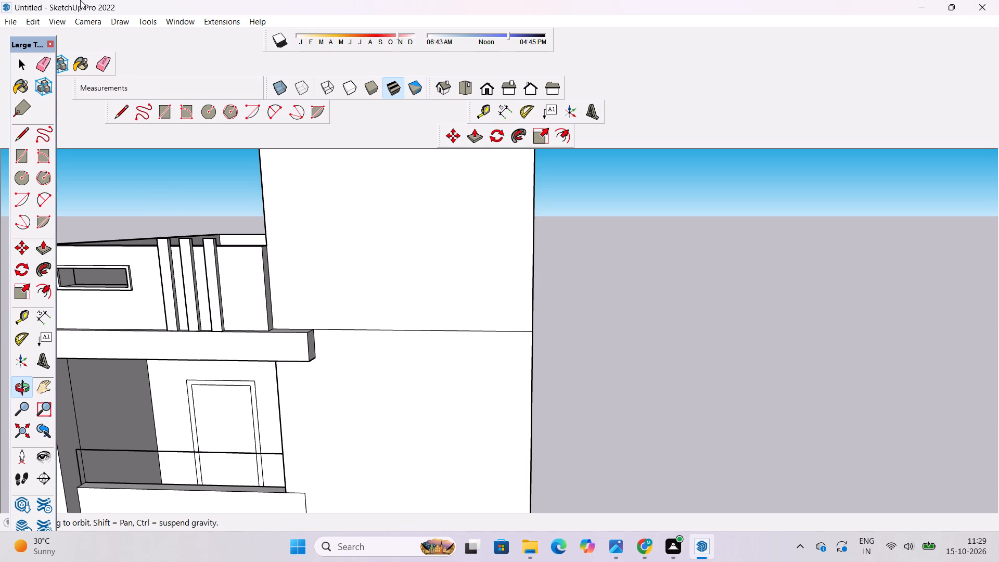
left_click(97, 63)
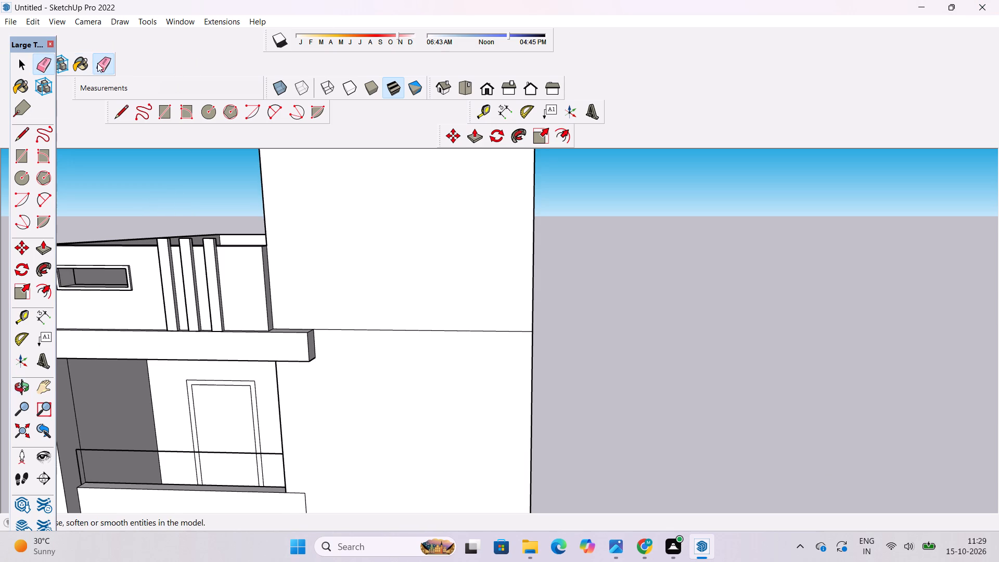
left_click_drag(356, 295, 359, 331)
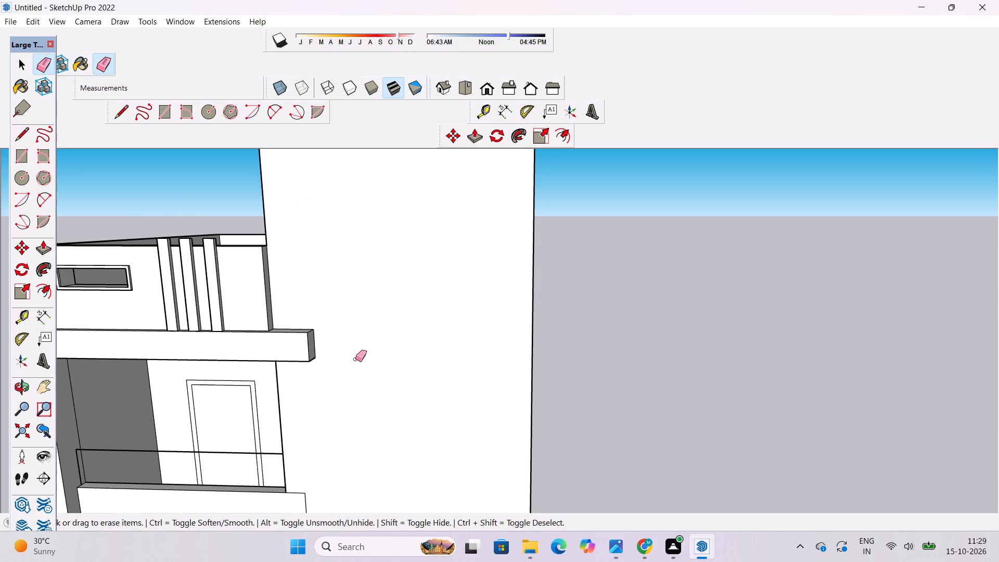
scroll(355, 359, "down", 6)
scroll(600, 330, "up", 9)
left_click_drag(389, 306, 389, 329)
left_click_drag(414, 289, 396, 299)
left_click_drag(427, 274, 419, 304)
left_click_drag(410, 279, 402, 289)
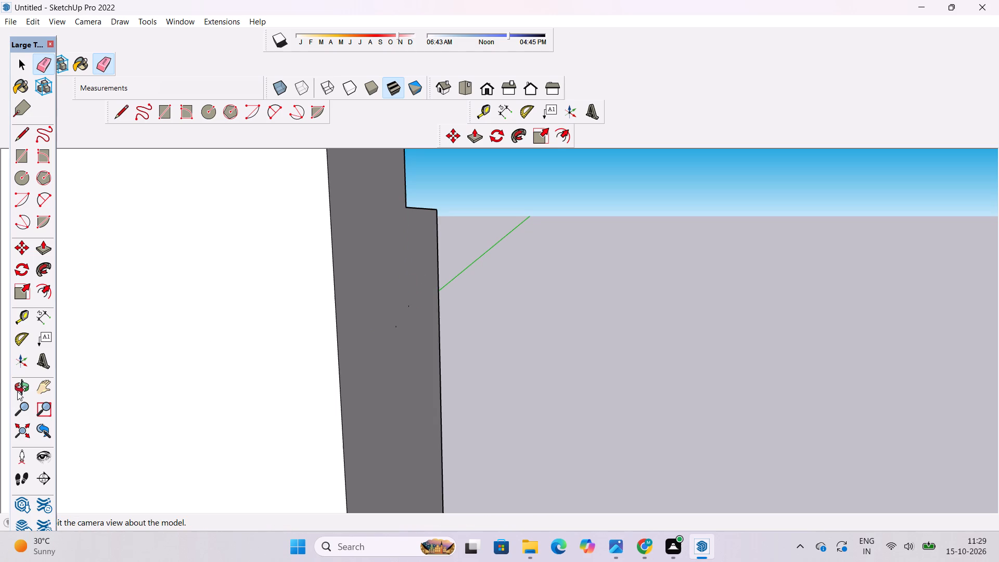
Erase the vertical seam line on the rear of the raised roof wall, at the corner just above the parapet.
left_click(19, 389)
scroll(390, 269, "down", 15)
left_click_drag(321, 344, 771, 325)
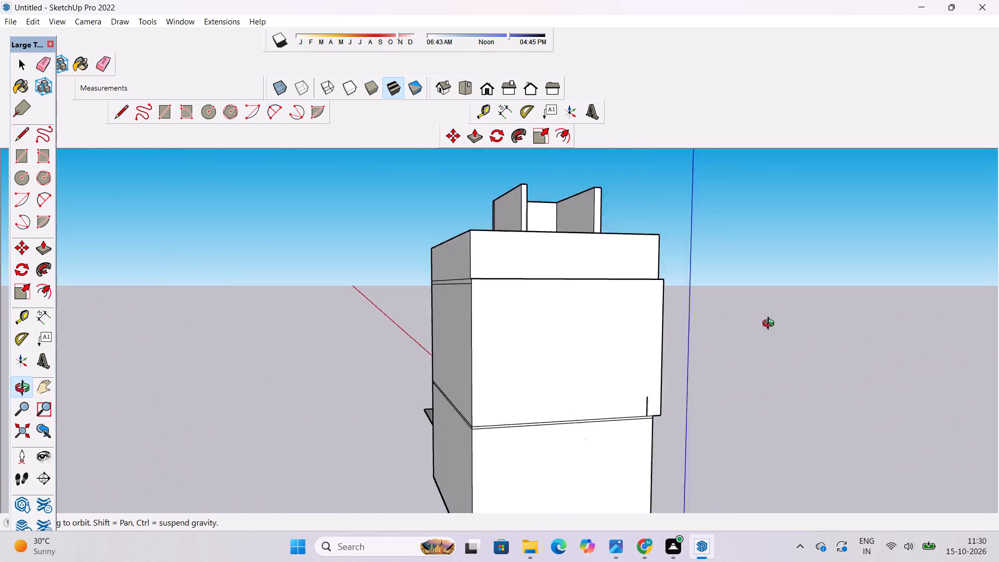
left_click_drag(771, 325, 876, 359)
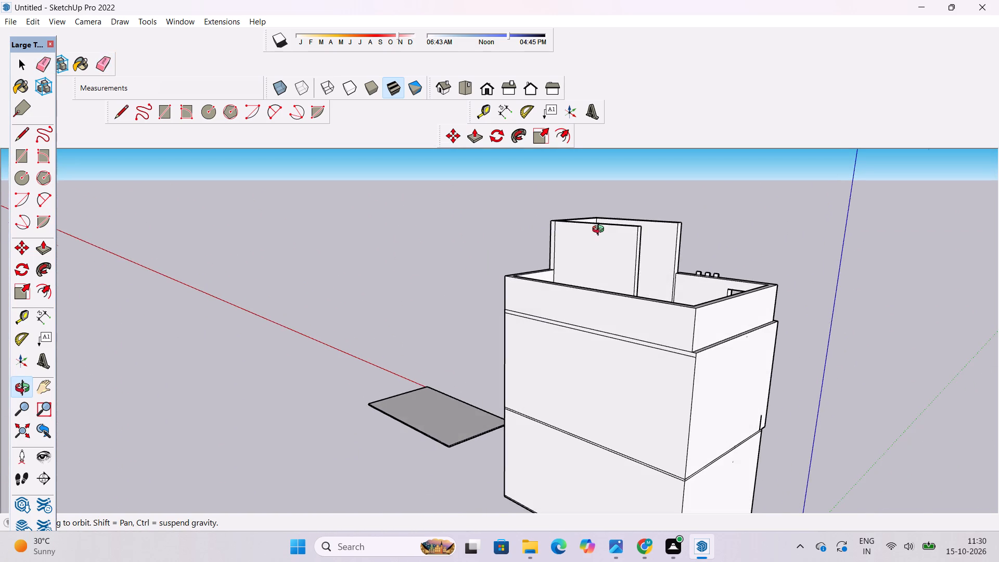
scroll(600, 231, "up", 11)
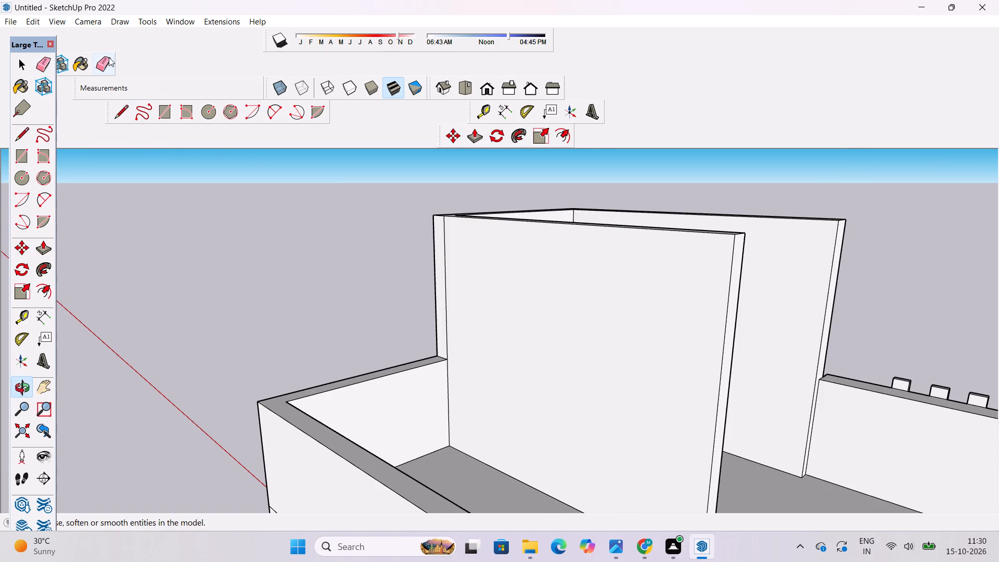
left_click(109, 57)
left_click_drag(467, 286, 442, 280)
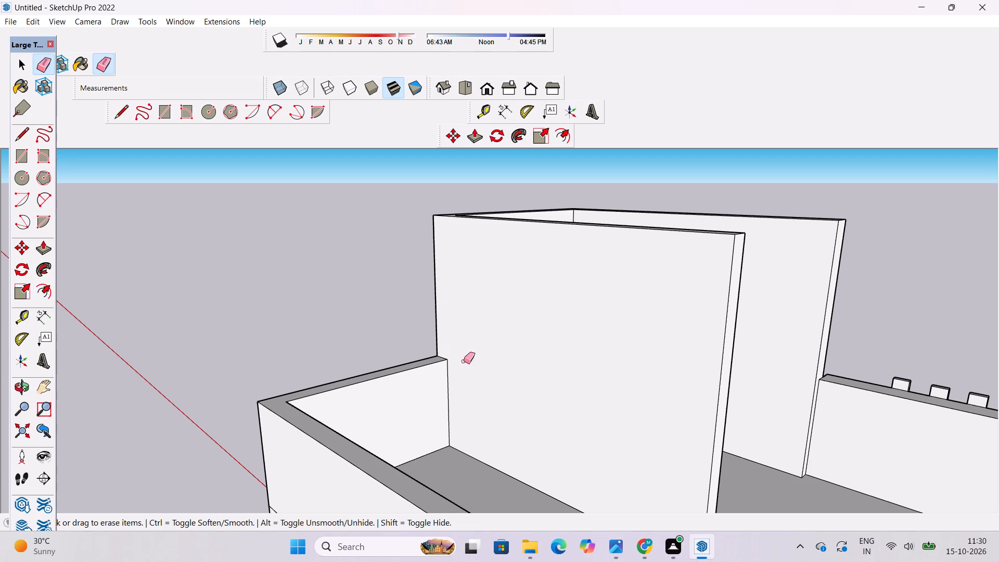
Erase the short vertical line near the front corner at the bottom of the upper storey's side wall.
scroll(264, 351, "down", 11)
scroll(290, 449, "up", 1)
scroll(291, 424, "down", 5)
scroll(316, 452, "up", 5)
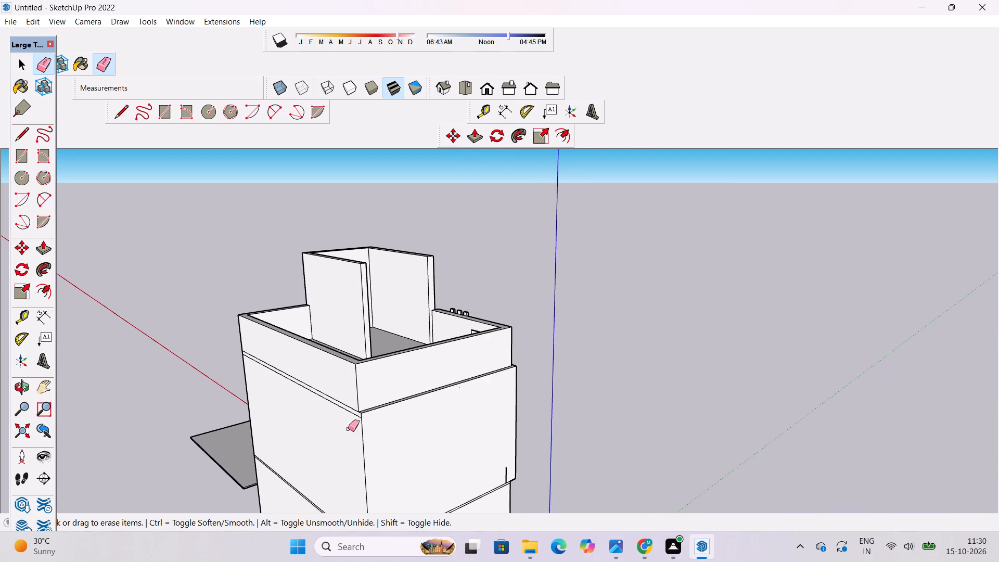
scroll(387, 398, "down", 5)
scroll(498, 450, "up", 15)
left_click_drag(364, 367, 338, 377)
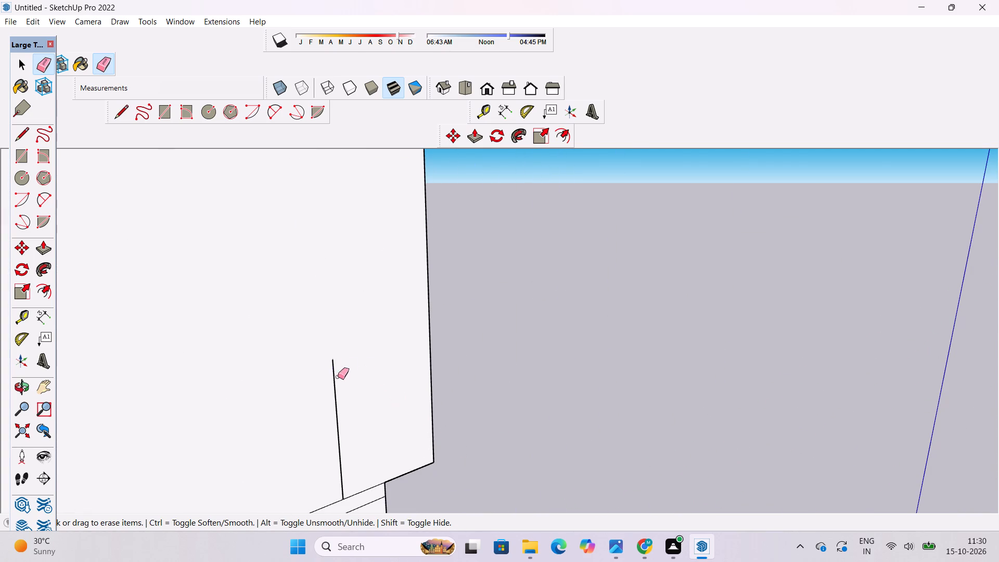
left_click_drag(338, 377, 318, 393)
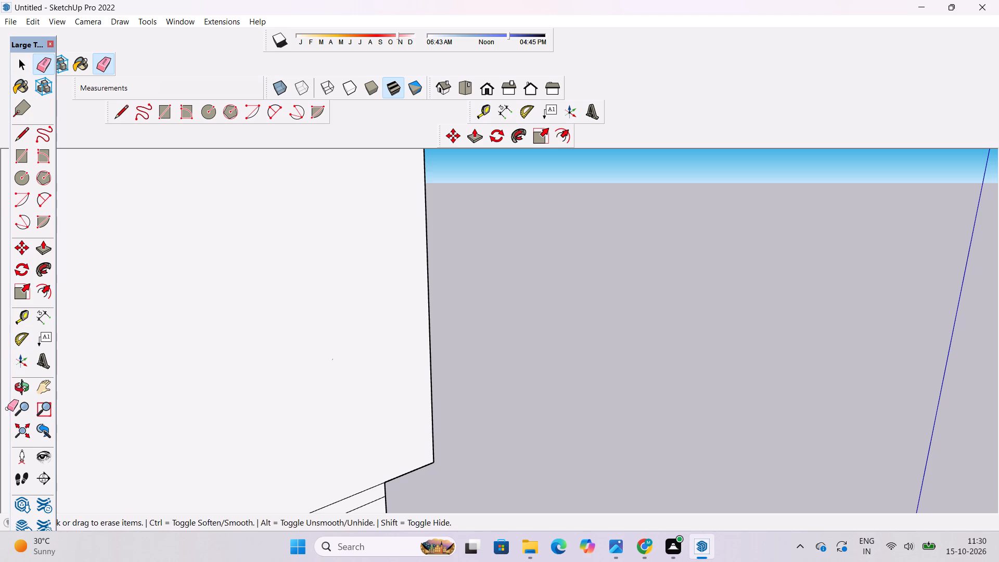
Erase the lower of the two parallel horizontal lines across the side wall, at the level between the ground and upper storeys.
left_click_drag(19, 389, 34, 377)
scroll(325, 263, "down", 7)
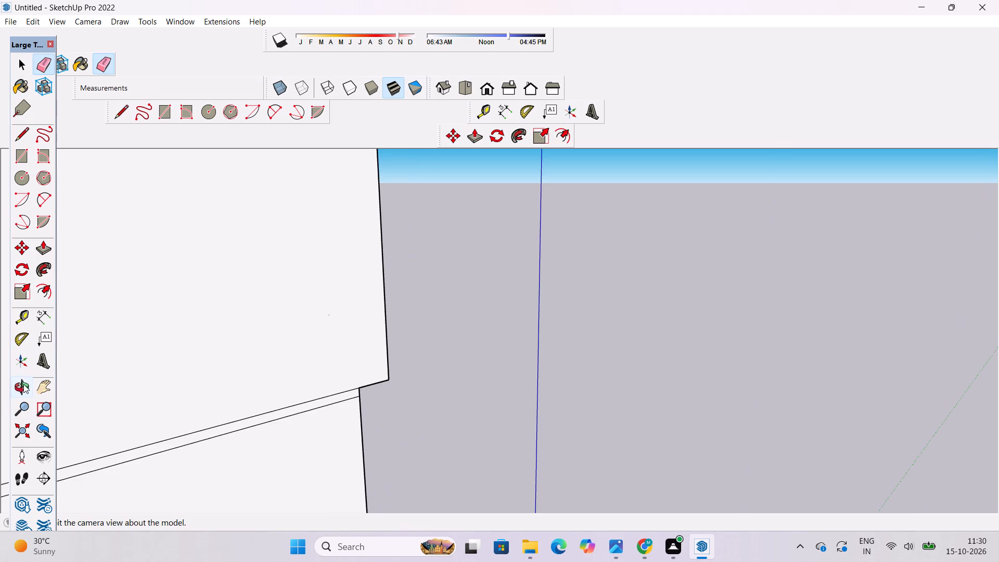
left_click(24, 384)
scroll(324, 297, "down", 6)
left_click_drag(431, 310, 63, 224)
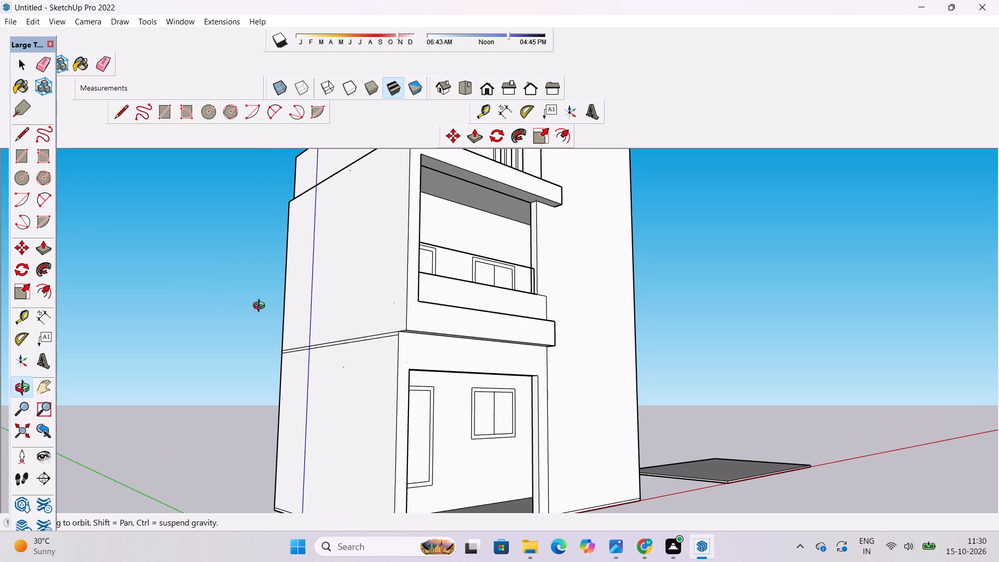
scroll(429, 313, "up", 6)
left_click_drag(384, 338, 381, 328, "shift")
left_click_drag(381, 328, 380, 339)
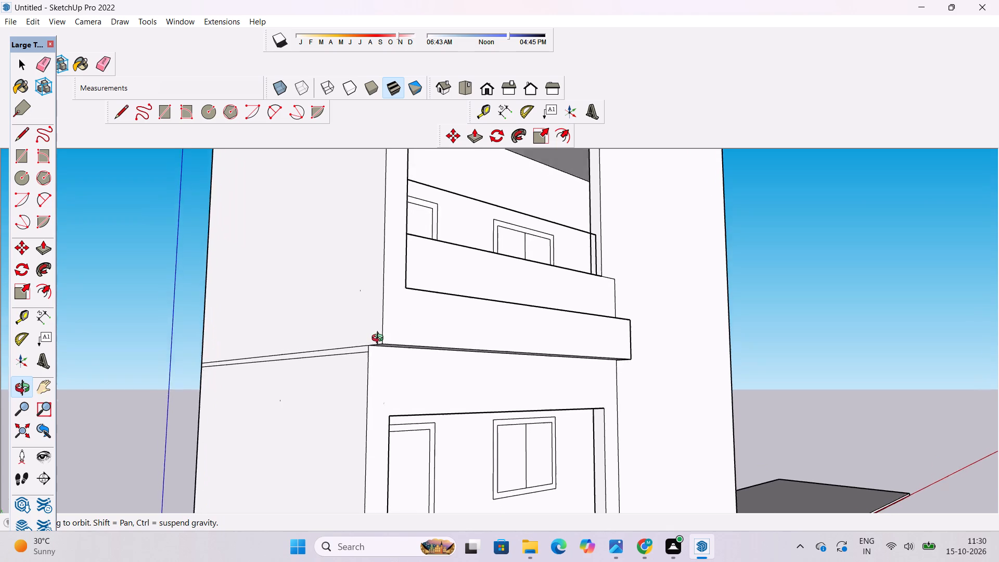
left_click_drag(380, 339, 376, 360)
scroll(360, 382, "up", 2)
left_click_drag(360, 383, 360, 366, "shift")
left_click_drag(361, 364, 375, 388)
left_click_drag(375, 389, 365, 372, "shift")
left_click_drag(345, 389, 355, 342, "shift")
left_click_drag(355, 342, 377, 377, "shift")
left_click_drag(374, 378, 374, 362)
key("e")
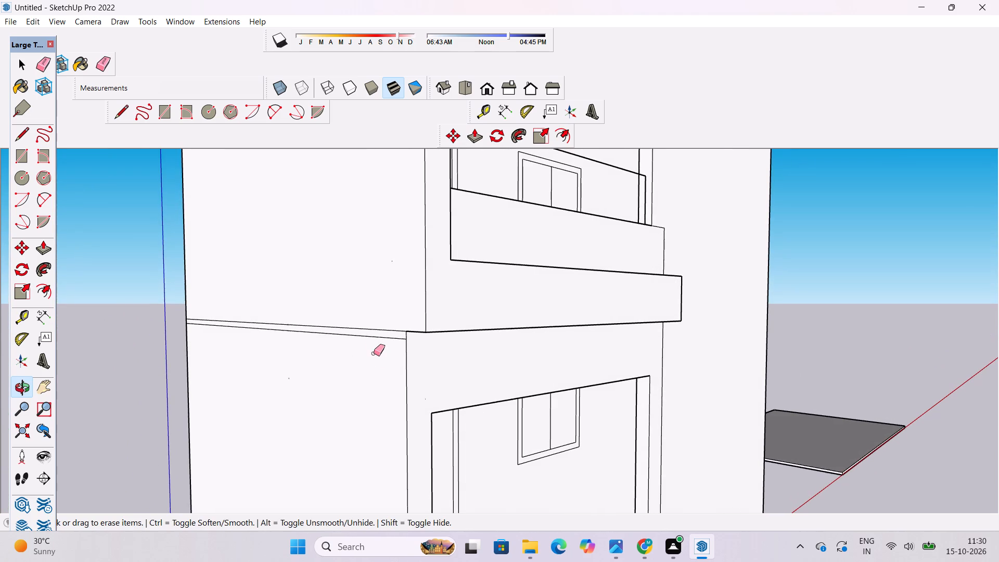
left_click(374, 338)
left_click(374, 333)
left_click_drag(375, 335, 377, 346)
left_click_drag(370, 321, 369, 327)
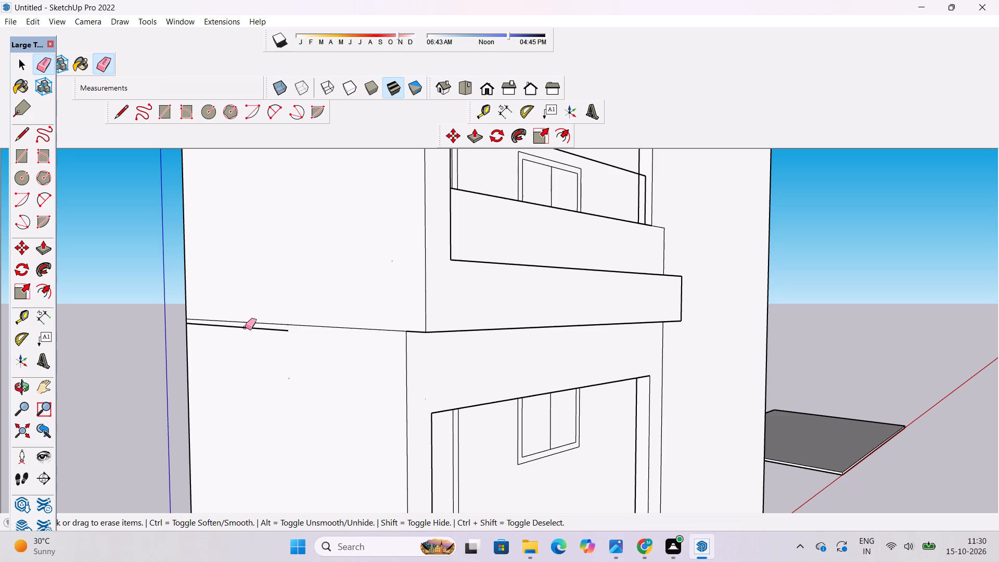
left_click(245, 327)
Examine the house front, balcony, parapet, fins and tall wall from the rear, the front and above.
key("o")
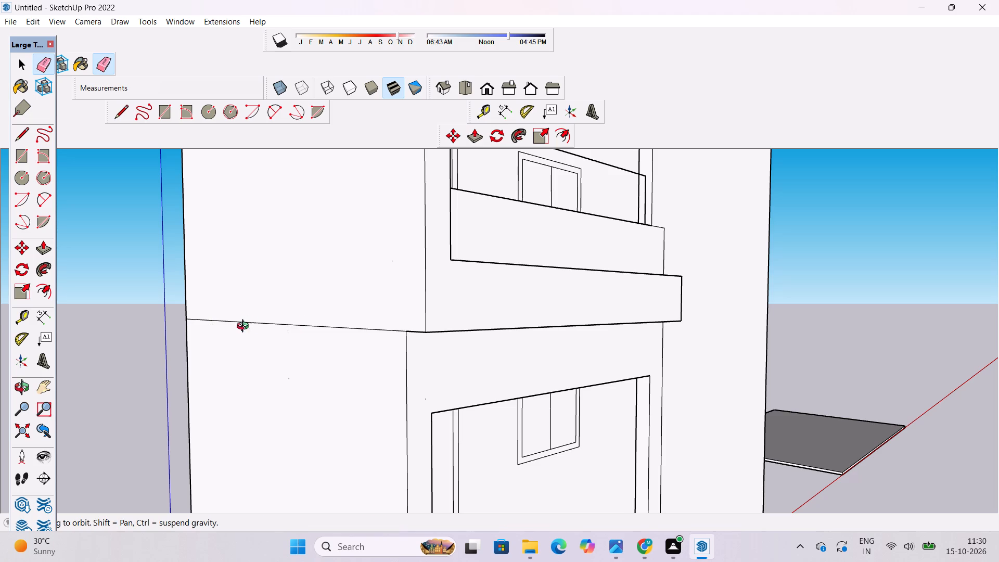
left_click_drag(310, 363, 72, 270)
scroll(79, 265, "down", 6)
left_click_drag(120, 339, 221, 194)
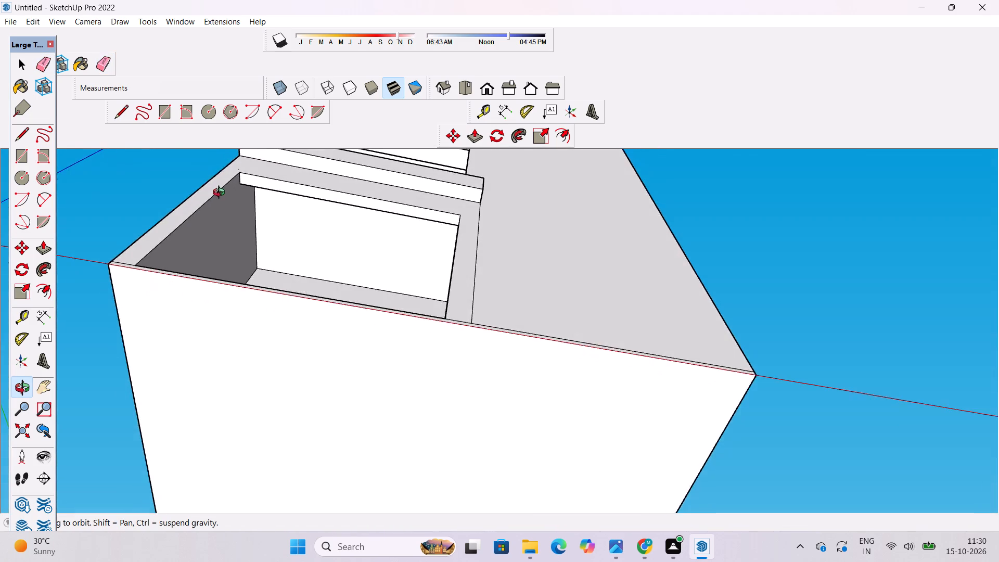
left_click_drag(221, 194, 212, 410)
scroll(225, 337, "down", 7)
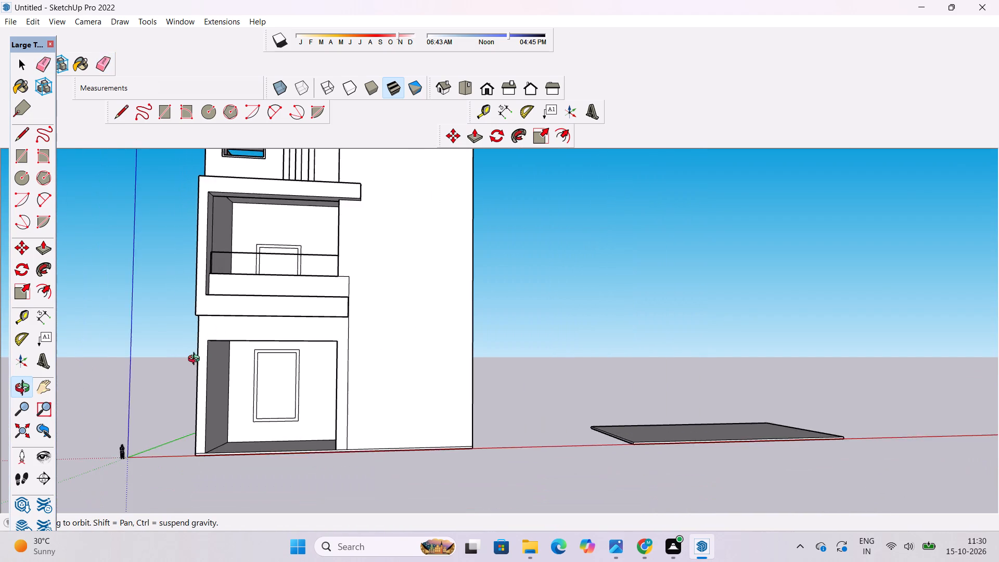
scroll(196, 360, "down", 9)
scroll(225, 213, "up", 5)
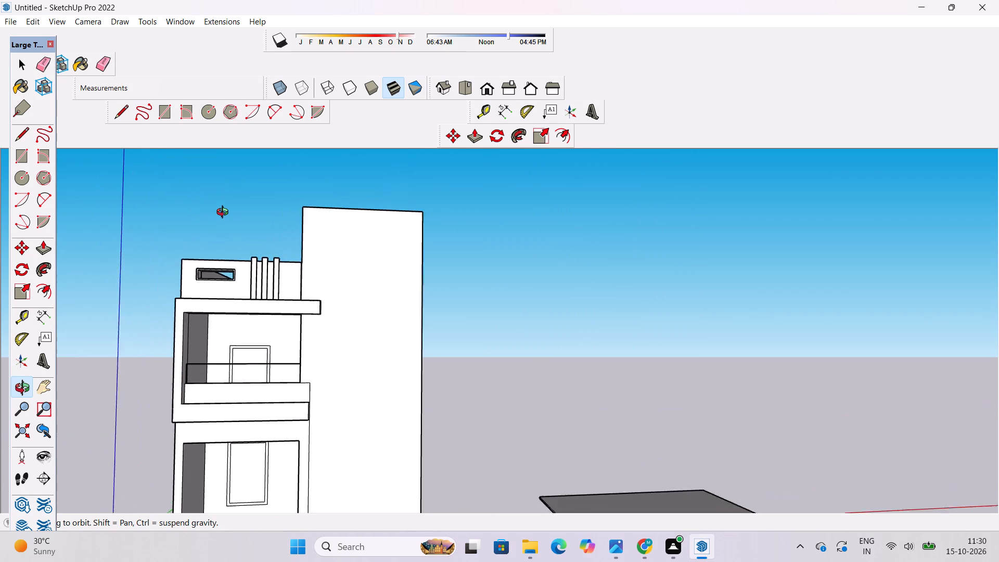
scroll(225, 213, "up", 7)
scroll(215, 233, "down", 6)
left_click_drag(170, 299, 204, 333)
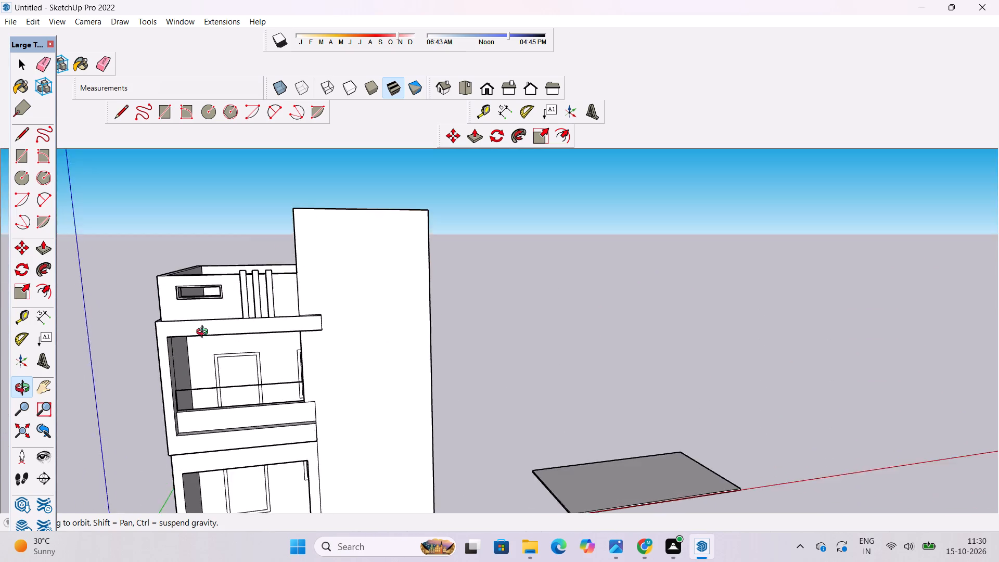
left_click_drag(204, 333, 212, 299)
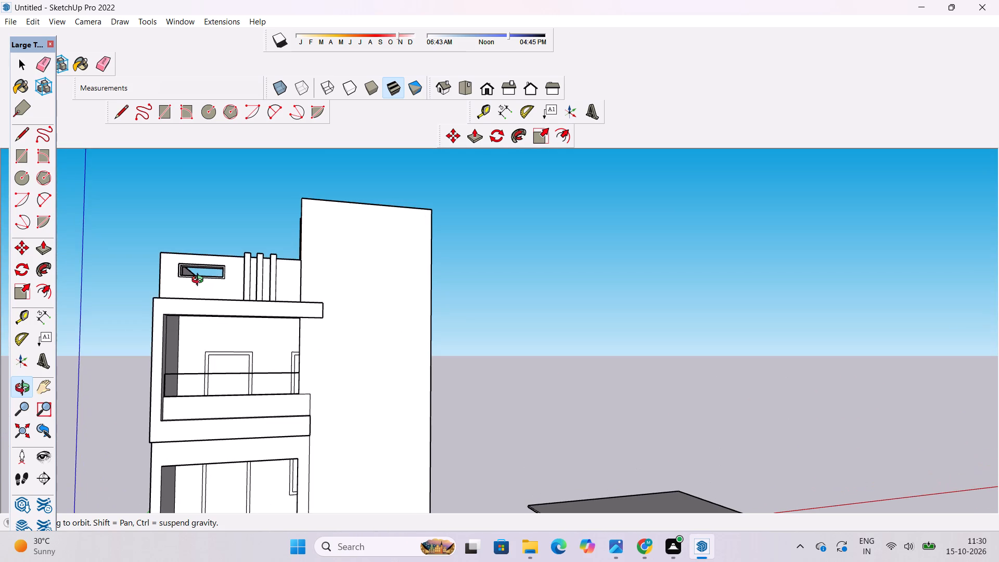
left_click_drag(198, 277, 276, 293, "shift")
scroll(277, 293, "up", 2)
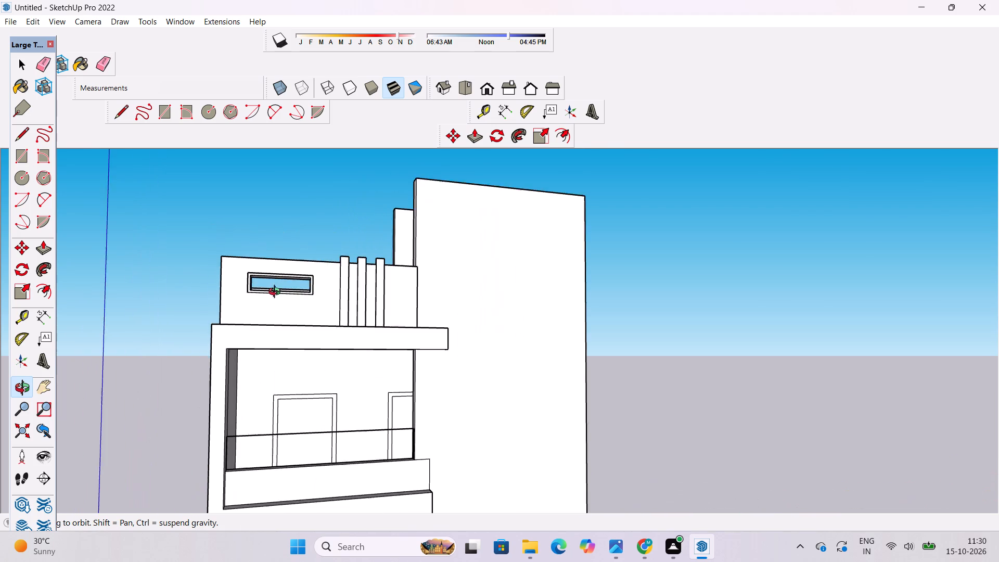
scroll(277, 293, "up", 4)
left_click_drag(276, 317, 289, 251, "shift")
left_click_drag(289, 251, 229, 272)
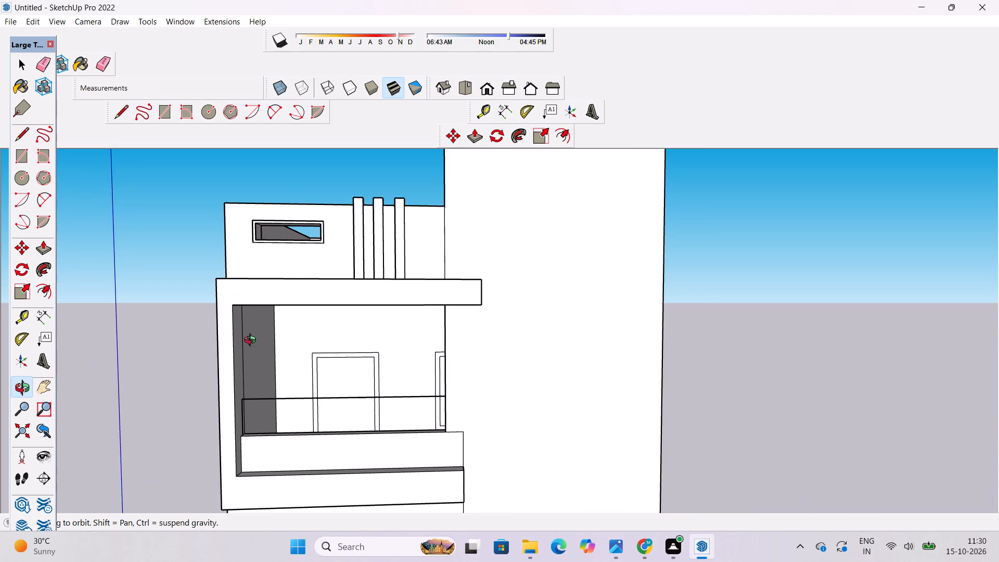
scroll(254, 341, "up", 1)
left_click_drag(242, 352, 246, 310)
scroll(245, 306, "down", 3)
left_click_drag(247, 317, 271, 319)
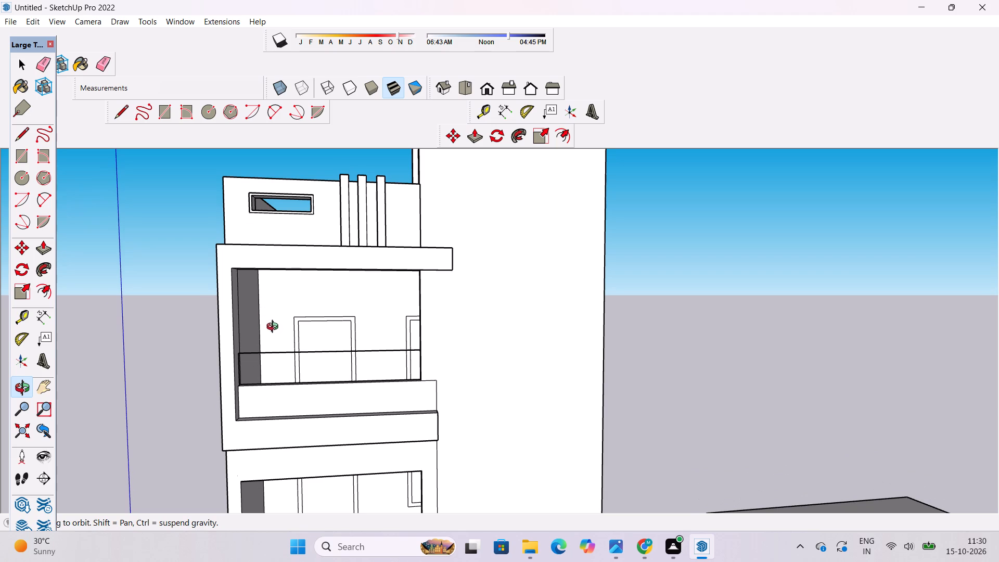
left_click_drag(360, 378, 304, 295, "shift")
left_click_drag(304, 295, 382, 355)
scroll(426, 269, "up", 3)
left_click_drag(426, 269, 433, 308, "shift")
left_click_drag(430, 312, 402, 267)
scroll(399, 260, "down", 3)
left_click_drag(399, 259, 399, 312, "shift")
left_click(398, 313)
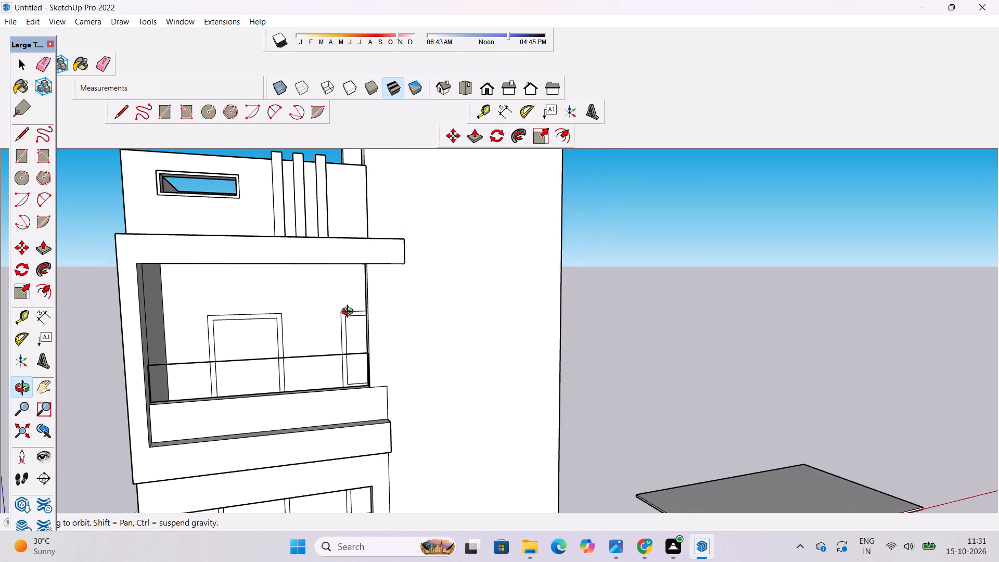
left_click_drag(348, 313, 436, 369)
left_click_drag(436, 368, 431, 362, "shift")
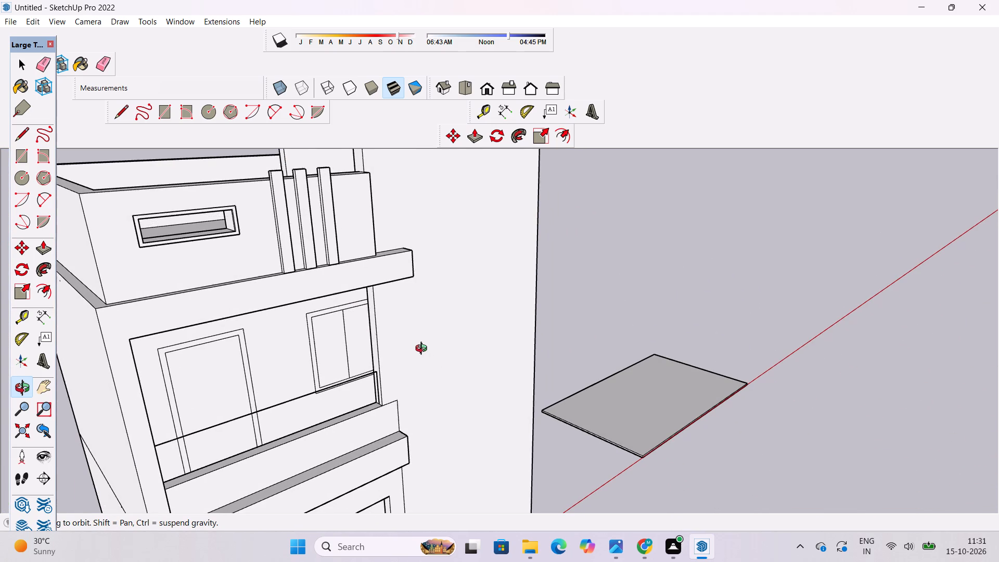
scroll(424, 350, "down", 6)
left_click_drag(424, 350, 342, 353, "shift")
left_click_drag(409, 277, 413, 308, "shift")
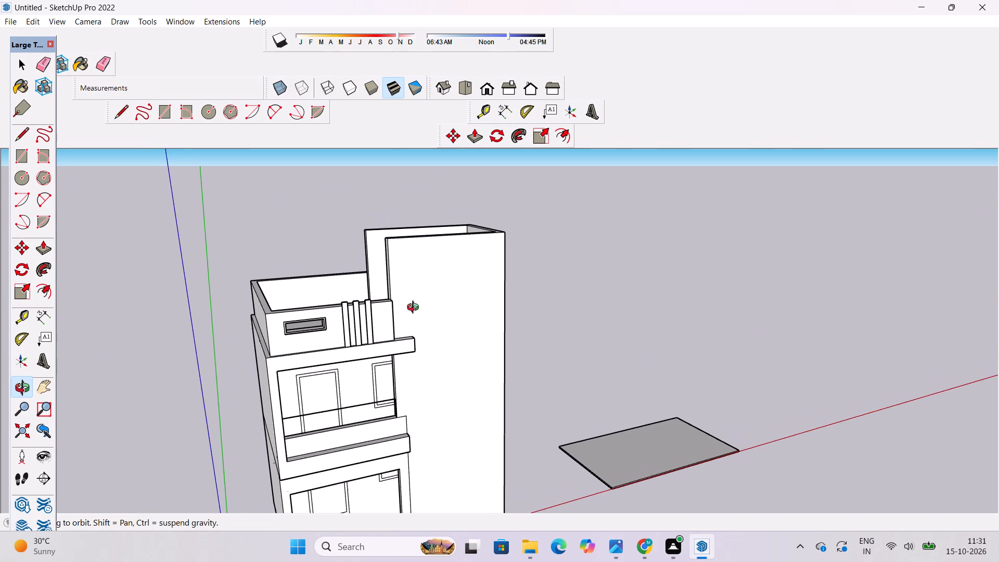
Push/Pull the U-shaped top face of the tall roof walls up by 17'.
left_click_drag(418, 304, 282, 390)
scroll(331, 333, "up", 4)
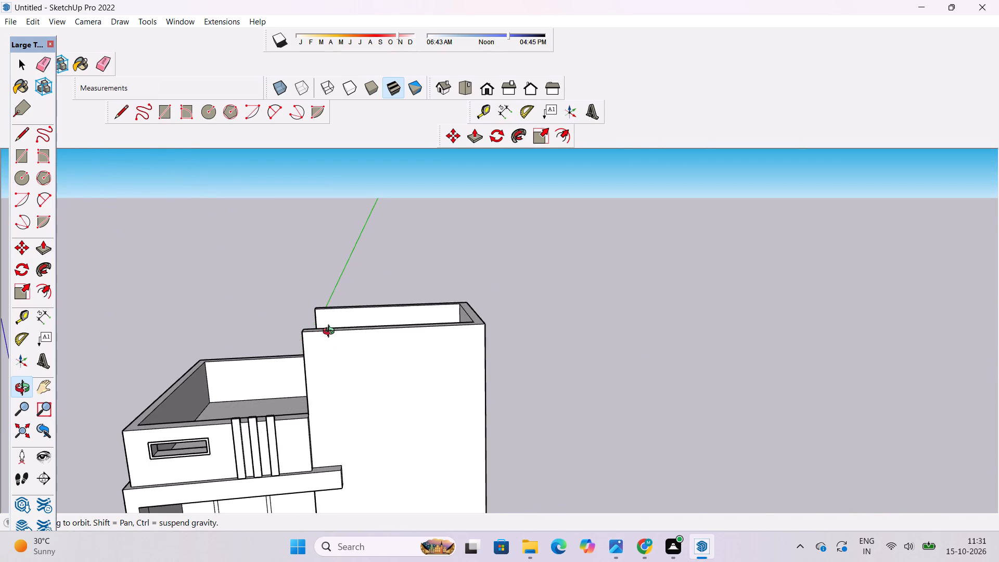
left_click_drag(335, 349, 278, 469)
scroll(380, 335, "up", 3)
left_click_drag(384, 335, 316, 392, "shift")
scroll(380, 380, "up", 4)
left_click_drag(399, 374, 365, 398, "shift")
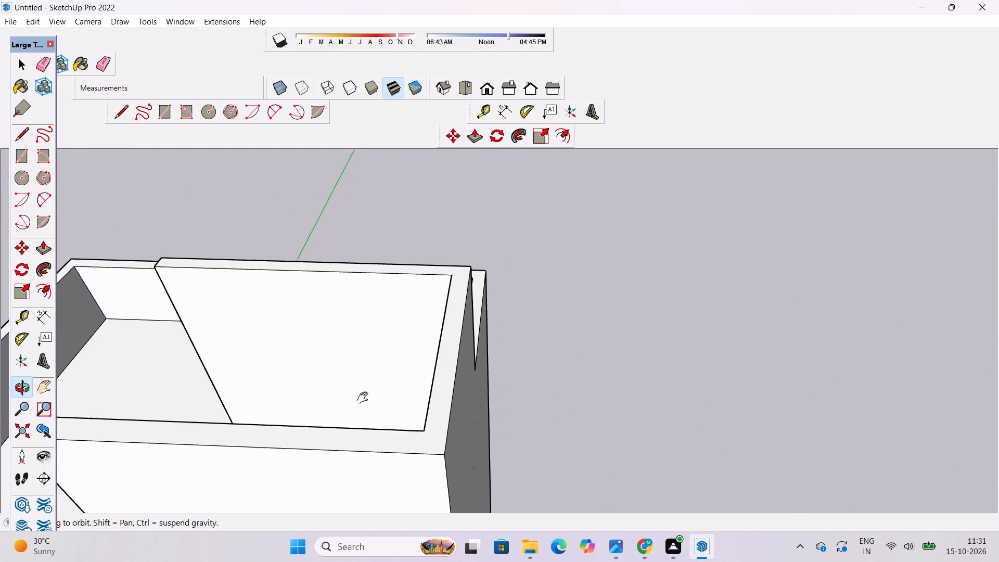
left_click_drag(365, 398, 365, 399, "shift")
key("p")
scroll(411, 367, "down", 4)
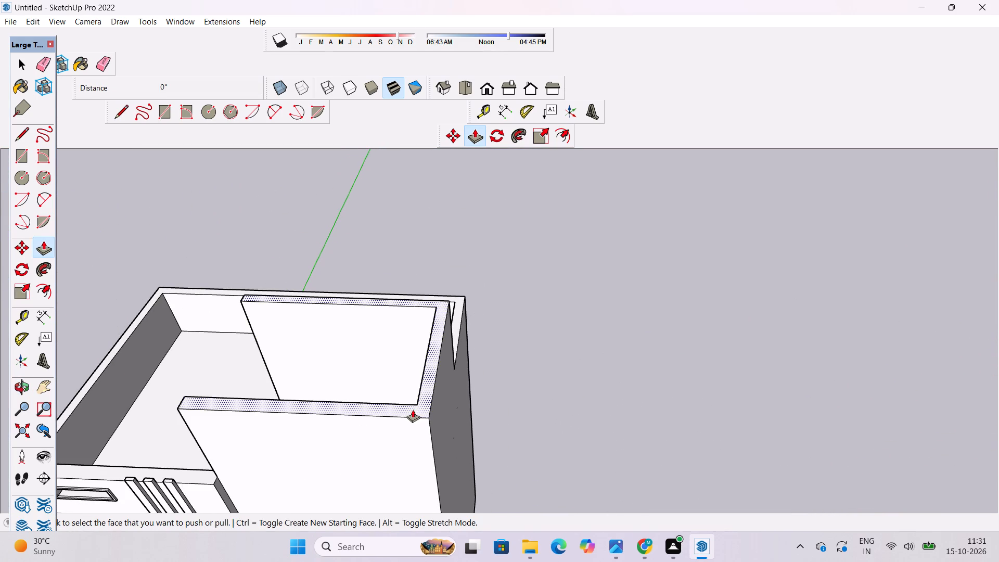
left_click(415, 410)
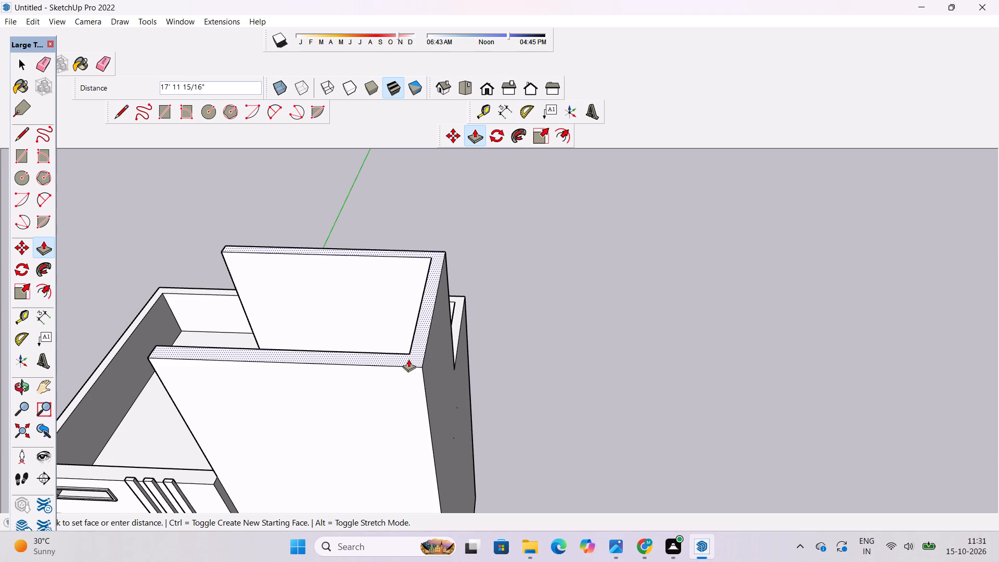
type("17'")
key("Return")
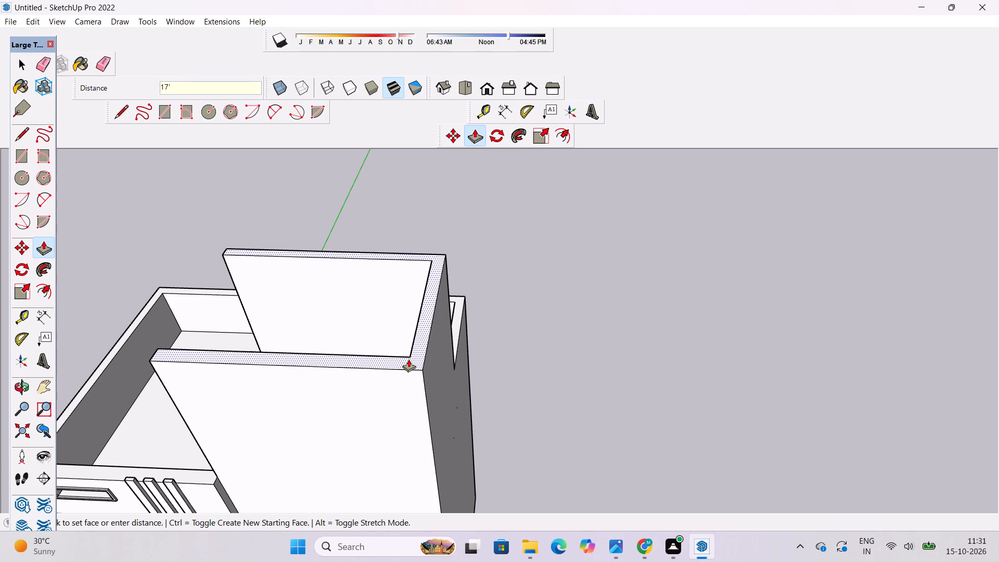
Place a horizontal guide on the tall front wall, 15' below its top edge.
key("o")
scroll(408, 359, "down", 7)
left_click_drag(373, 430, 428, 350)
left_click_drag(411, 404, 421, 322, "shift")
scroll(337, 369, "up", 3)
left_click_drag(329, 376, 390, 344, "shift")
scroll(390, 344, "down", 5)
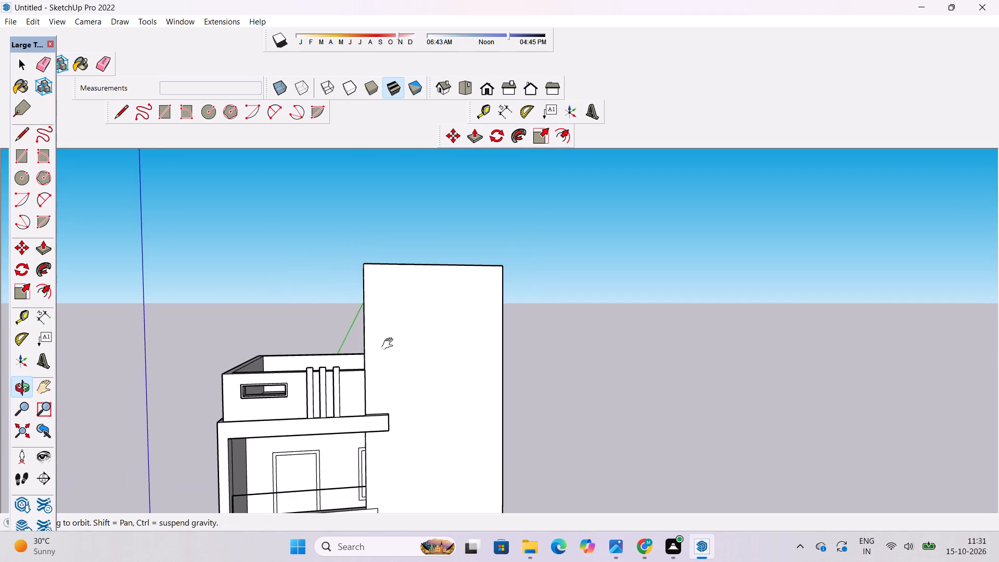
left_click_drag(390, 344, 390, 355, "shift")
left_click_drag(387, 353, 381, 359)
left_click_drag(381, 359, 428, 387)
left_click_drag(428, 387, 431, 402, "shift")
left_click_drag(427, 398, 421, 383)
key("t")
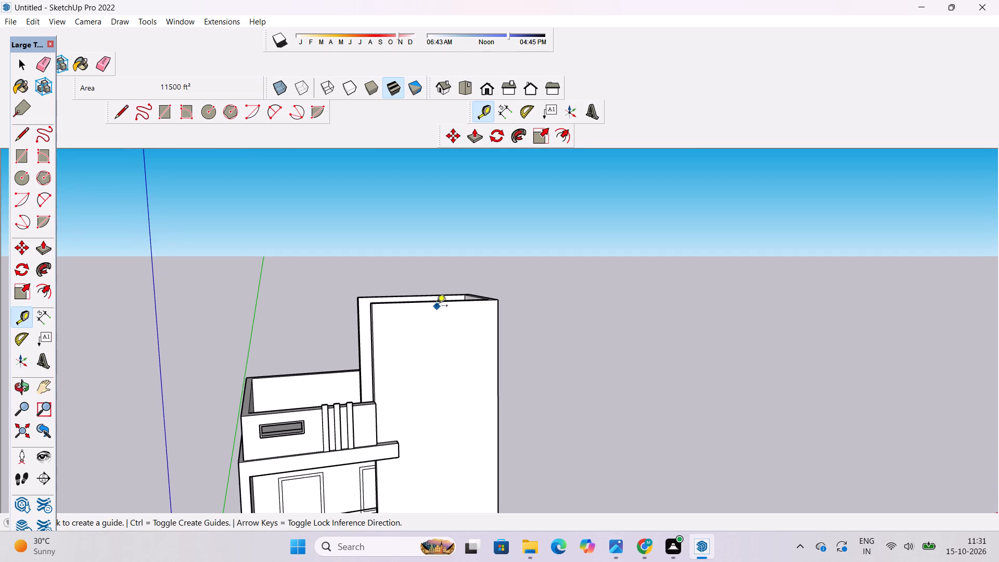
left_click(437, 302)
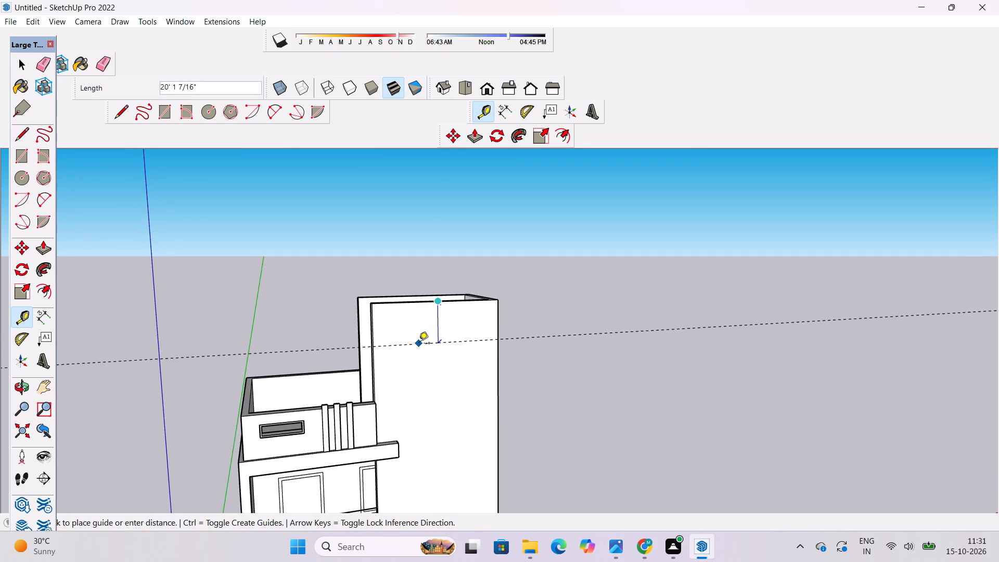
type("15'")
key("Return")
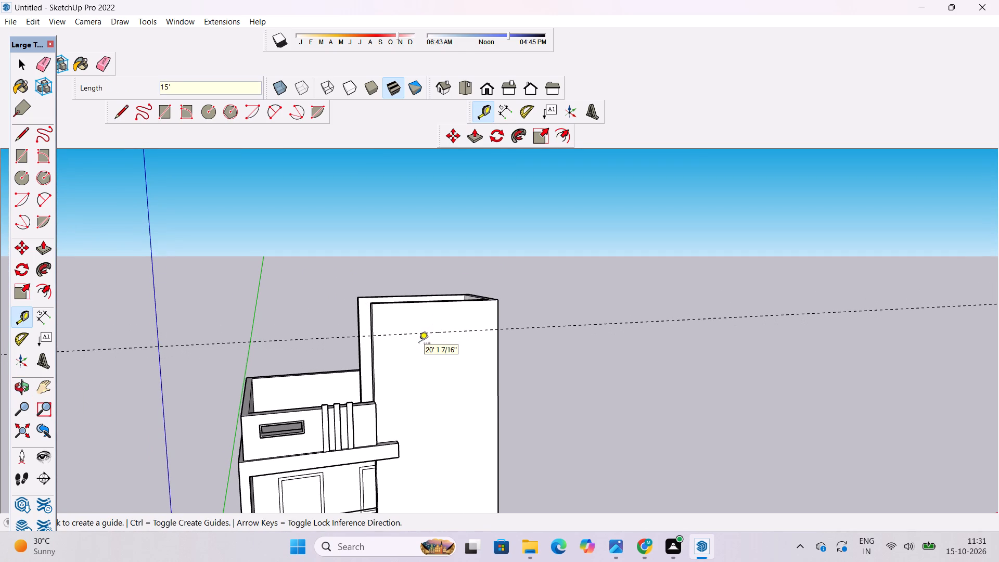
Place a second horizontal guide on the tall front wall, 3' below the first guide.
scroll(474, 328, "up", 3)
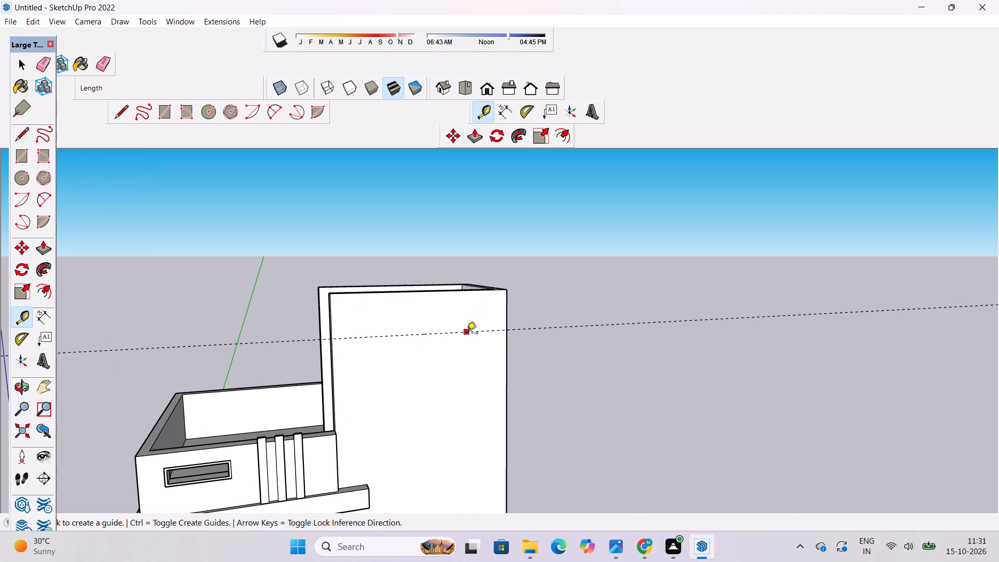
left_click(467, 334)
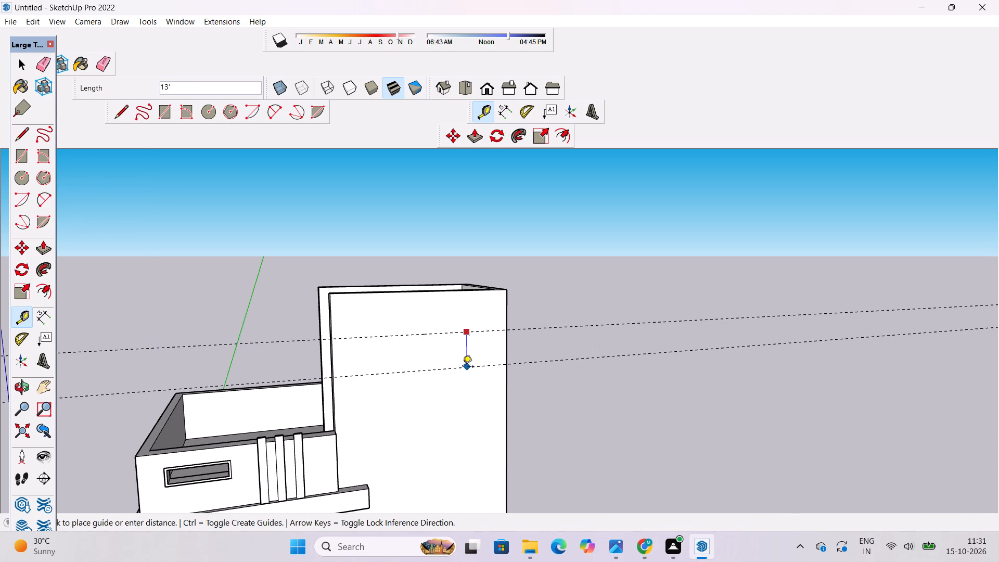
type("3'")
key("Return")
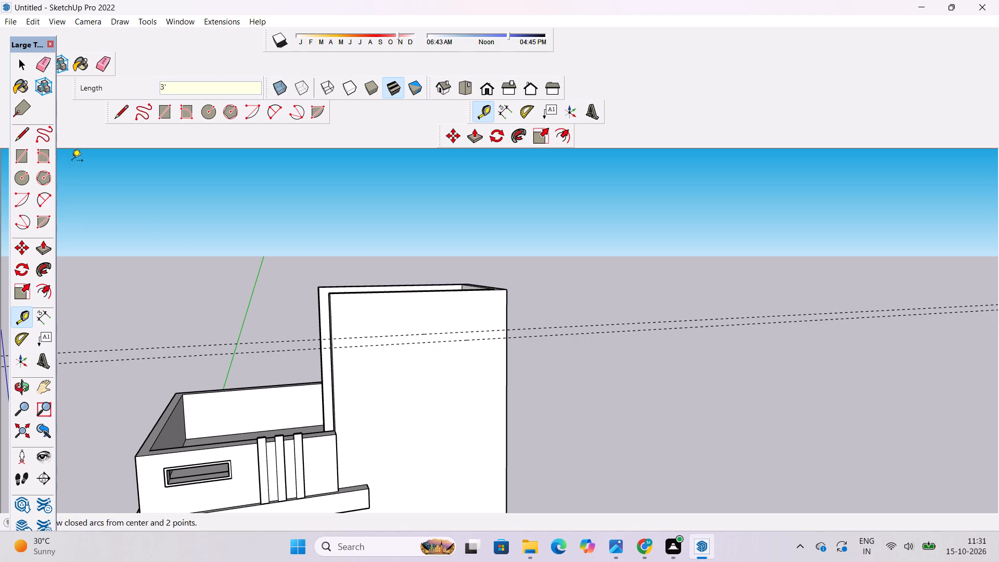
Draw a 3' high rectangle between the two guides, from the tall front wall's outer edge to past its opposite edge.
left_click(20, 157)
scroll(516, 357, "up", 5)
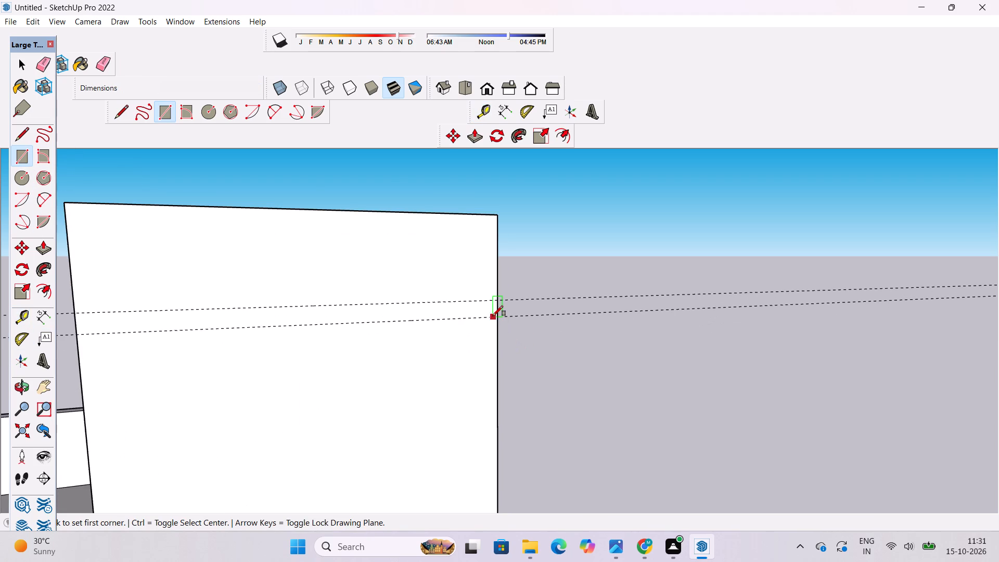
left_click(497, 316)
scroll(497, 316, "down", 3)
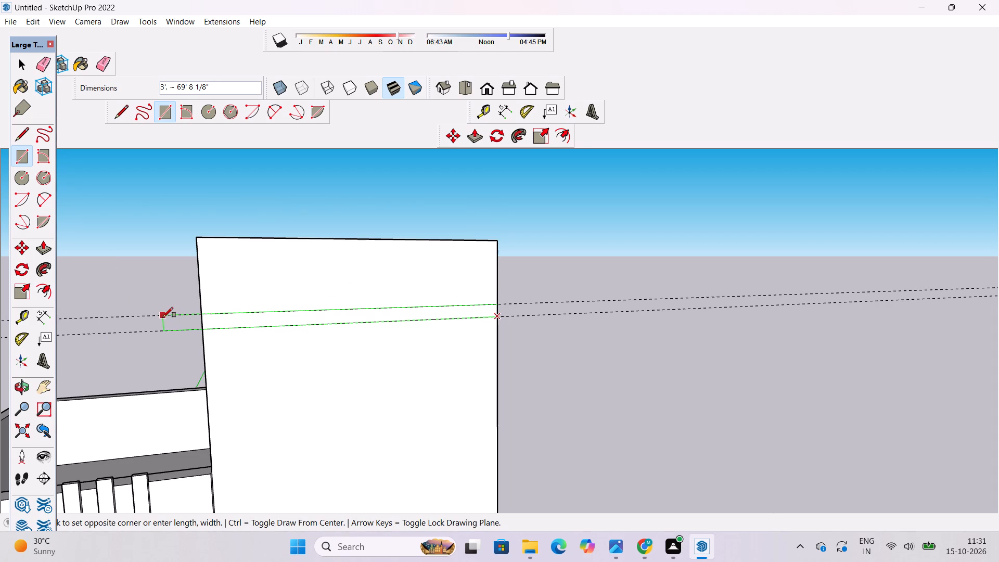
scroll(163, 317, "down", 2)
scroll(163, 317, "up", 1)
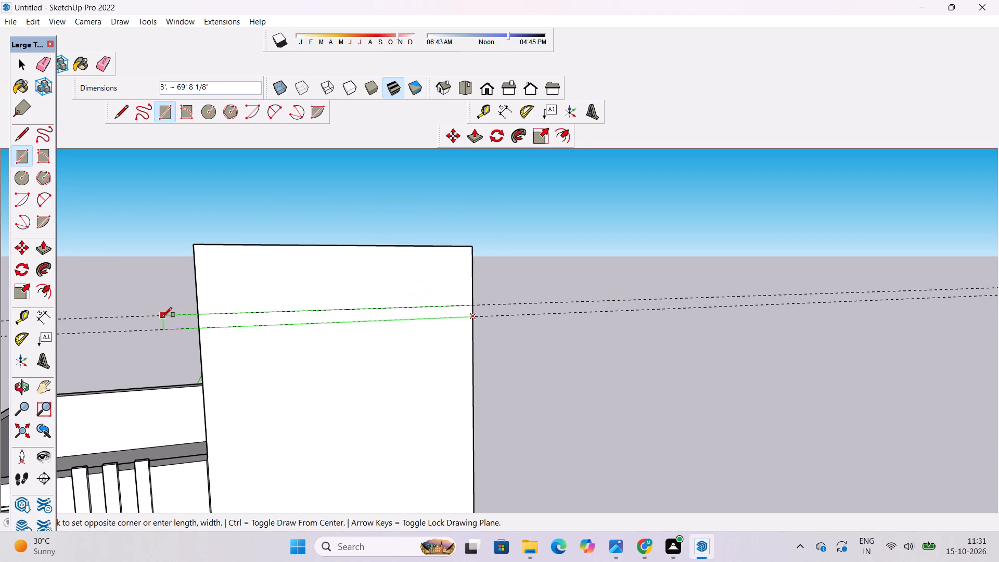
left_click(139, 317)
key("space")
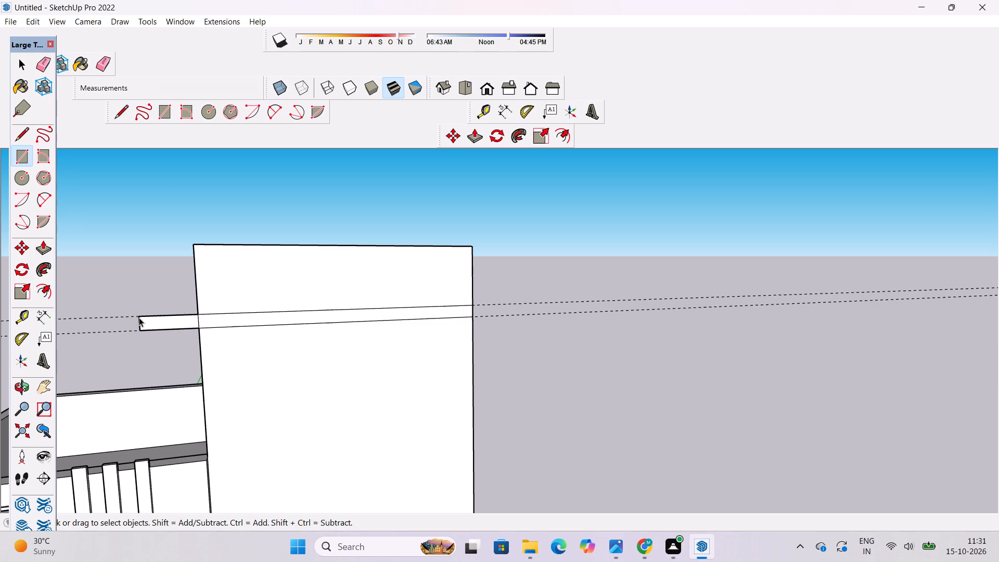
Erase the two horizontal guides running along the band on the tall wall.
key("o")
scroll(173, 305, "down", 6)
left_click_drag(147, 330, 407, 346)
left_click_drag(302, 388, 341, 301, "shift")
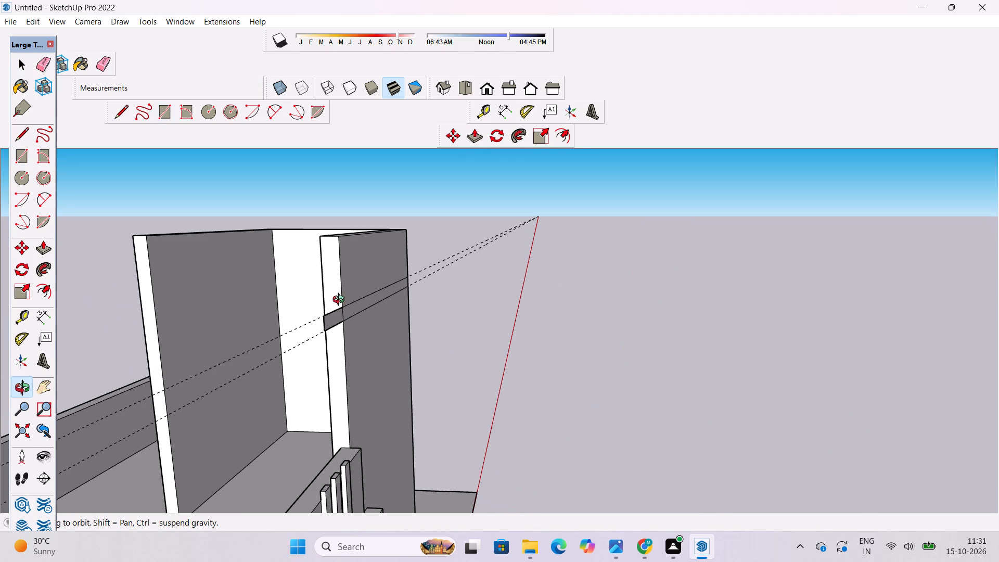
left_click_drag(333, 323, 453, 327)
left_click_drag(458, 334, 458, 275, "shift")
left_click_drag(454, 280, 455, 304, "shift")
left_click_drag(455, 304, 467, 305)
key("e")
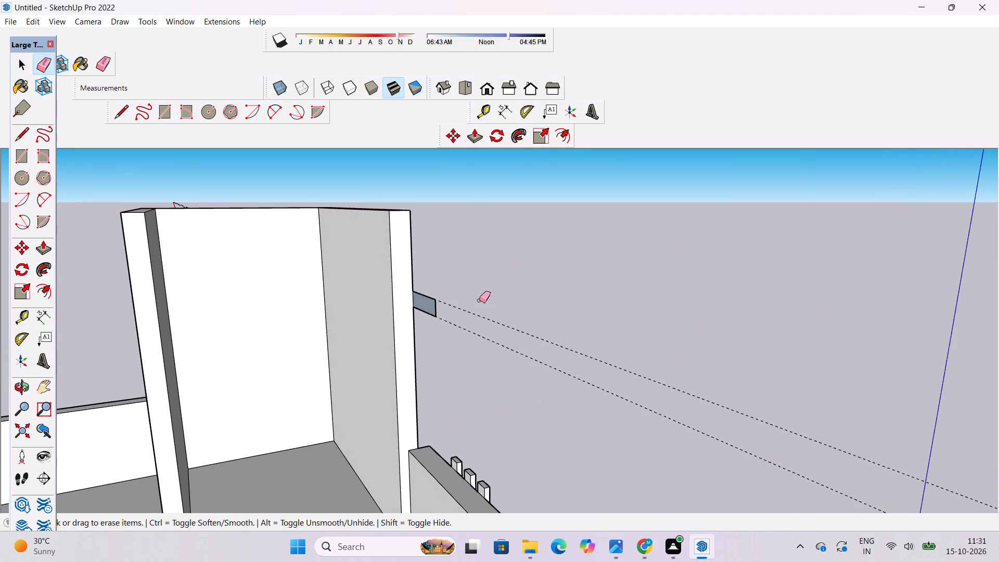
left_click_drag(481, 302, 476, 341)
Push/Pull the overhanging end of the 3' band across the tall block's open side to the opposite wall's outer corner.
key("p")
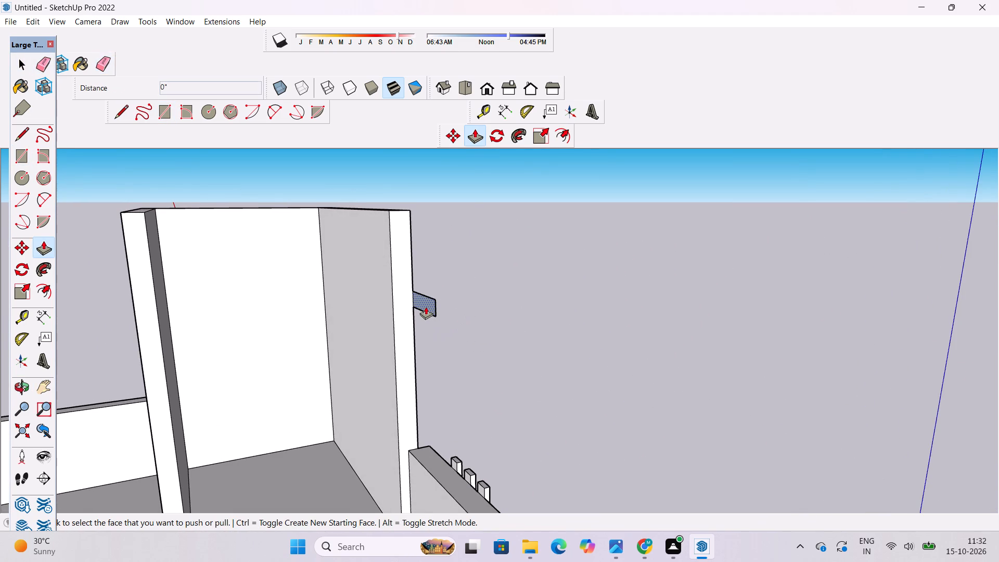
left_click(425, 305)
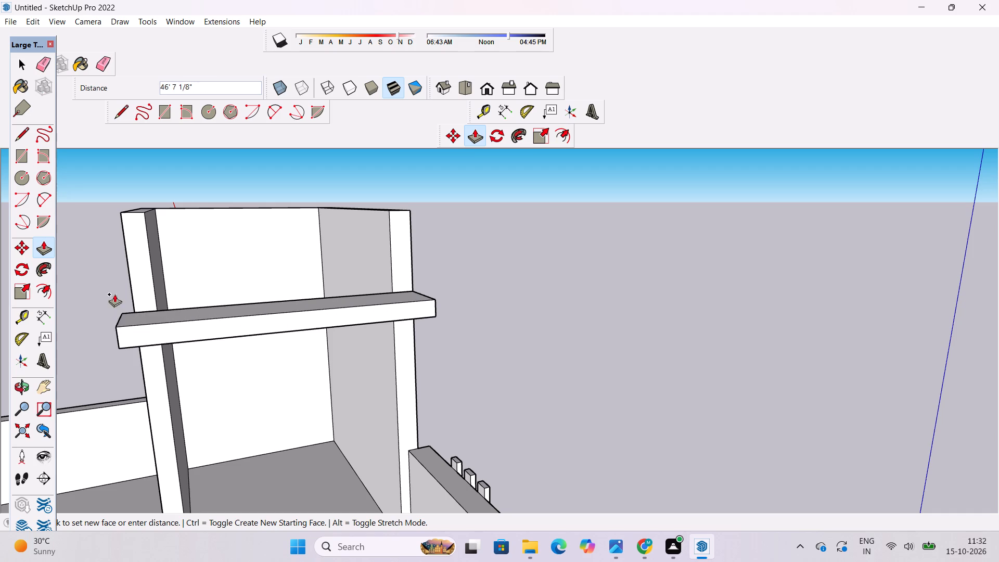
left_click(119, 212)
key("space")
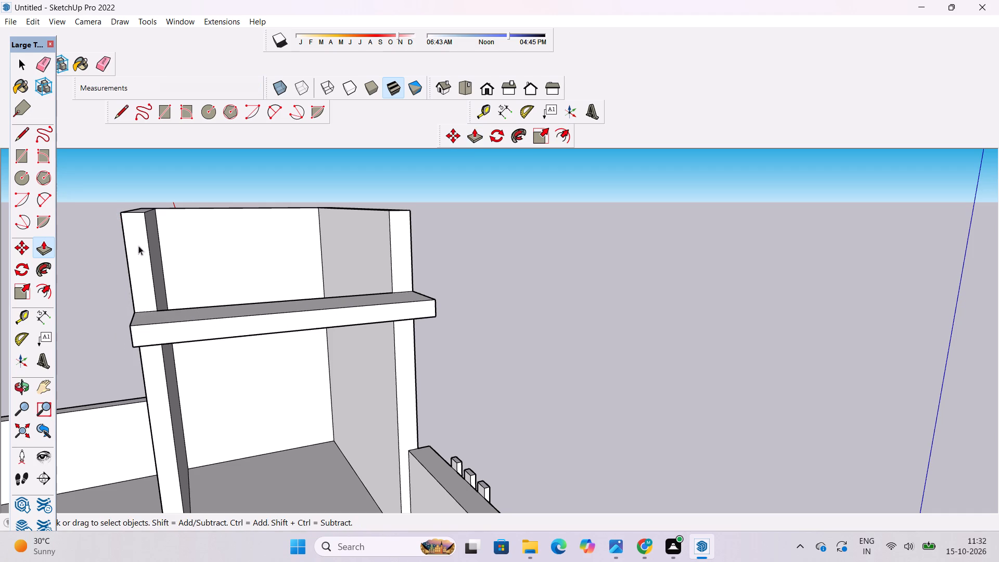
Examine the projecting slab and the tall walls from several angles.
key("o")
left_click_drag(467, 383, 164, 280)
scroll(206, 280, "down", 4)
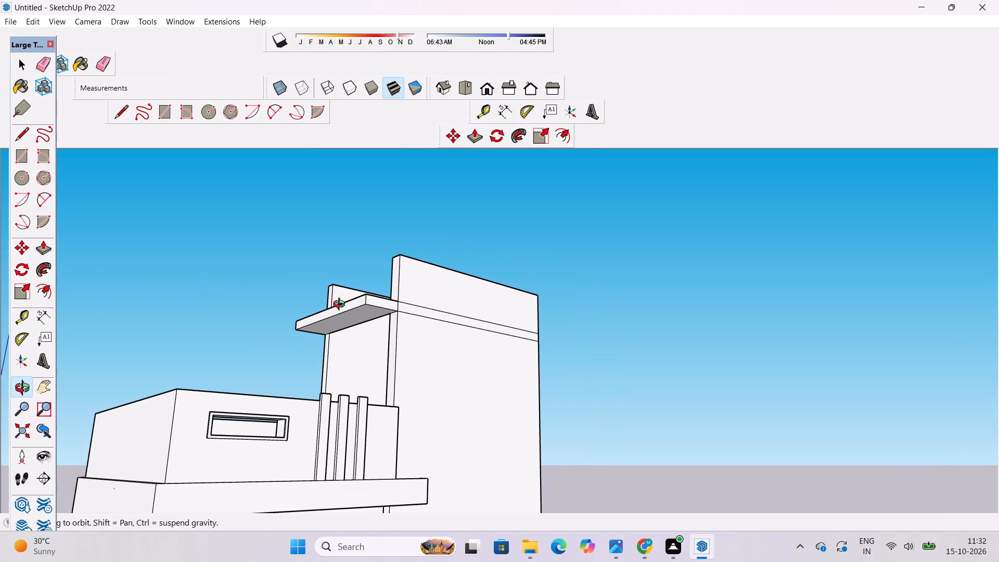
left_click_drag(341, 305, 277, 372)
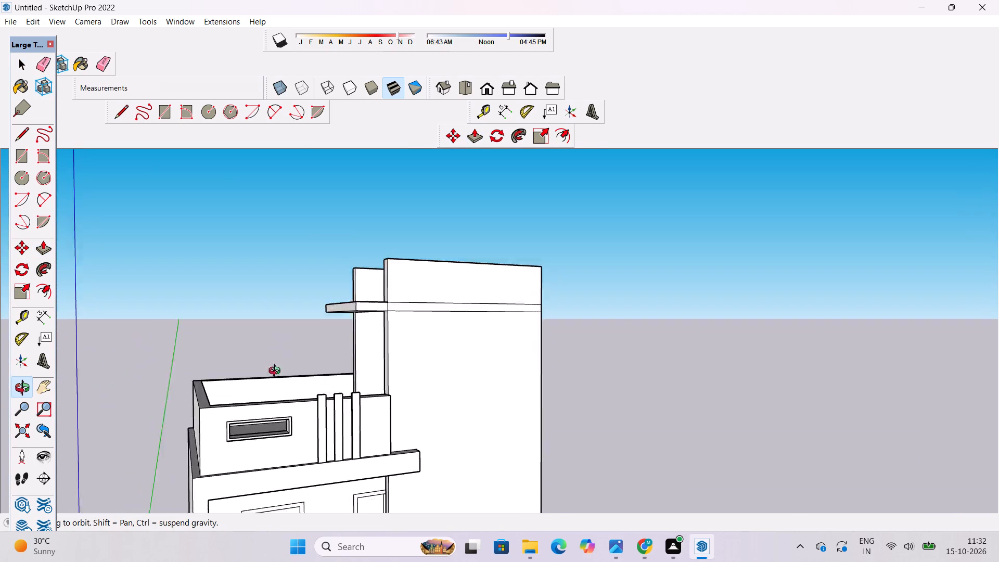
left_click_drag(277, 372, 273, 432)
scroll(349, 289, "up", 4)
scroll(352, 286, "down", 4)
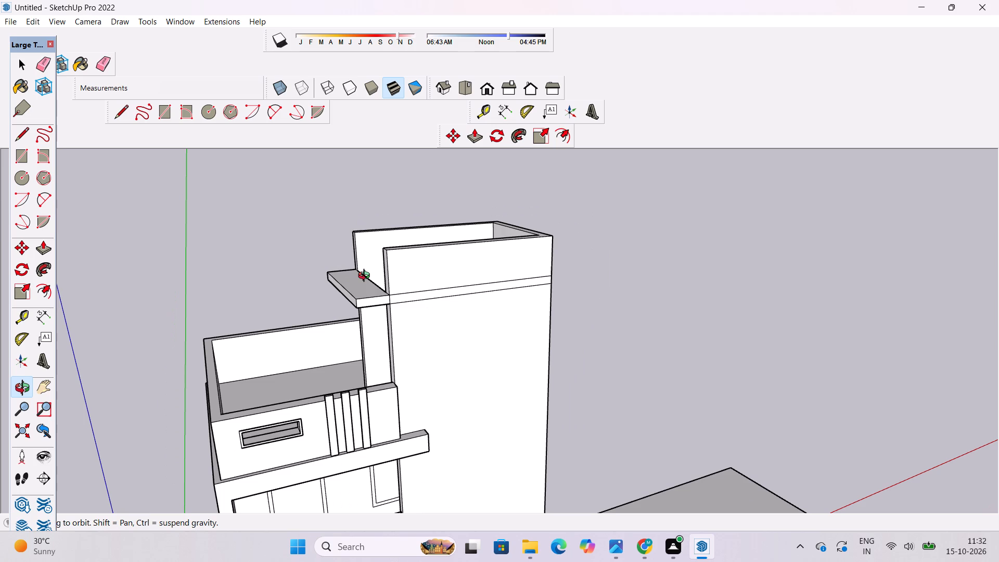
scroll(366, 277, "down", 3)
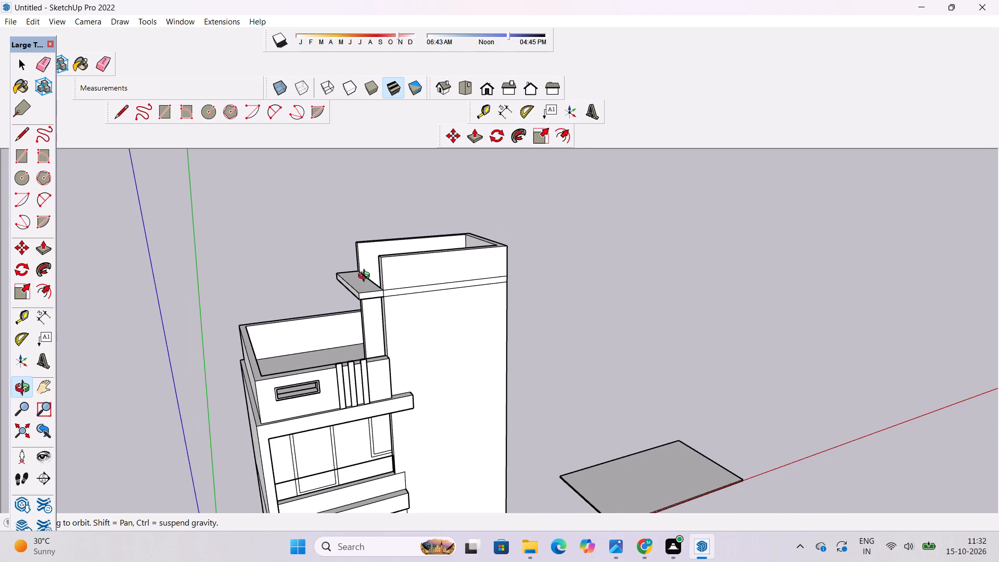
left_click_drag(424, 284, 348, 253)
left_click_drag(420, 287, 395, 289)
left_click_drag(392, 291, 515, 310)
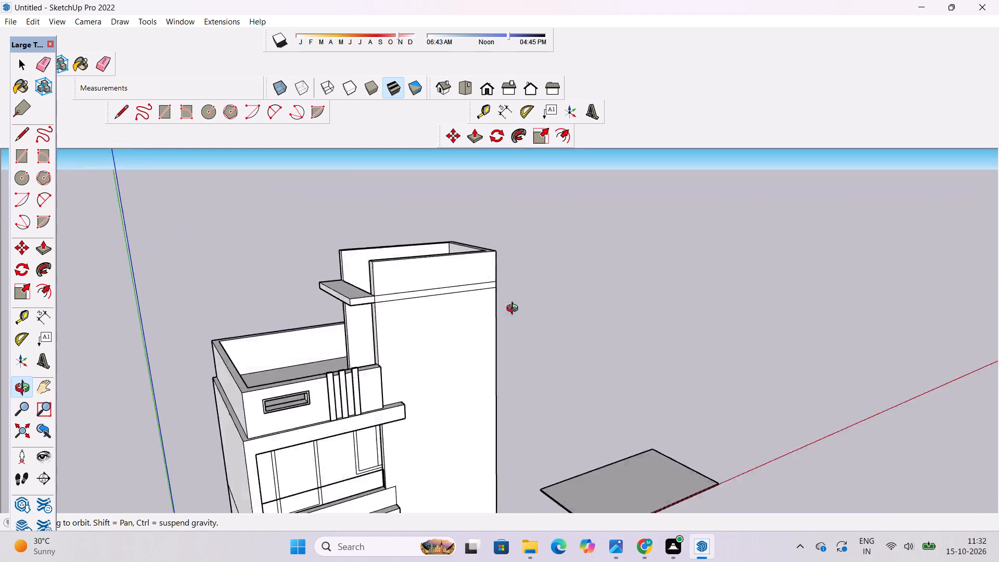
left_click_drag(515, 310, 593, 303)
left_click_drag(548, 312, 501, 266, "shift")
left_click_drag(458, 277, 558, 333)
scroll(483, 312, "up", 4)
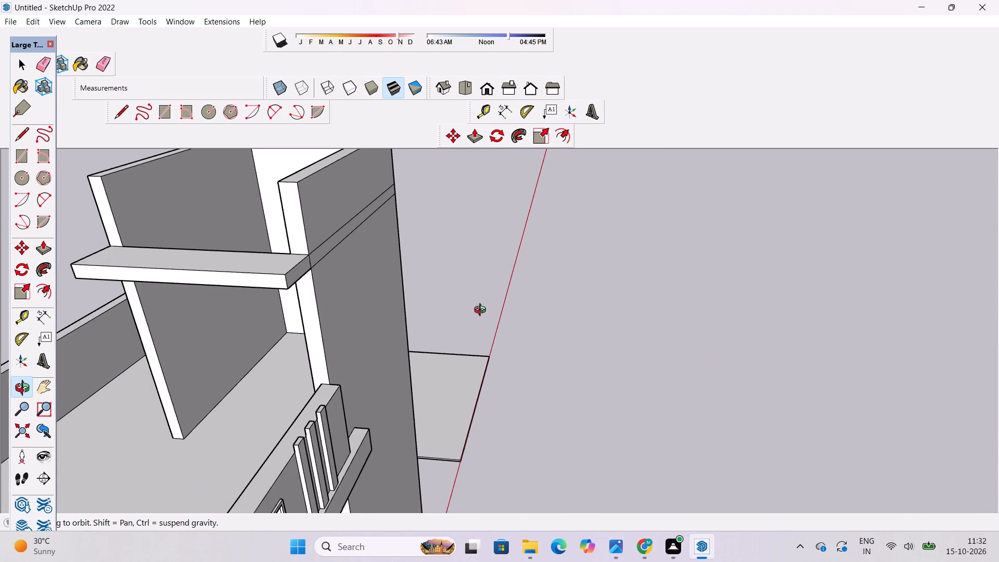
left_click_drag(438, 299, 490, 366, "shift")
left_click_drag(462, 365, 334, 317)
left_click_drag(337, 310, 370, 382, "shift")
left_click_drag(373, 382, 289, 328)
left_click_drag(317, 372, 309, 259, "shift")
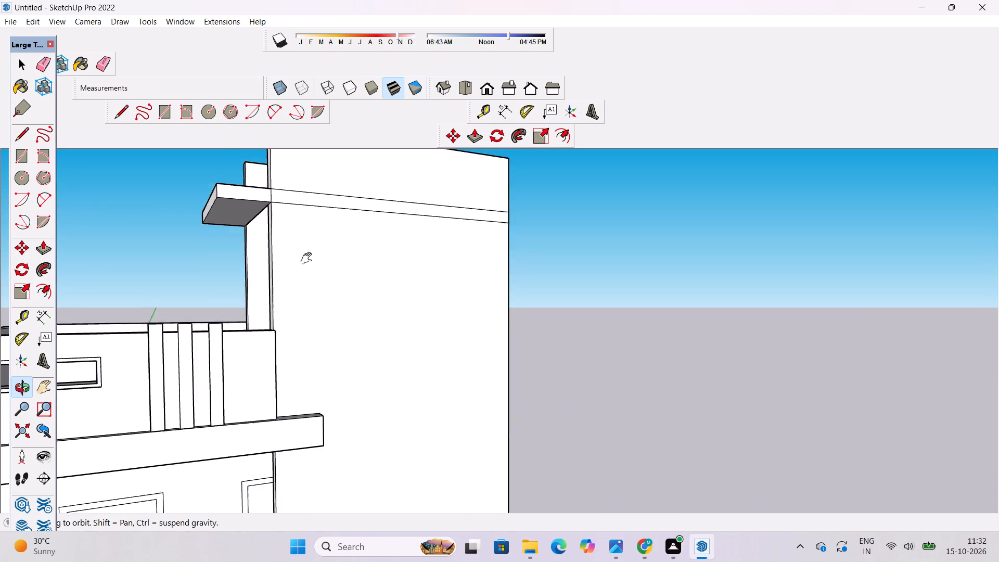
left_click_drag(309, 259, 308, 258, "shift")
scroll(308, 258, "down", 6)
left_click_drag(379, 309, 295, 320)
left_click_drag(301, 314, 305, 340, "shift")
left_click_drag(305, 340, 313, 351)
scroll(337, 329, "up", 2)
left_click_drag(337, 324, 336, 335, "shift")
left_click_drag(335, 336, 332, 343)
left_click_drag(331, 343, 336, 353)
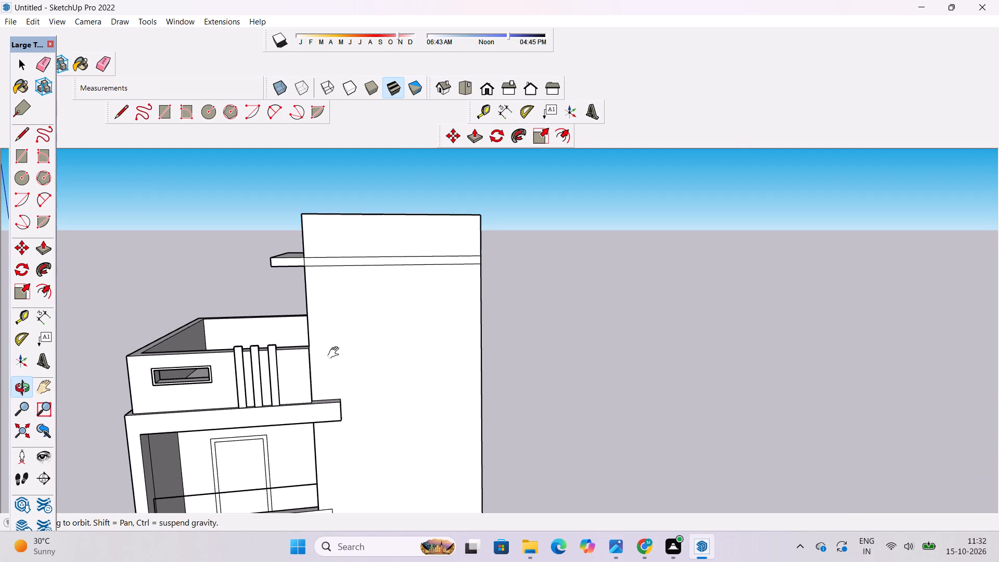
Place a horizontal guide 5' above the top edge of the tall front wall.
key("t")
scroll(344, 285, "down", 4)
scroll(347, 261, "up", 6)
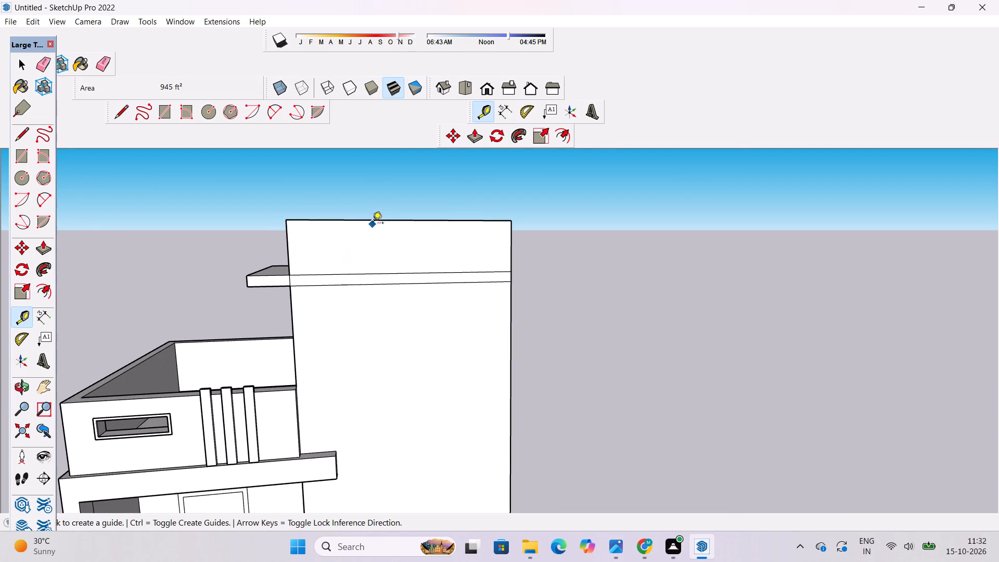
scroll(396, 220, "up", 5)
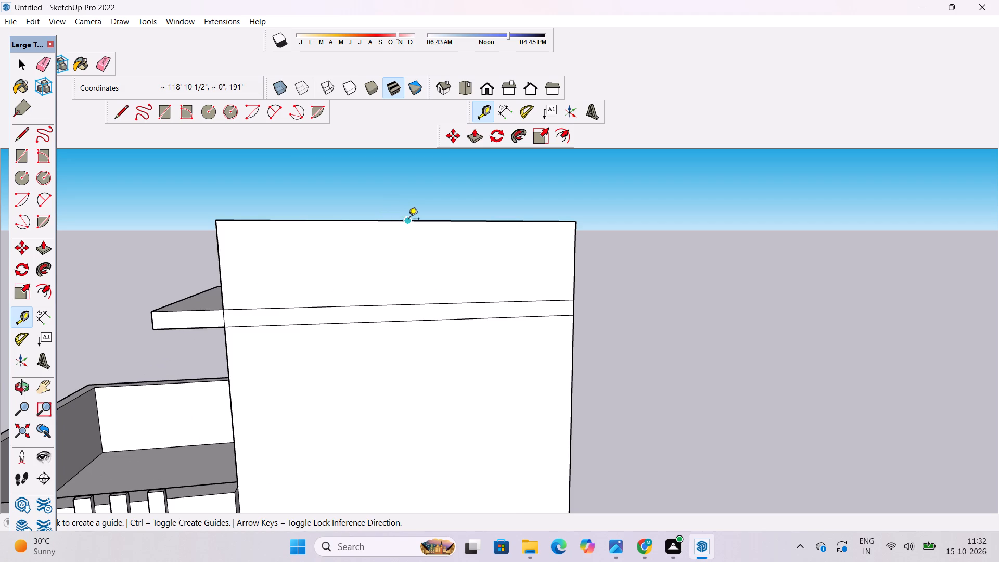
left_click(408, 220)
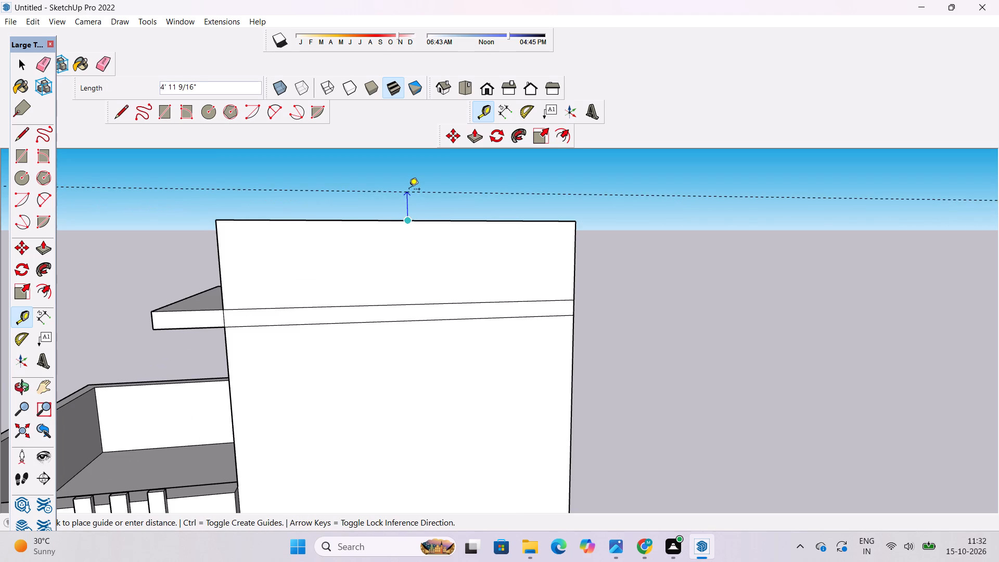
type("5'")
key("Return")
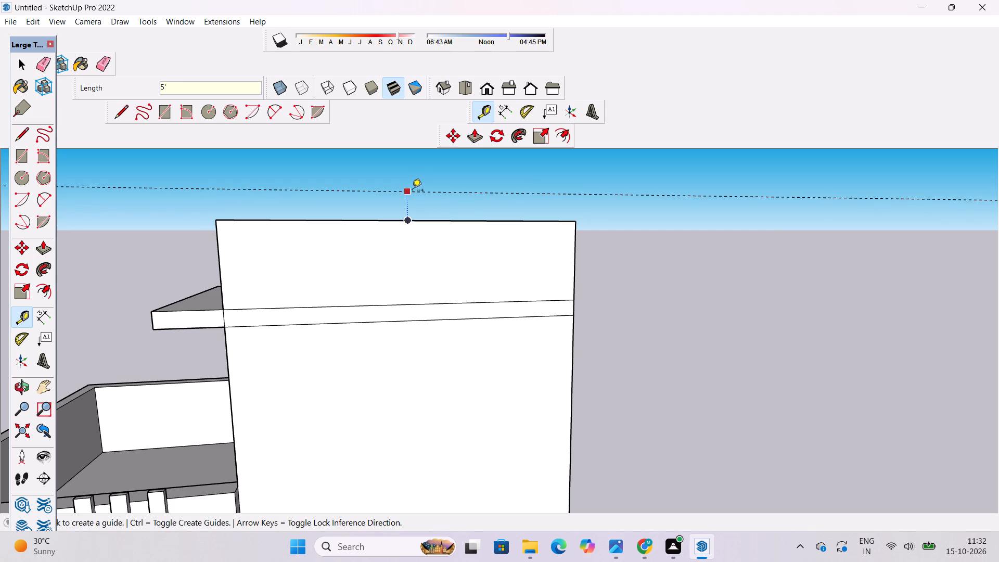
Place a second horizontal guide across the tall front wall, 62' 10" below the guide above its top edge.
left_click(422, 193)
scroll(422, 193, "down", 2)
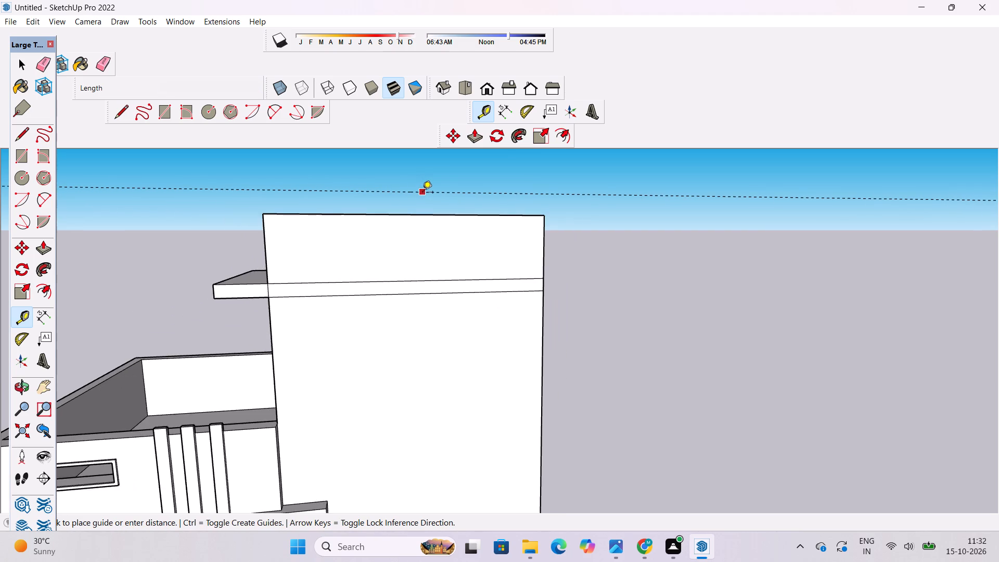
scroll(424, 193, "down", 2)
scroll(391, 331, "down", 3)
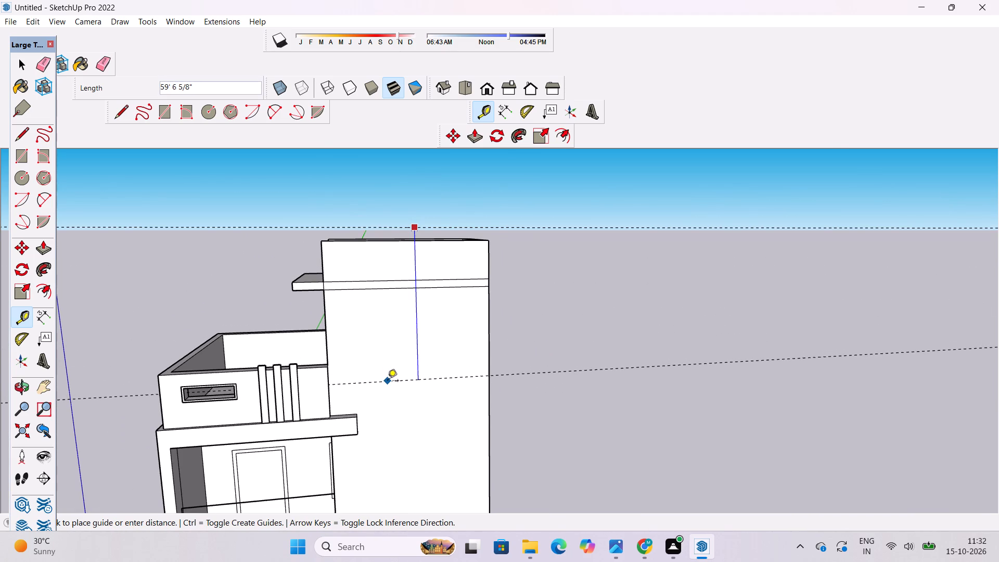
scroll(388, 382, "up", 1)
left_click(388, 390)
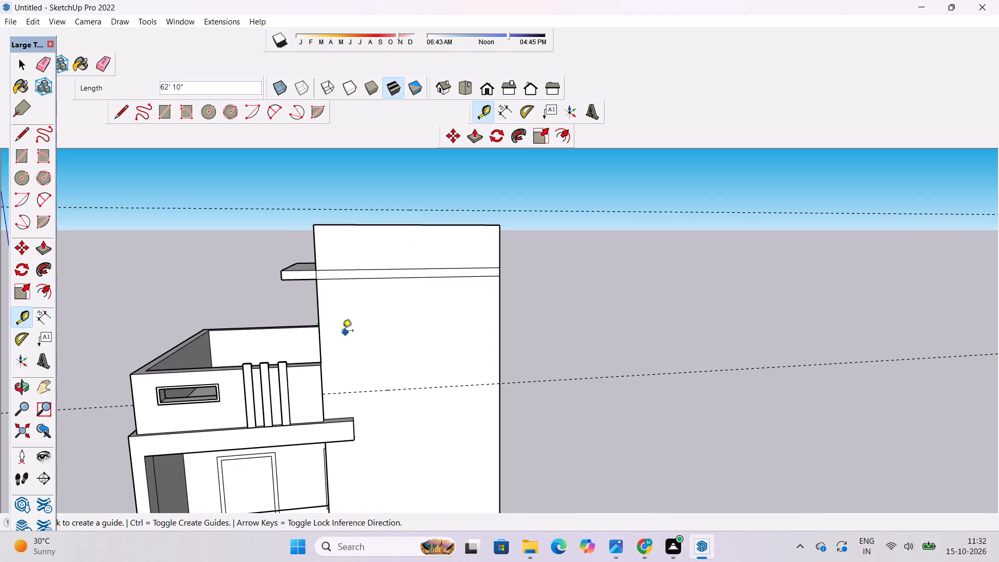
Place vertical guides on the tall front wall, 13' in from the edge beside the lower block and 24' in from the opposite edge.
left_click(318, 322)
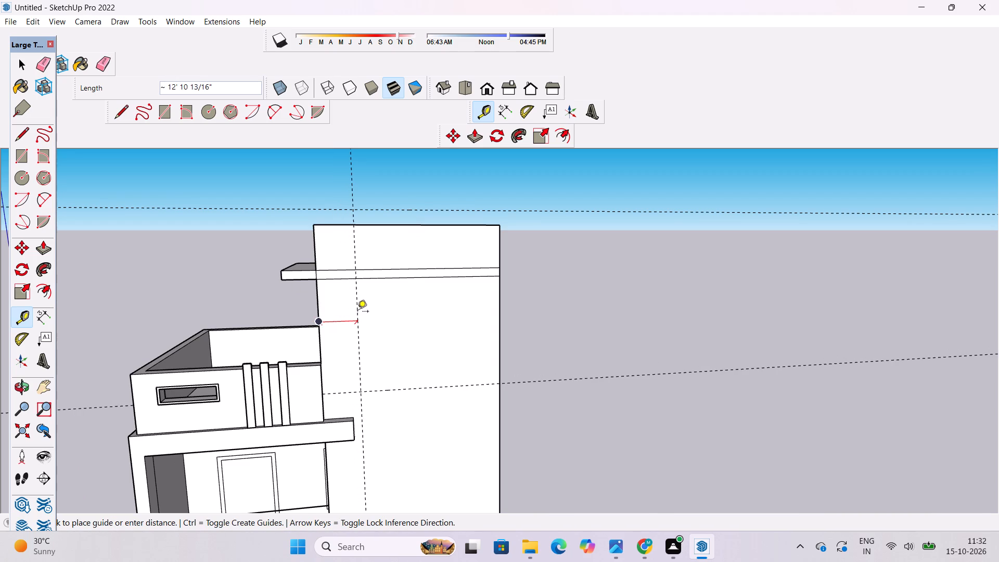
type("13'")
key("Return")
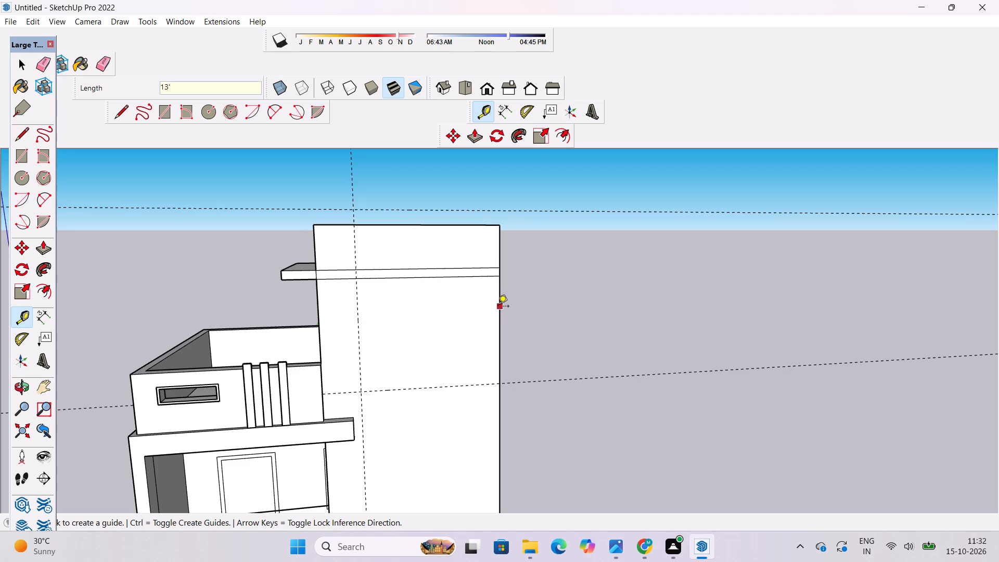
left_click(499, 305)
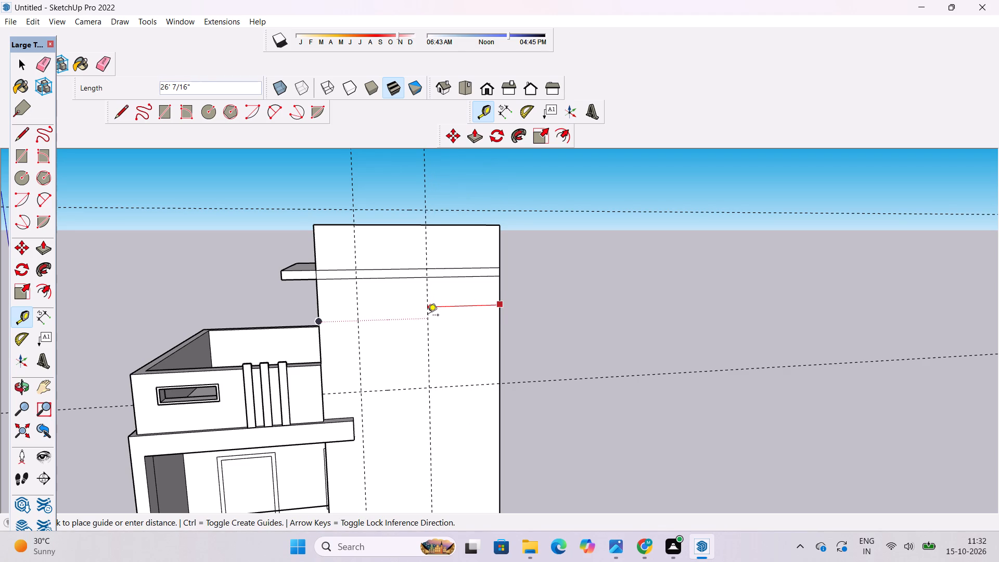
type("24'")
key("Return")
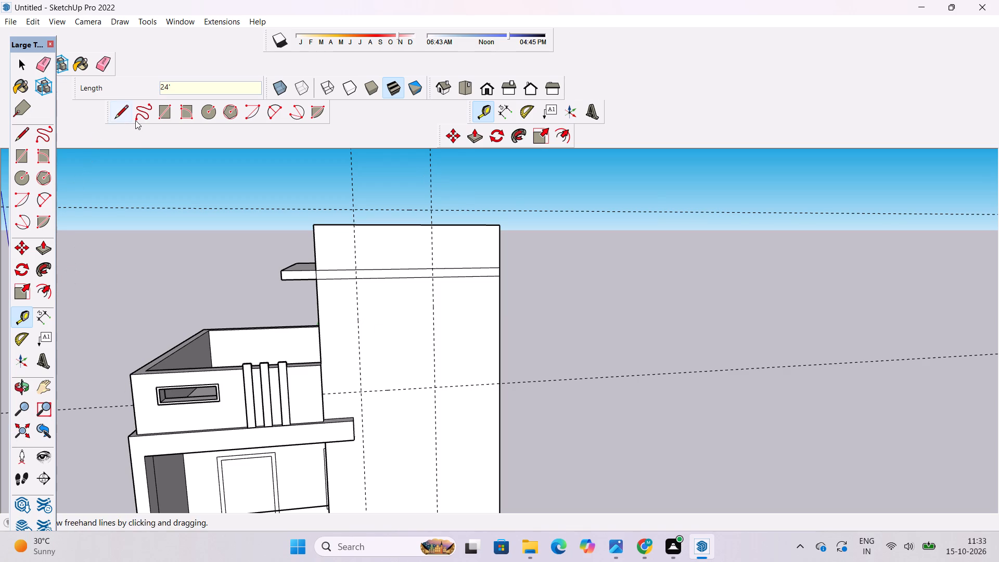
Draw a 62' 10" by 26' rectangle on the tall front wall between the four guide intersections, rising 5' above the wall top.
left_click(161, 111)
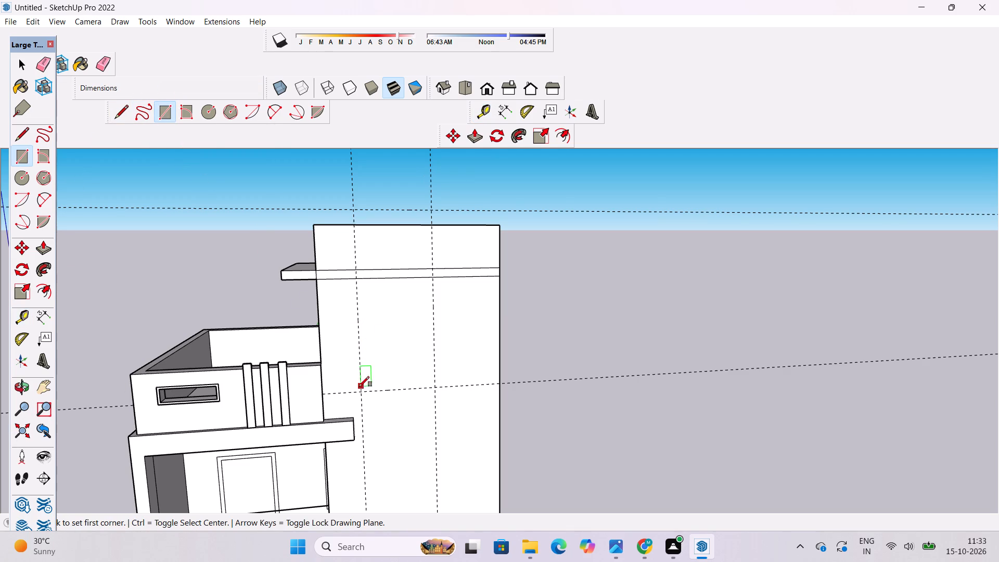
left_click(362, 393)
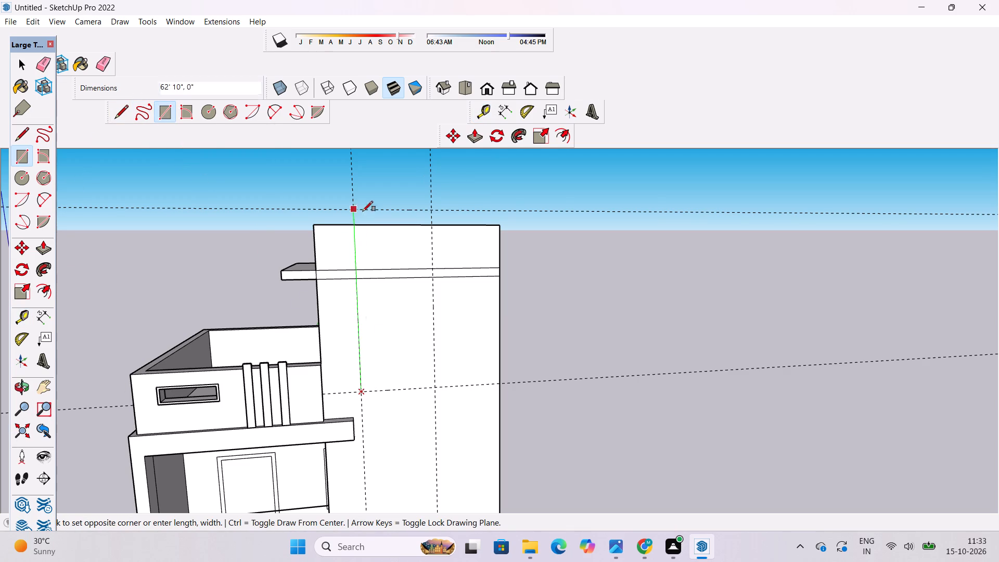
left_click(432, 209)
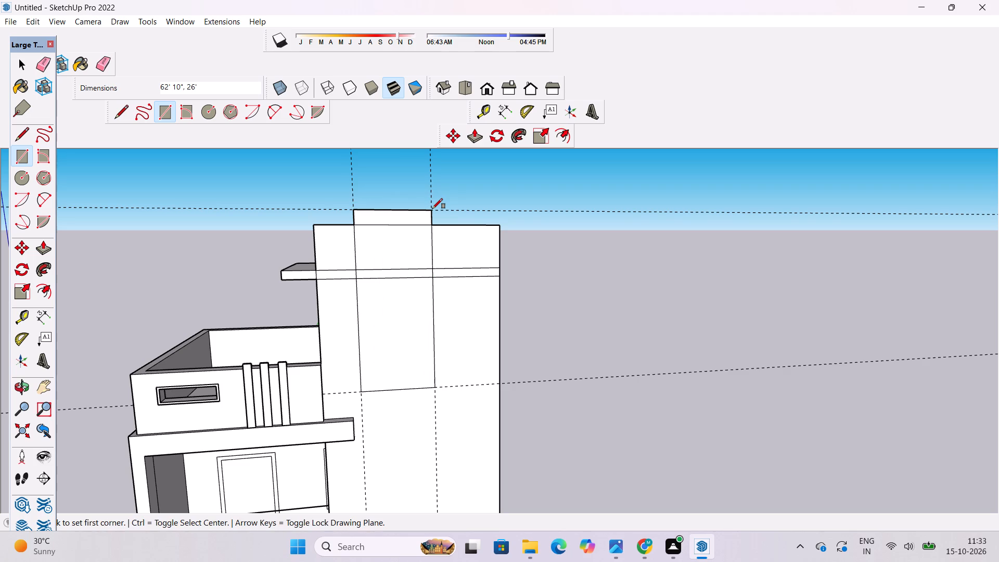
key("space")
Erase the two horizontal and two vertical guides around the new rectangle.
type("e")
left_click_drag(484, 201, 486, 205)
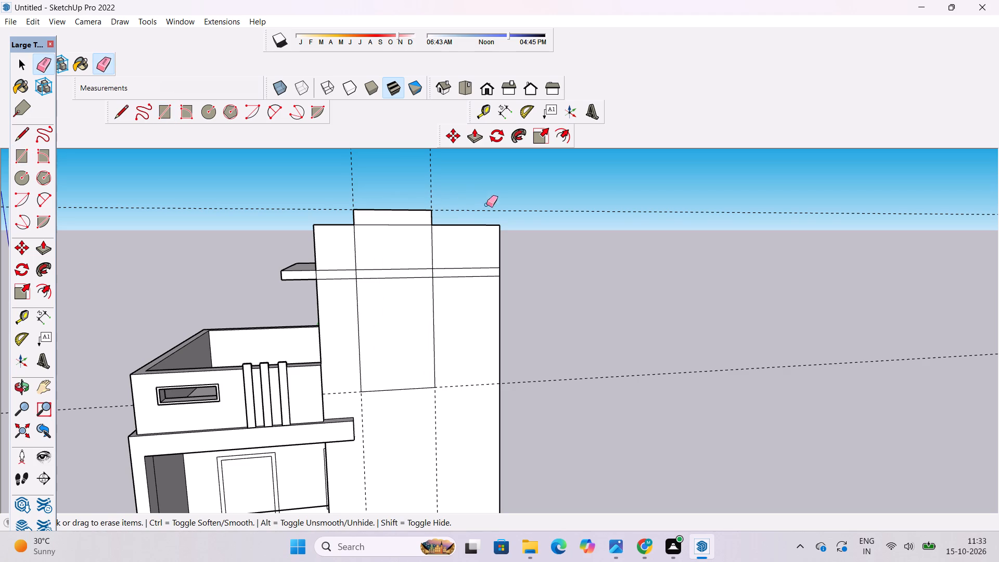
left_click_drag(486, 205, 490, 213)
left_click_drag(442, 182, 346, 182)
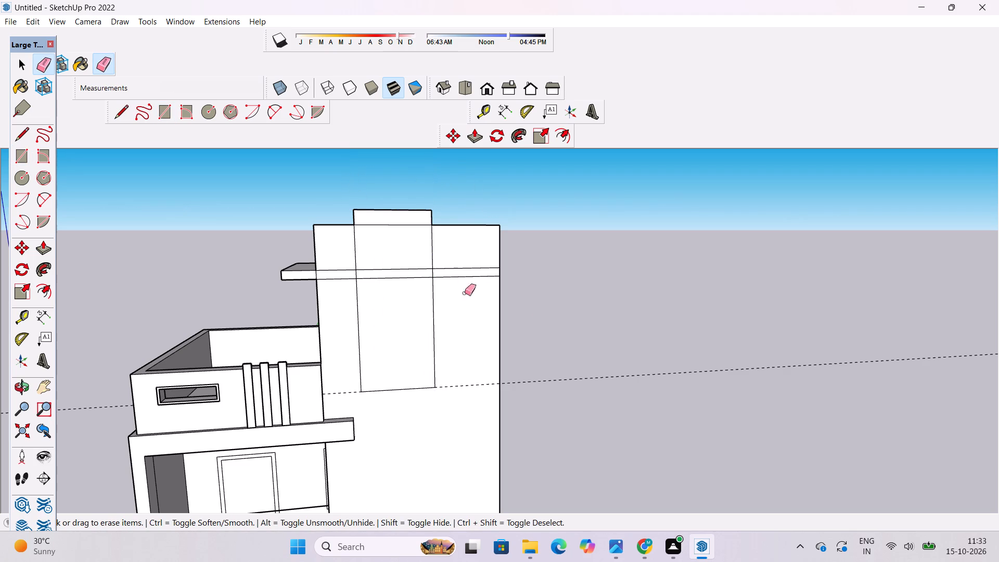
left_click_drag(549, 355, 547, 387)
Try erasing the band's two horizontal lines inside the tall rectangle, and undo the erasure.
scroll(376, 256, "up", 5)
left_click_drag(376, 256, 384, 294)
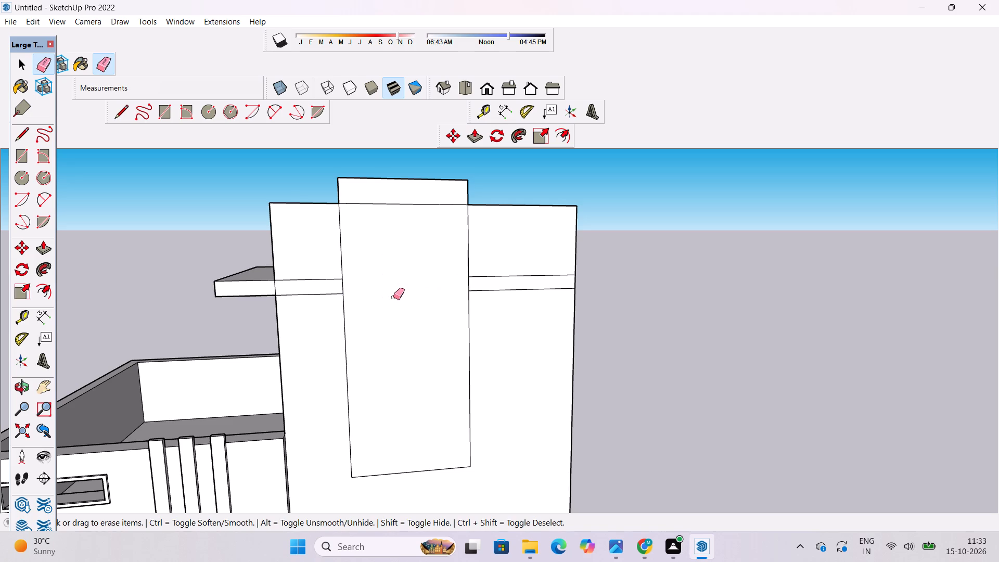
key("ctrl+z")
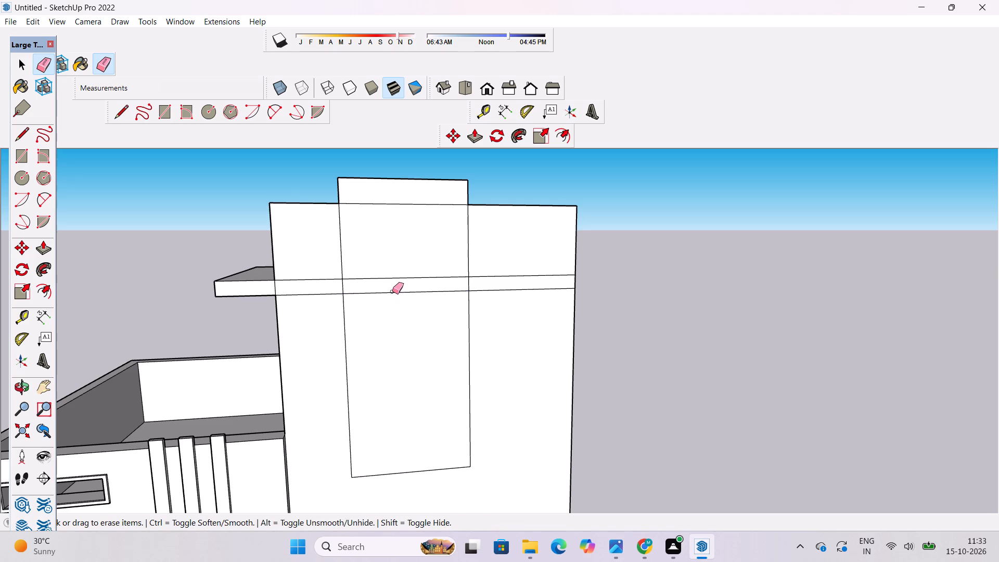
Erase the tall rectangle's two vertical line segments where they cross the 3' band.
key("o")
scroll(387, 289, "down", 5)
scroll(372, 295, "up", 7)
key("e")
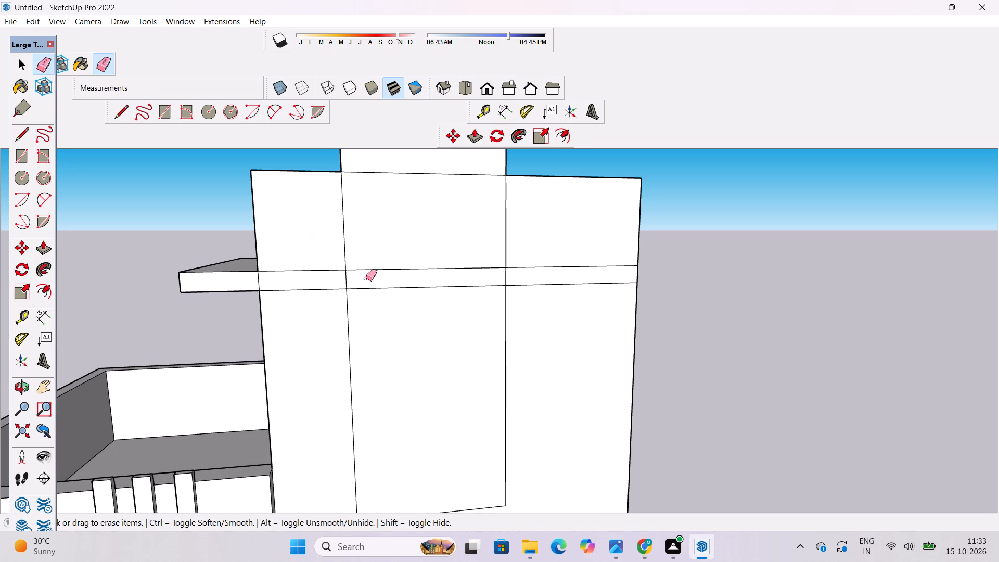
left_click_drag(344, 275, 348, 283)
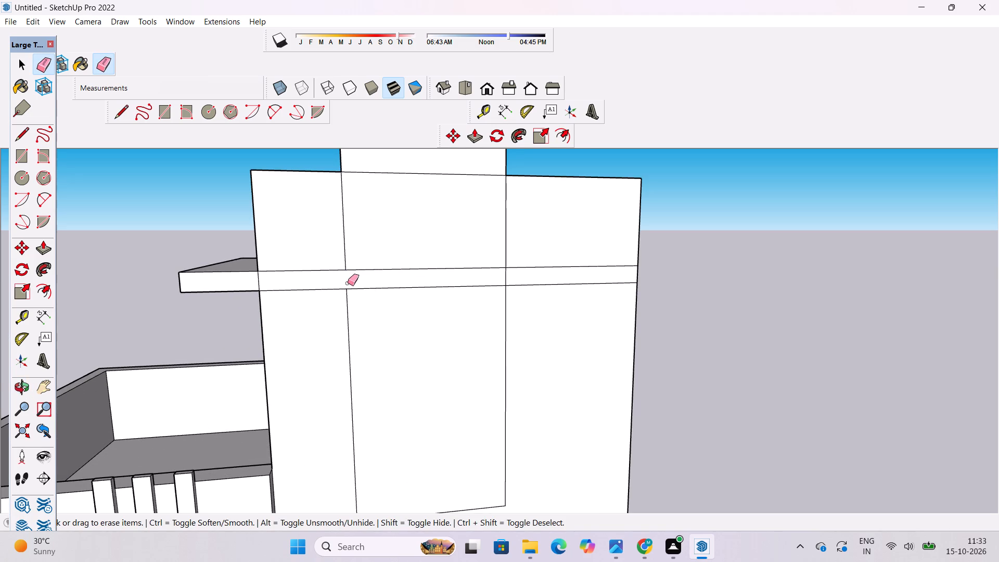
left_click_drag(513, 271, 504, 276)
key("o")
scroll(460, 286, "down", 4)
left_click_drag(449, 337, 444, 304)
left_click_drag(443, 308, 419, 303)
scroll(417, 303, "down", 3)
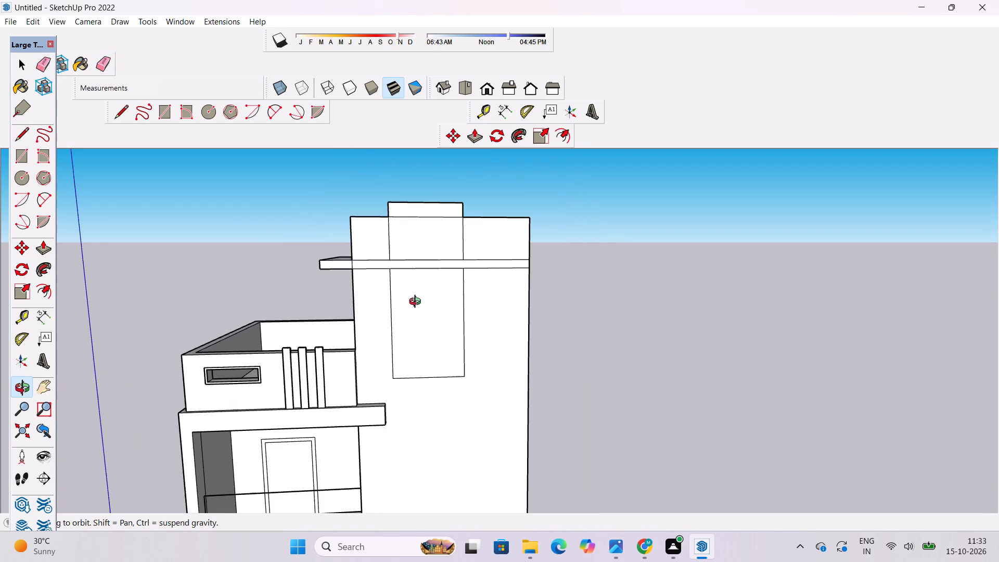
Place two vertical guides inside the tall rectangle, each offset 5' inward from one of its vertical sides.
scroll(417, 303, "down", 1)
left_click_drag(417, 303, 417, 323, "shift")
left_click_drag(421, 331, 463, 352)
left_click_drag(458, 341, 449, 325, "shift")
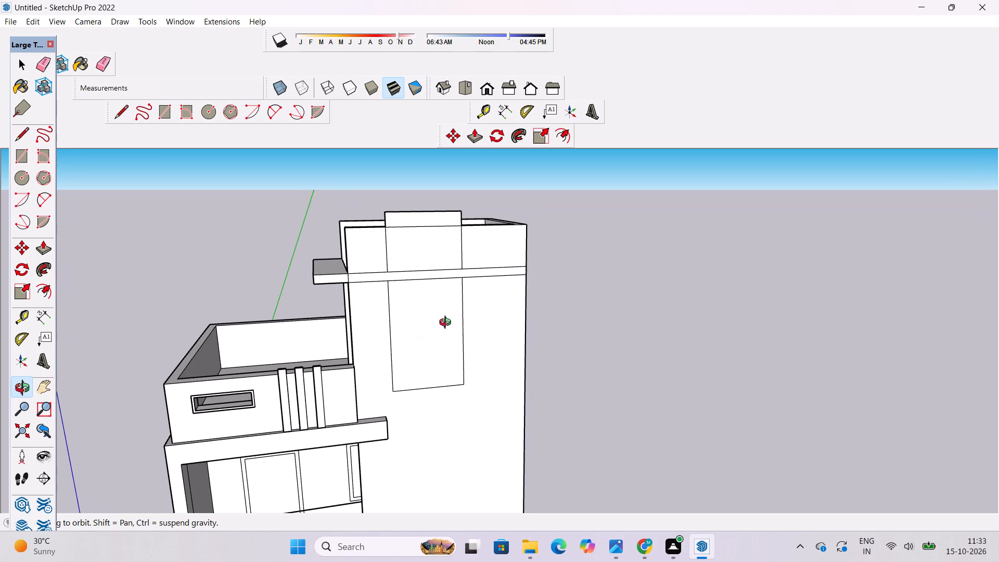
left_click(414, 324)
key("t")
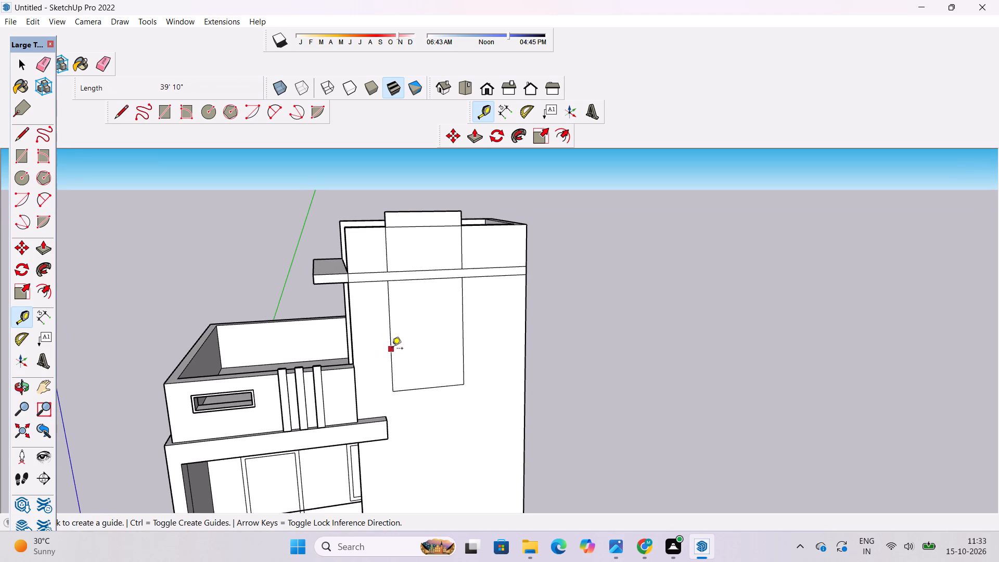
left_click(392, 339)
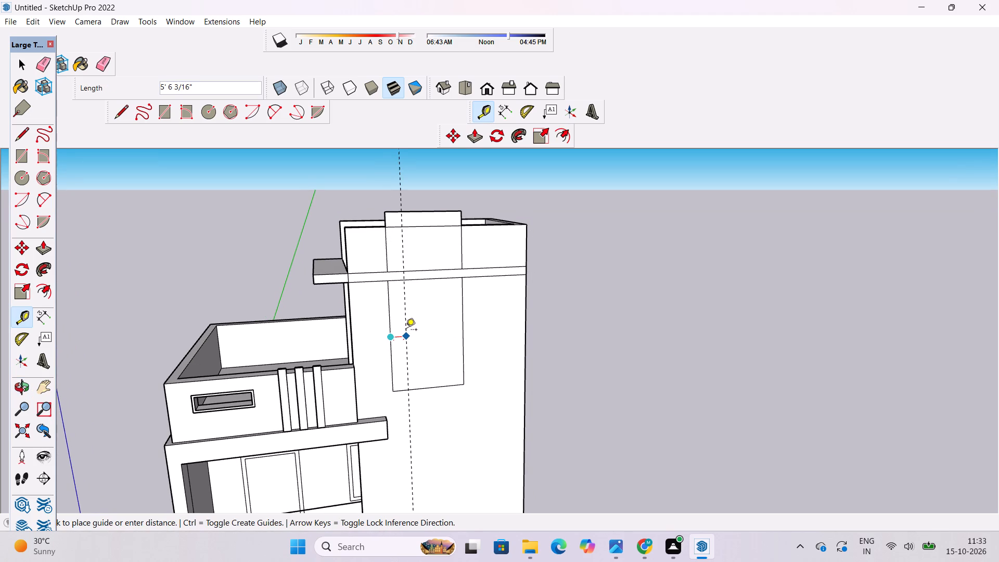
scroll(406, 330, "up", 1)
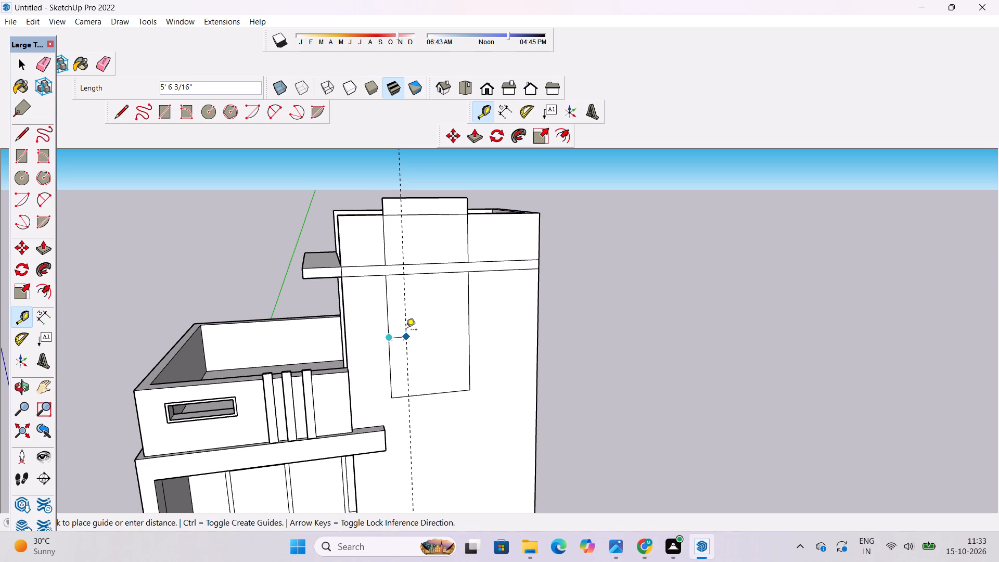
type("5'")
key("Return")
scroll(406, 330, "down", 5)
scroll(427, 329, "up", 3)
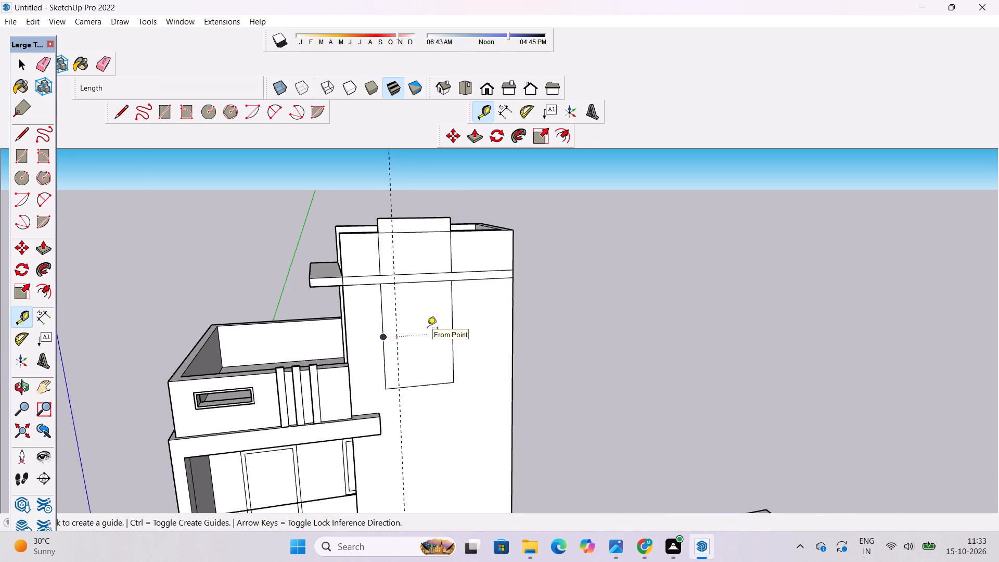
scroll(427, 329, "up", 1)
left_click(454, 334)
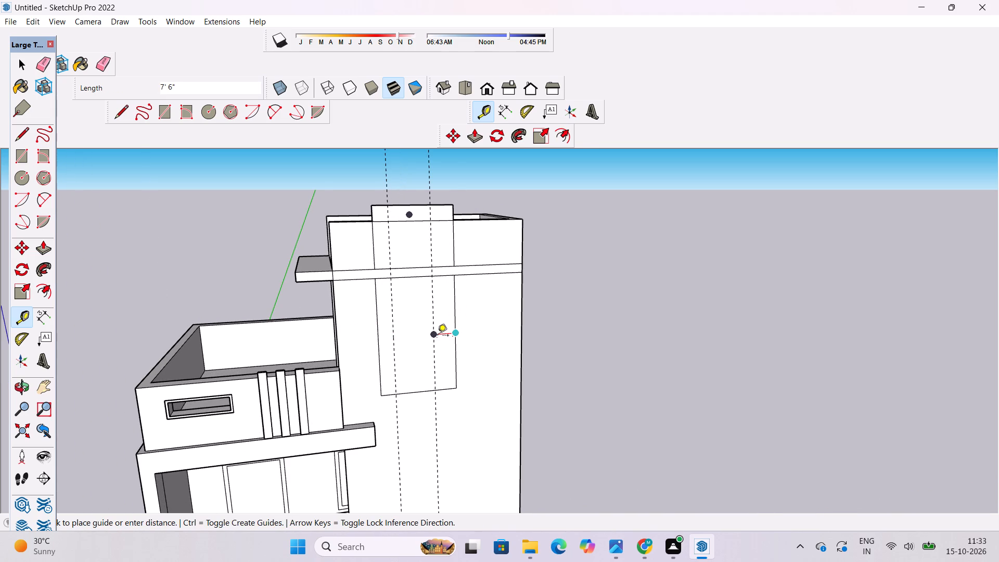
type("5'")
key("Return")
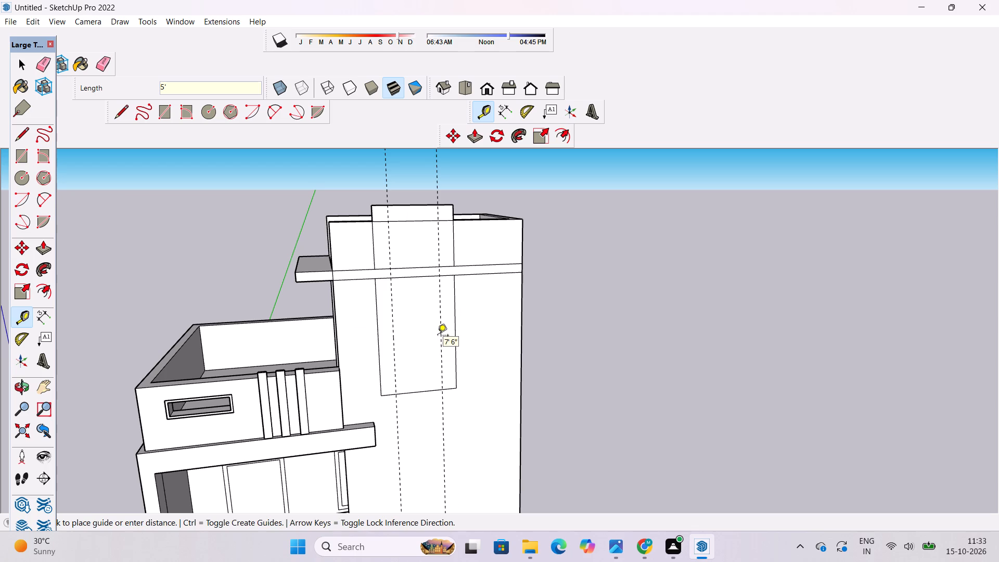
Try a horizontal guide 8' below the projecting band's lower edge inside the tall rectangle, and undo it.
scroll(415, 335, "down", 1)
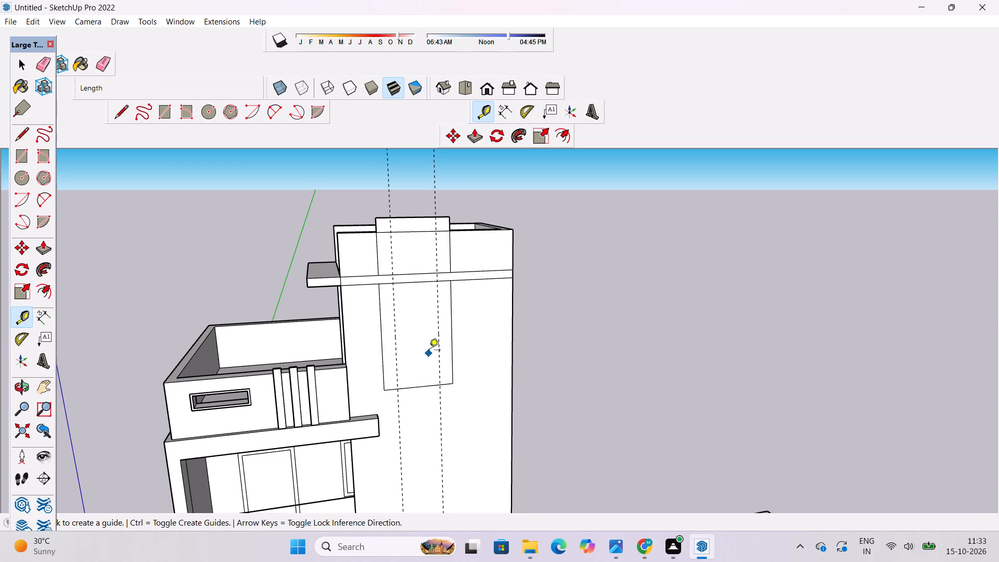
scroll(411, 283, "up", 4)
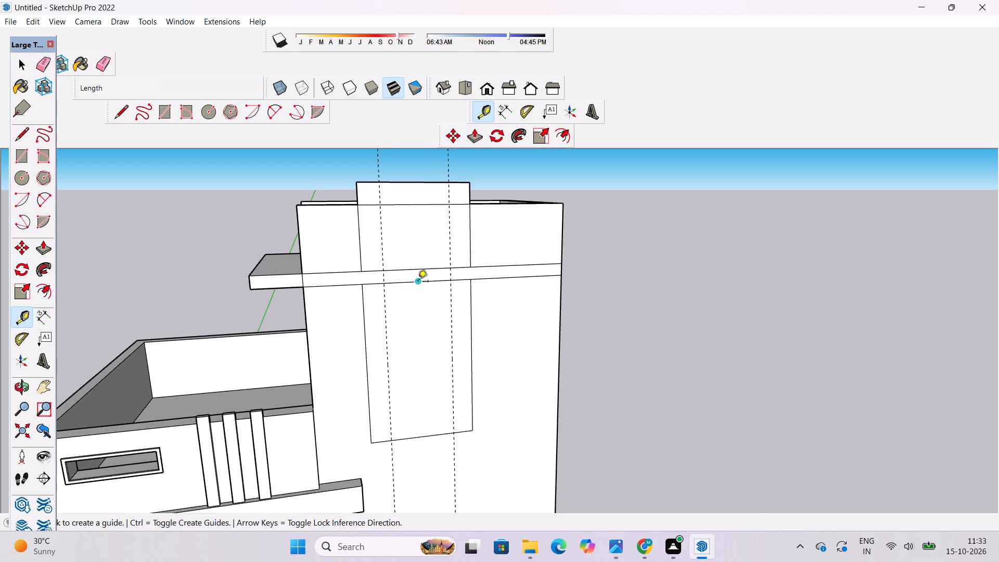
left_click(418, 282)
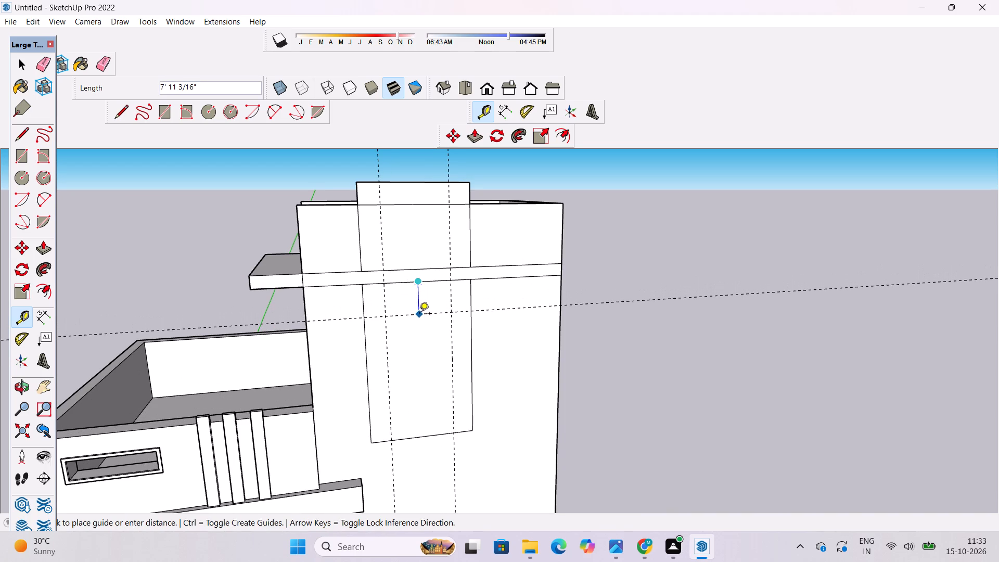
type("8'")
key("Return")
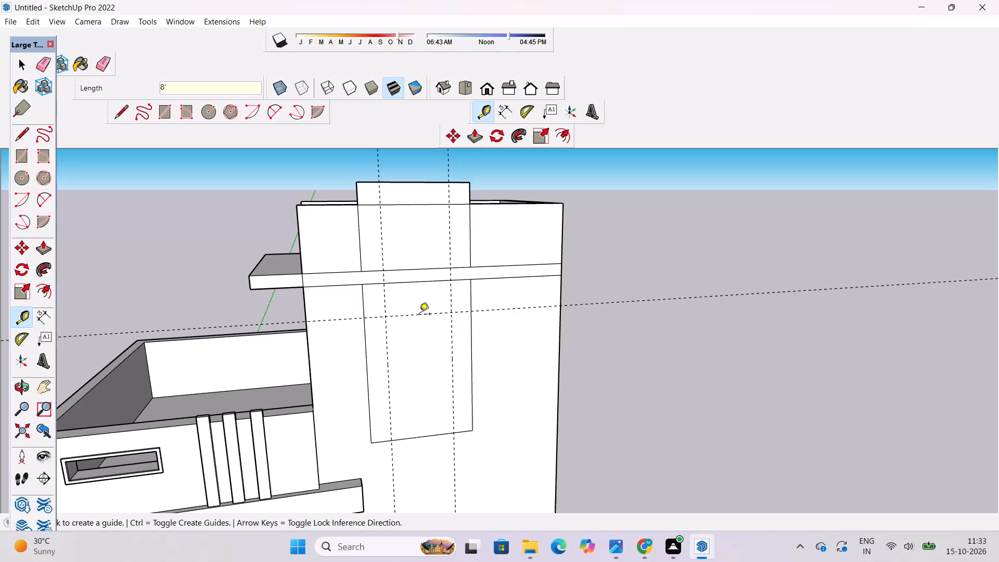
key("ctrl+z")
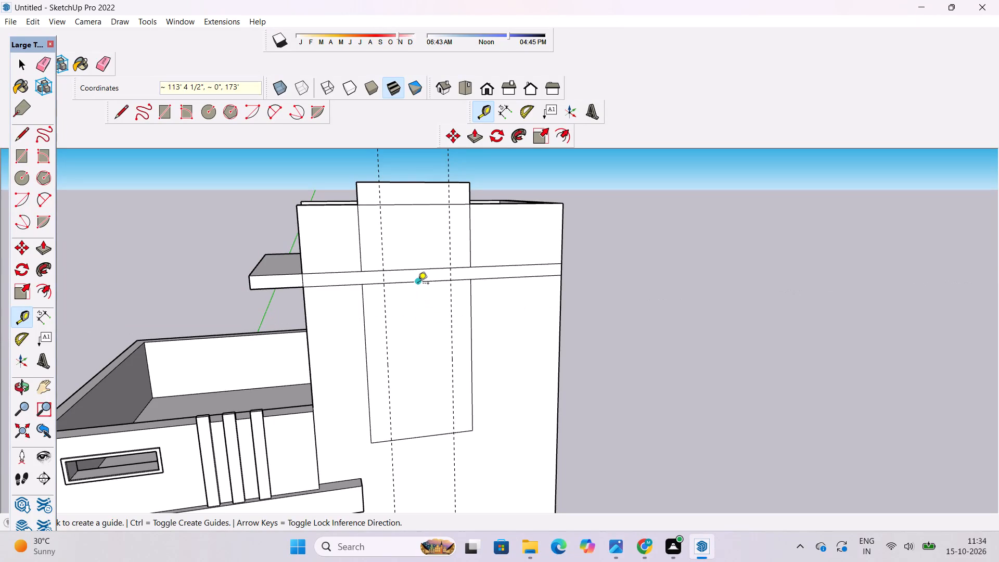
Place horizontal guides 10' below the projecting band's lower edge and 1.5' above the tall rectangle's bottom edge.
left_click(418, 284)
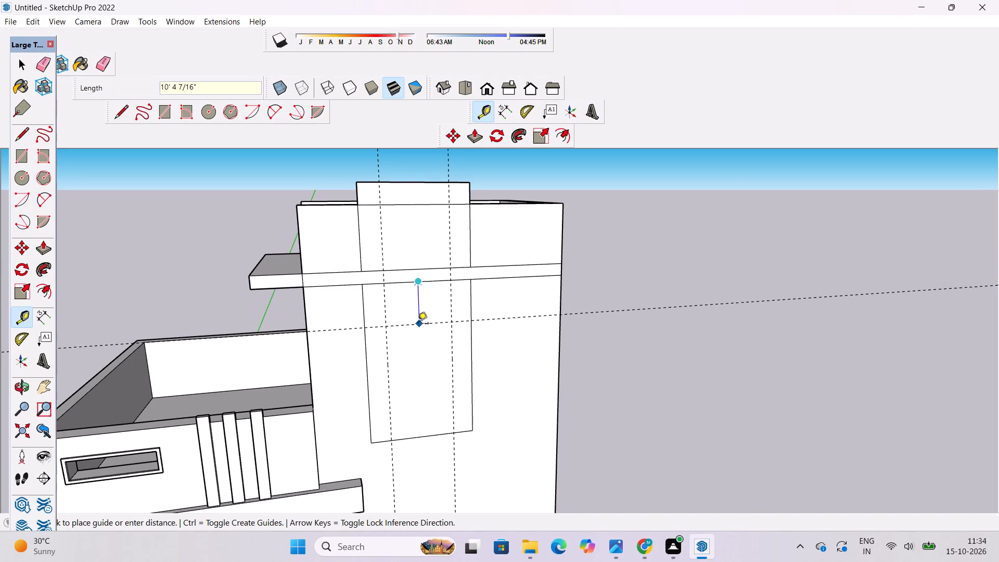
type("10'")
key("Return")
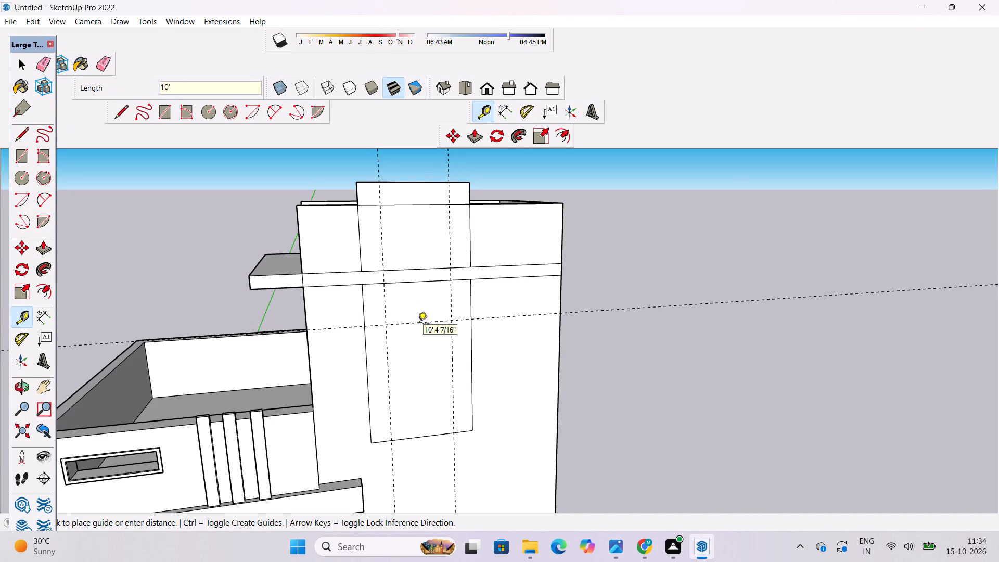
scroll(364, 323, "down", 5)
scroll(401, 430, "up", 2)
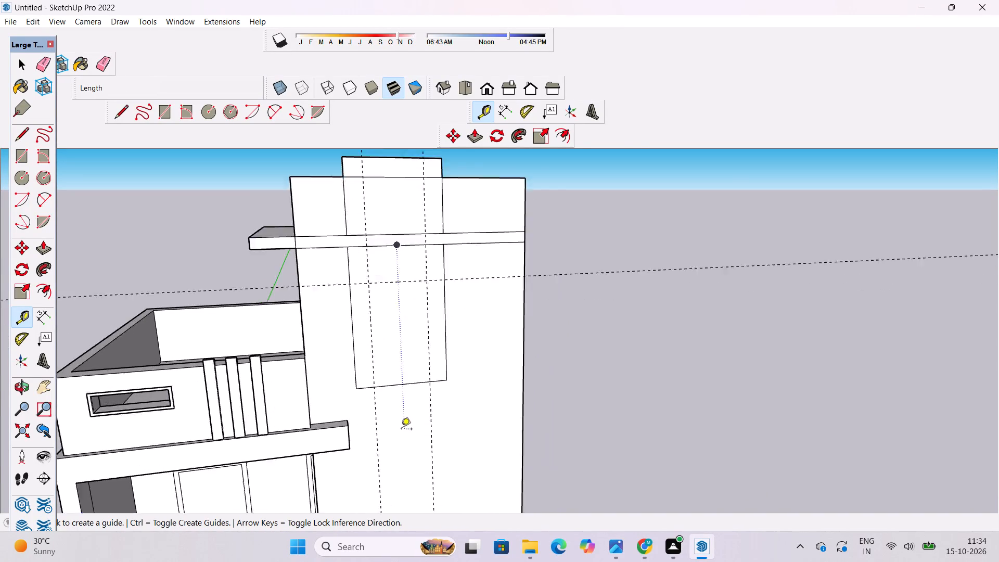
scroll(401, 430, "up", 11)
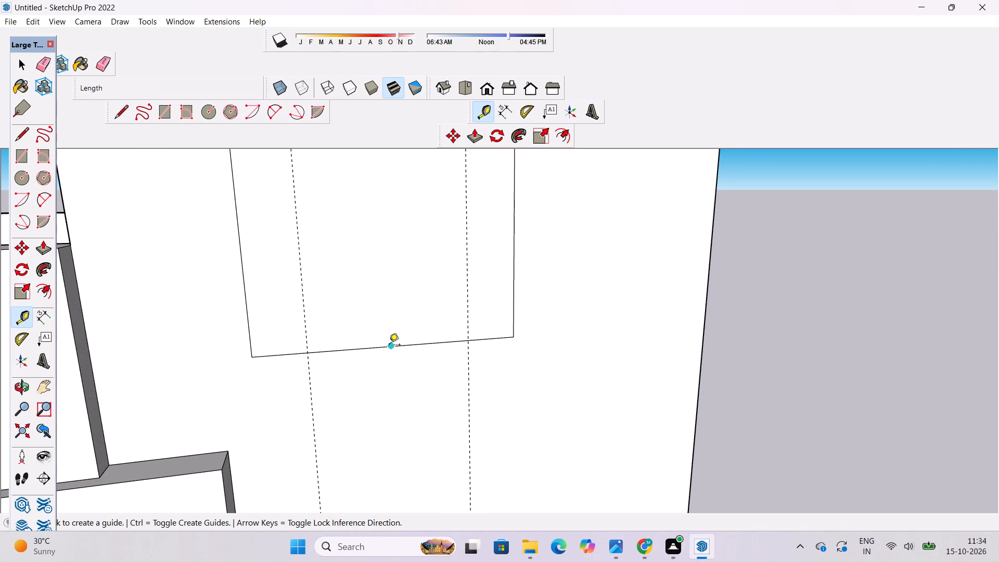
left_click(389, 346)
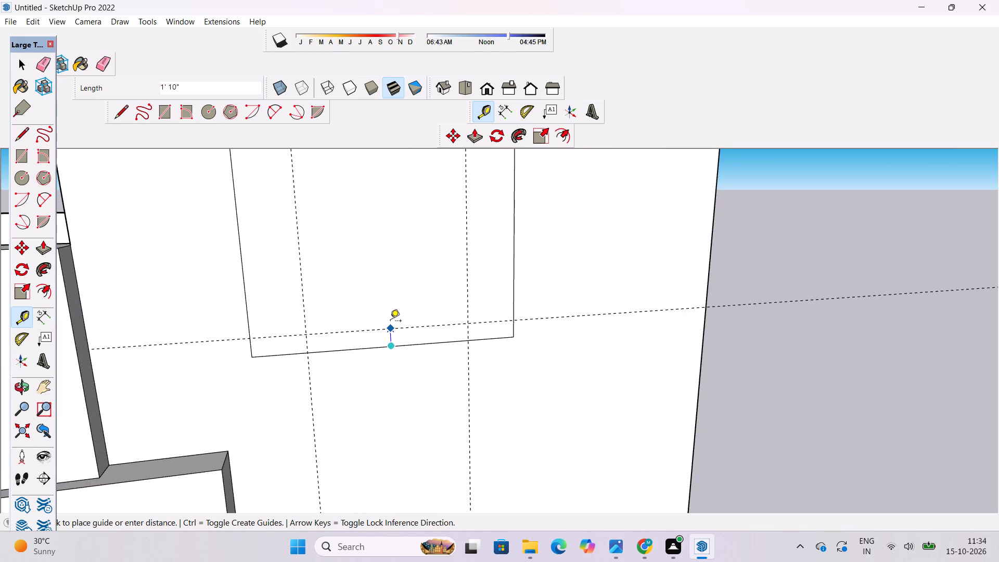
type("1.5'")
key("Return")
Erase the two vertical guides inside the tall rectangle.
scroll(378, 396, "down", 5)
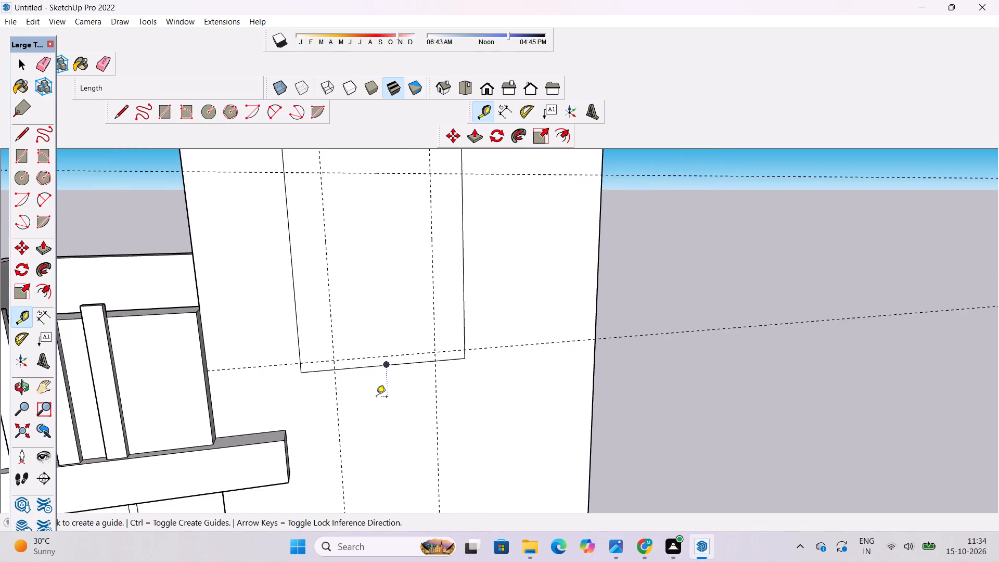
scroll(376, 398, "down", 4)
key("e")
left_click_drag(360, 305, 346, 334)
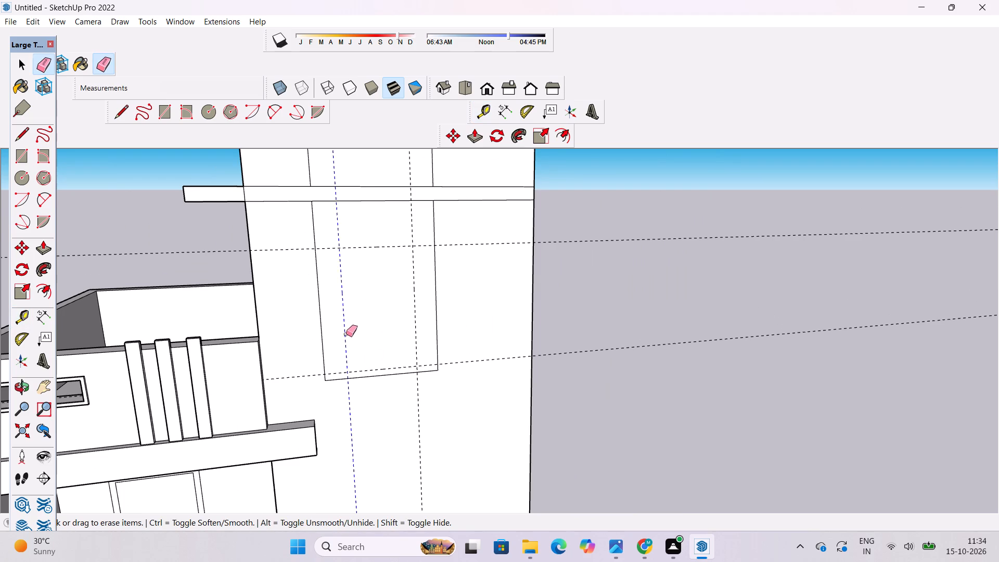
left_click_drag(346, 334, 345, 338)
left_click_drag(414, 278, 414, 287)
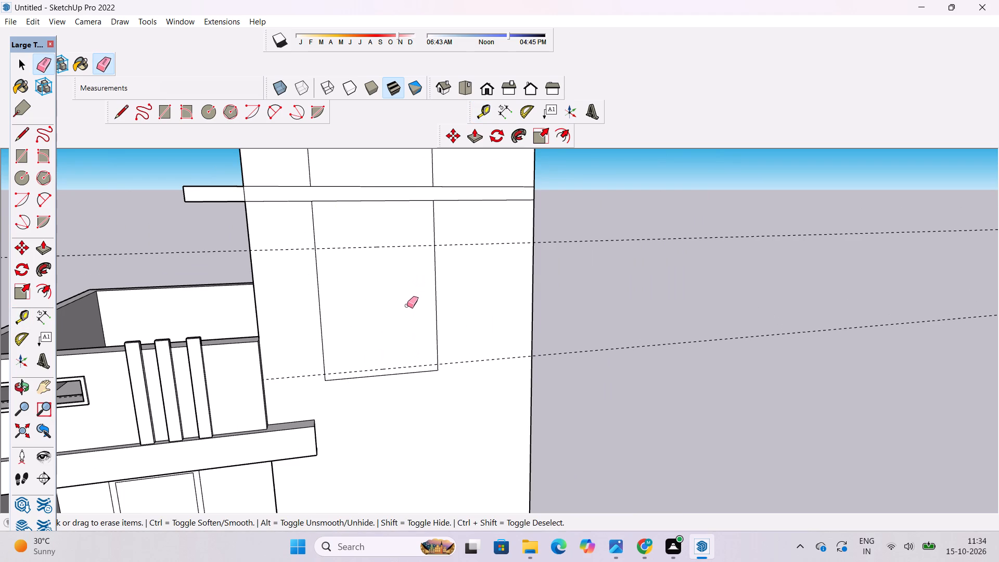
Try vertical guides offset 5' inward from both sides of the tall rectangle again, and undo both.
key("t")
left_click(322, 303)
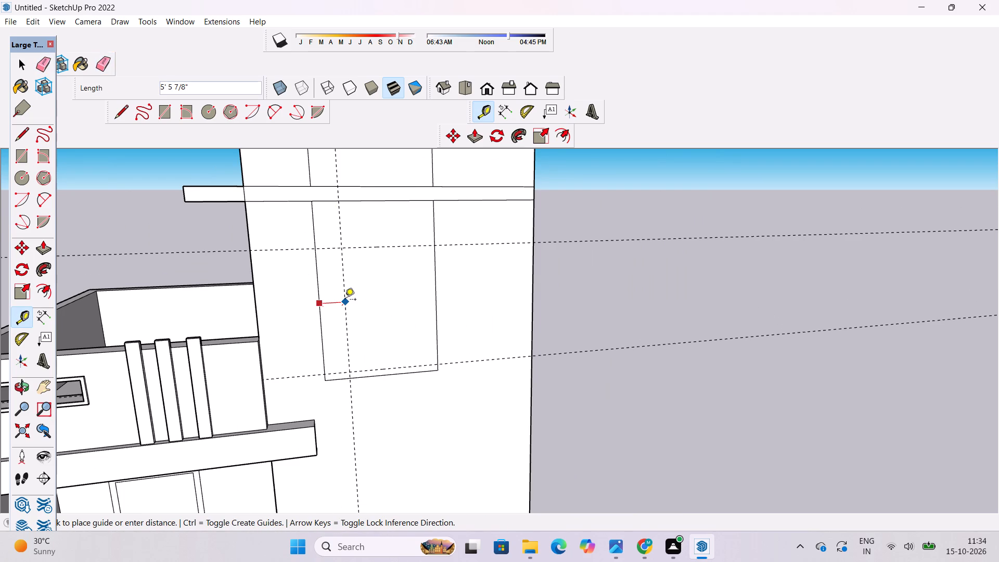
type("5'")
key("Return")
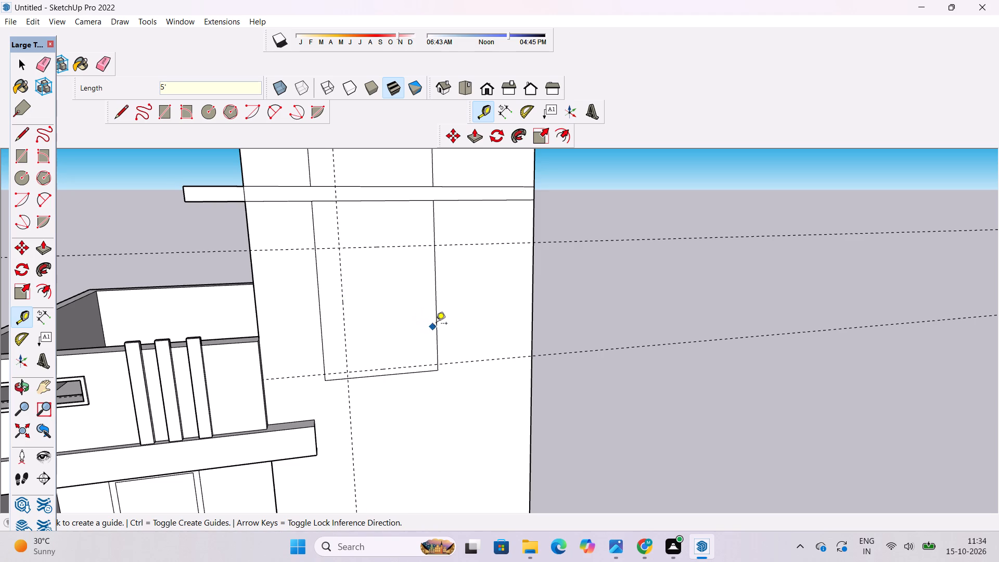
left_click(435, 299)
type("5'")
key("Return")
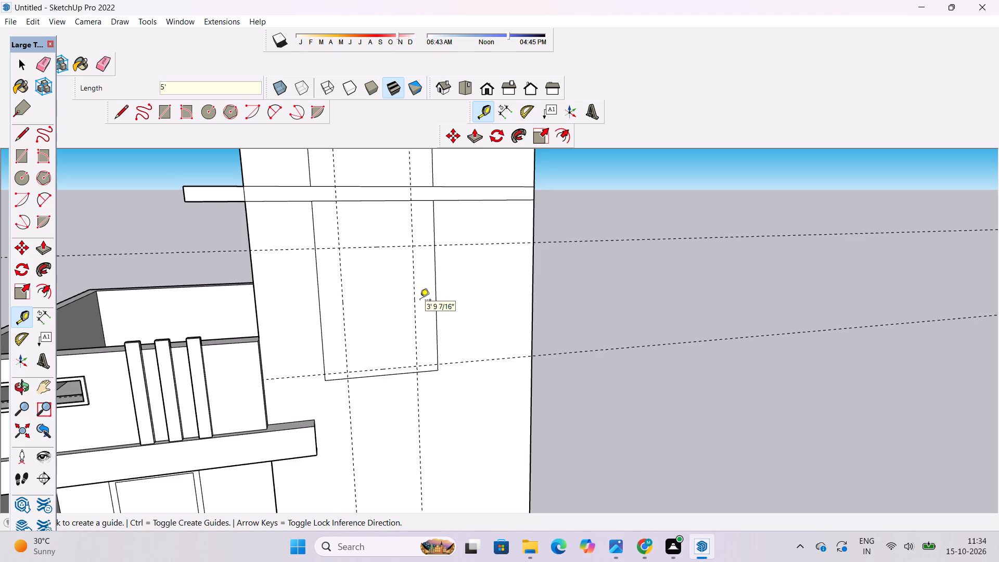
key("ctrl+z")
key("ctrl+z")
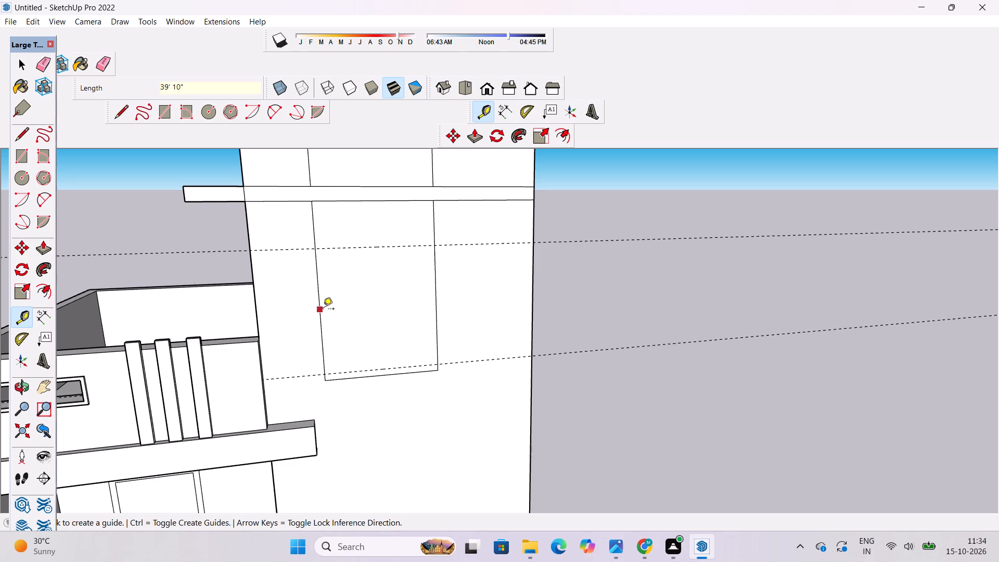
Place two vertical guides inside the tall rectangle, each offset 3' inward from one of its vertical sides.
left_click(319, 305)
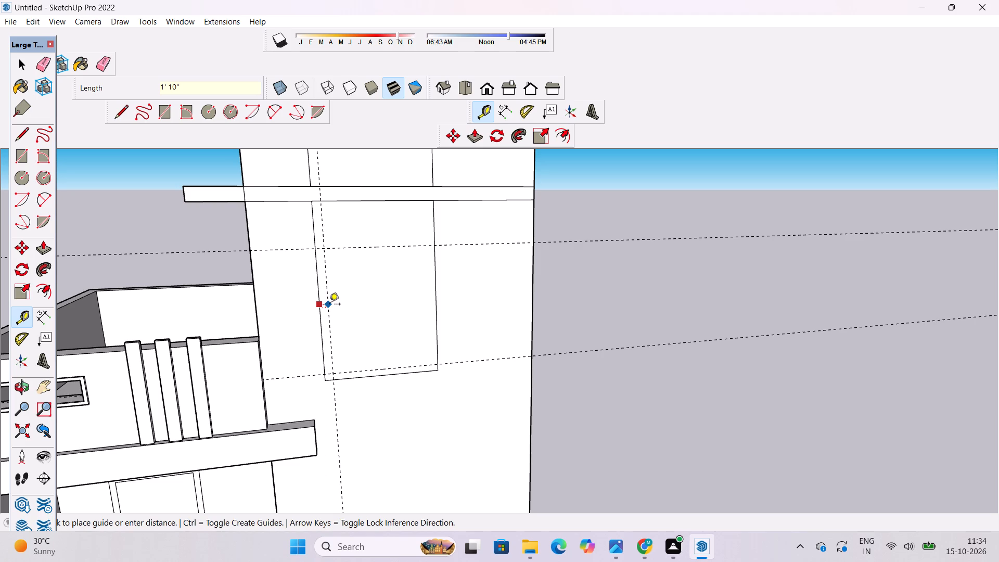
type("3'")
key("Return")
left_click(433, 292)
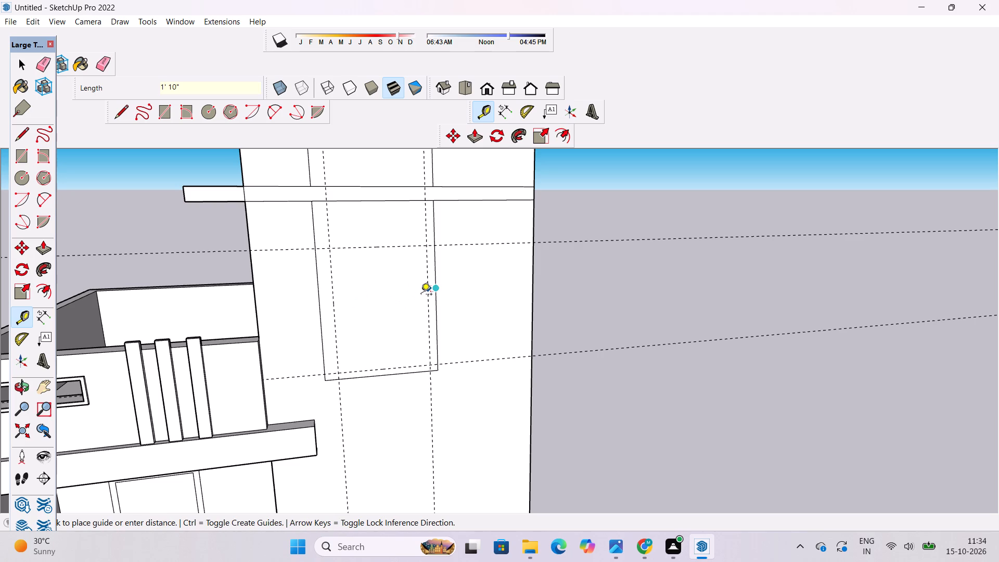
type("3'")
key("Return")
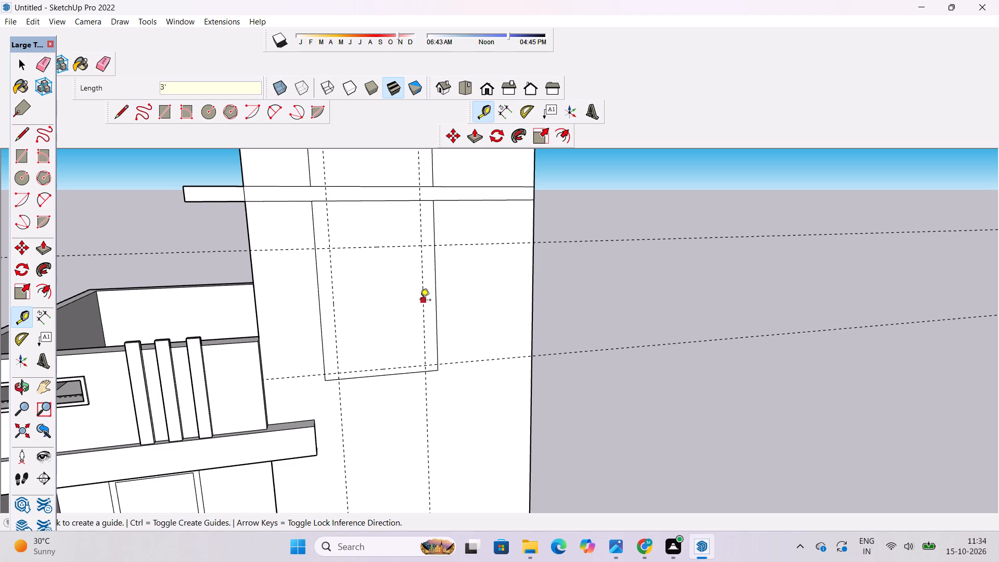
Draw a 28' 4" by 20' rectangle below the band, between the four guide intersections inside the tall rectangle.
scroll(298, 429, "down", 5)
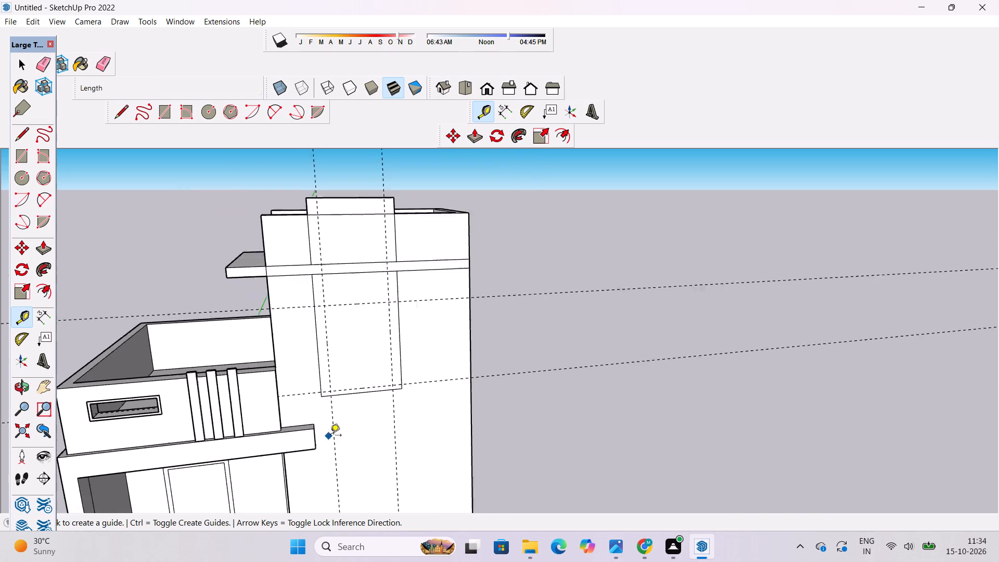
left_click(163, 111)
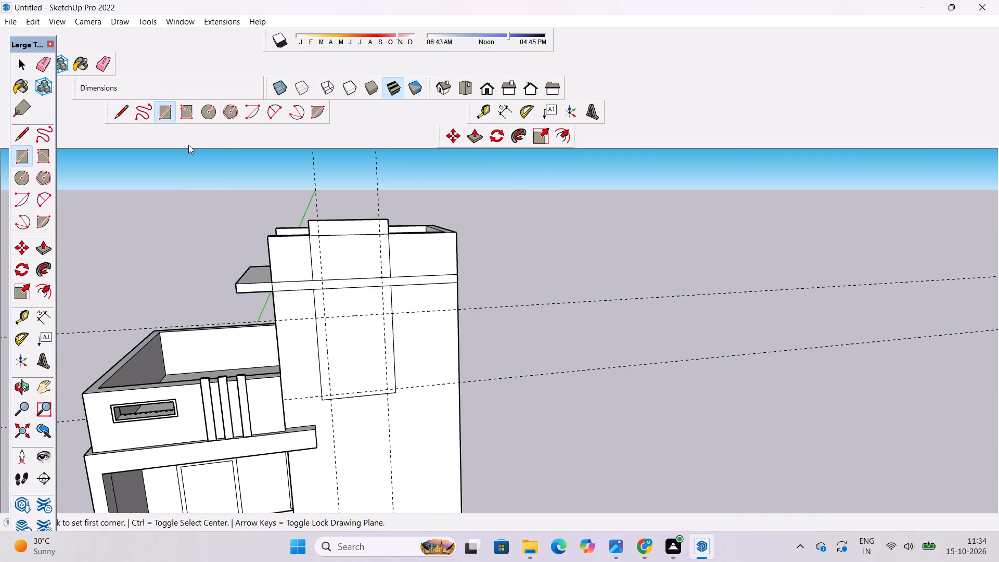
scroll(356, 398, "up", 4)
scroll(323, 291, "up", 4)
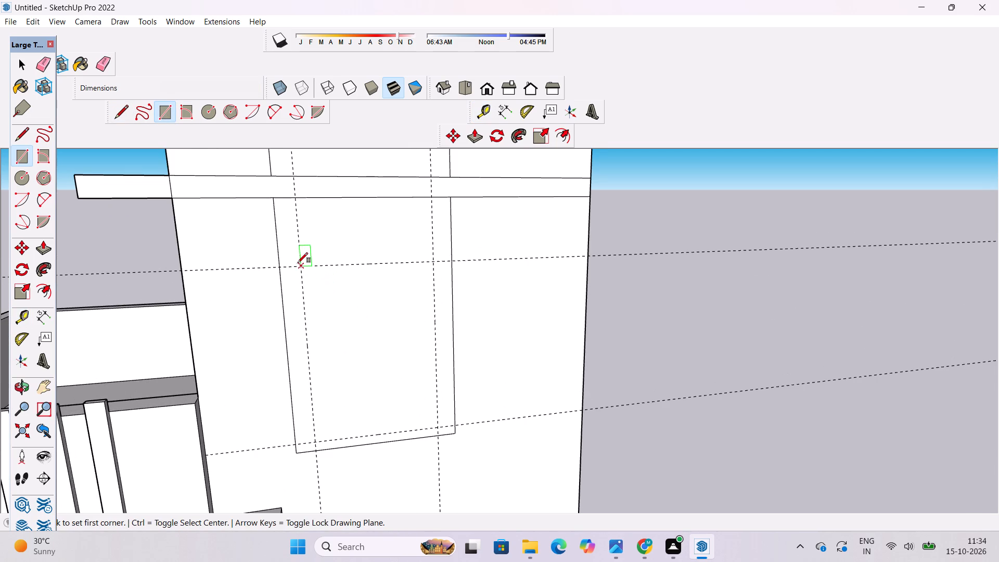
left_click(301, 265)
left_click(439, 425)
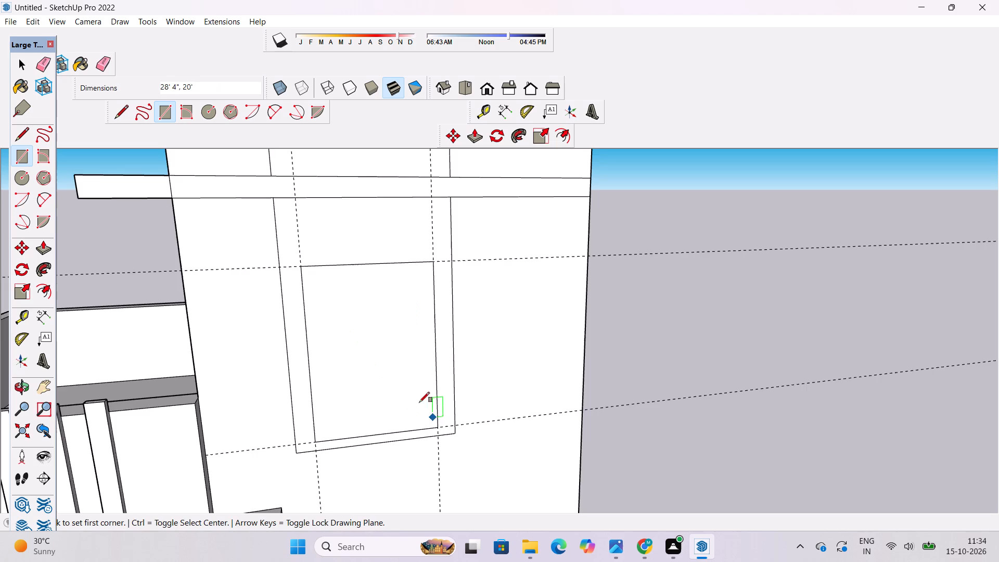
scroll(379, 380, "down", 6)
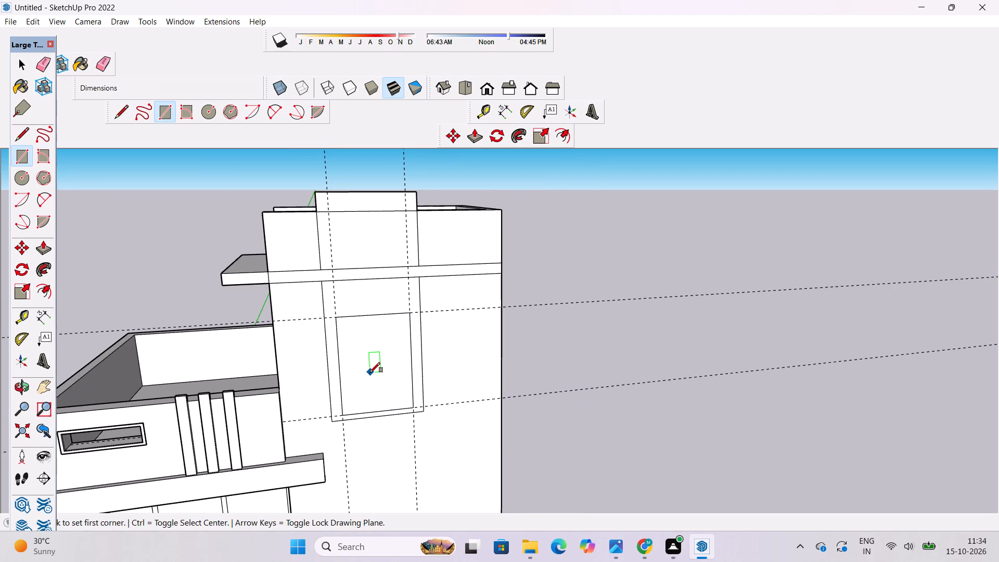
scroll(353, 449, "down", 7)
scroll(344, 314, "up", 7)
scroll(276, 218, "down", 7)
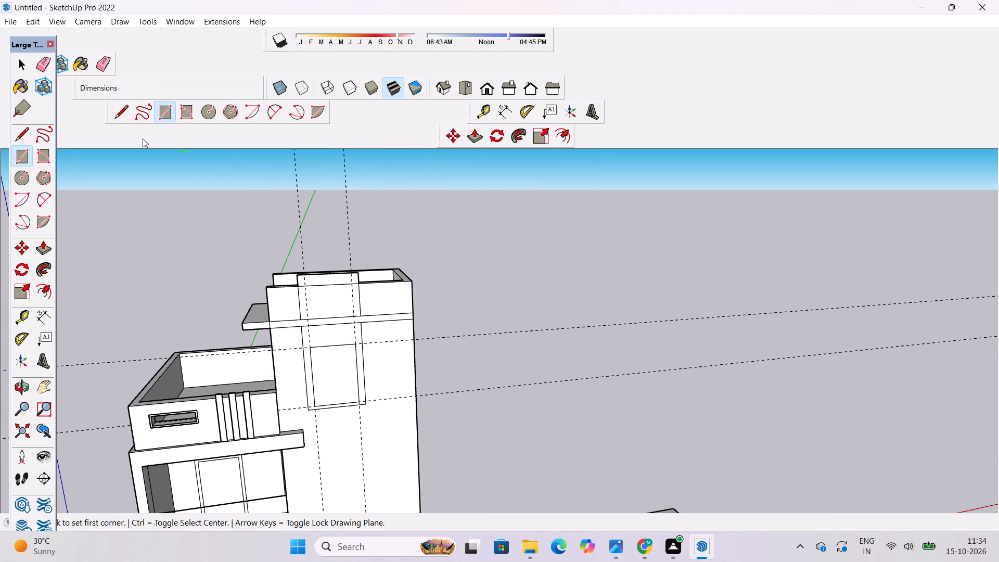
Erase the two vertical and two horizontal guides crossing the inset rectangle on the tall wall.
scroll(139, 134, "up", 3)
left_click(101, 66)
left_click_drag(360, 216, 288, 232)
left_click_drag(465, 311, 458, 396)
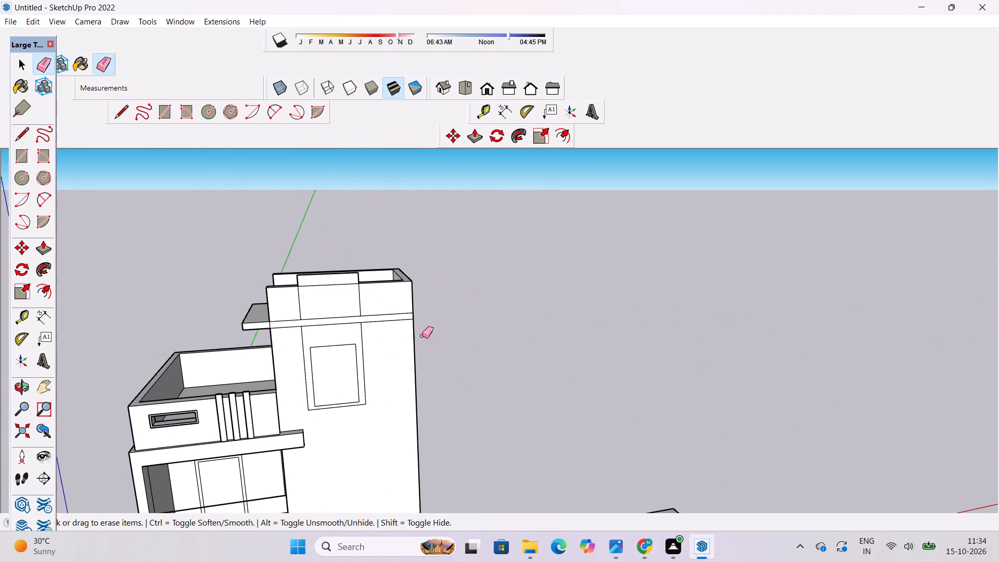
Push/Pull the band strip across the tall wall's front face 5' outward.
scroll(396, 277, "down", 6)
scroll(390, 341, "up", 6)
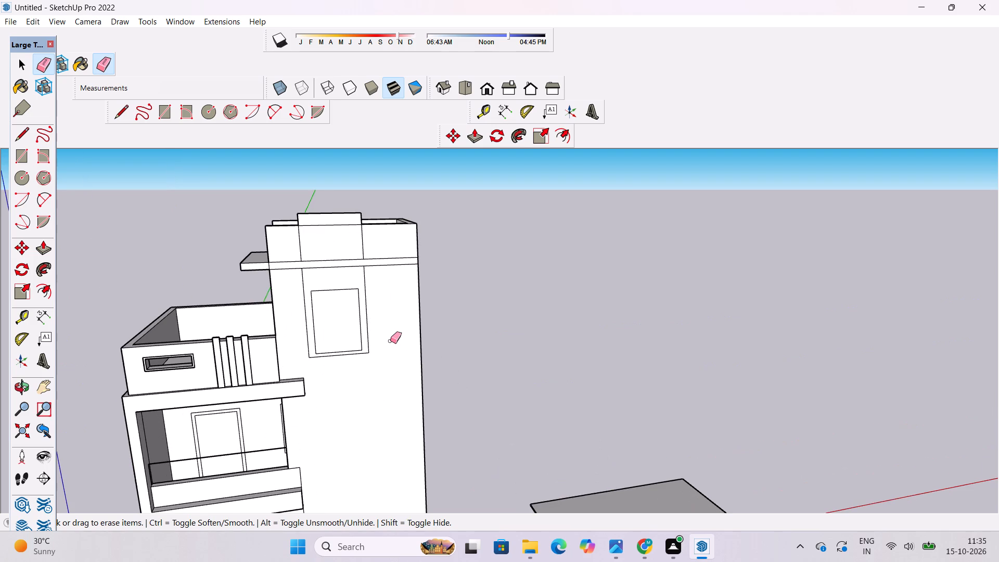
key("space")
type("o")
left_click_drag(306, 319, 432, 361)
scroll(347, 321, "up", 3)
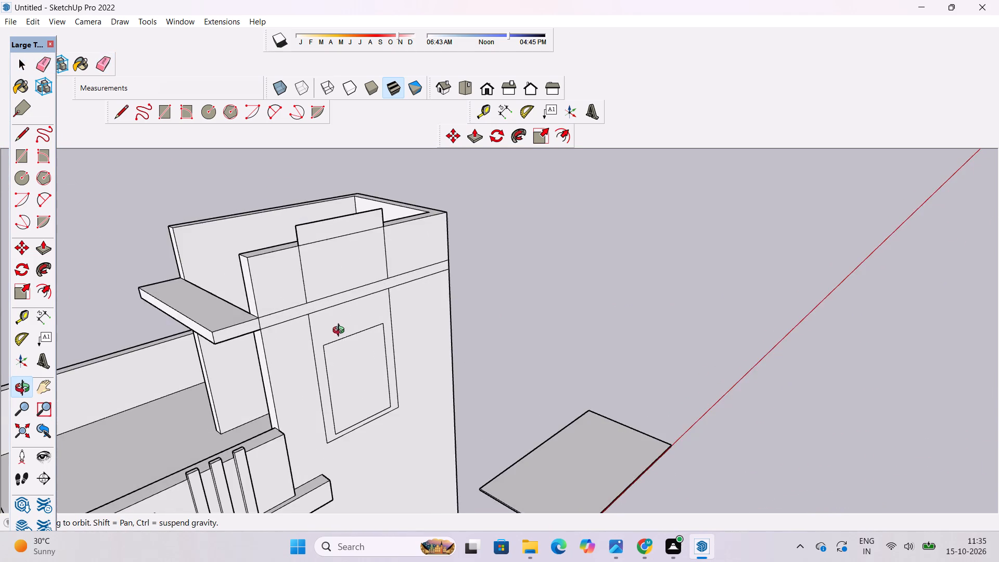
left_click_drag(340, 332, 326, 303, "shift")
left_click_drag(325, 301, 455, 329)
scroll(345, 371, "up", 3)
left_click_drag(341, 377, 354, 315, "shift")
scroll(354, 315, "down", 4)
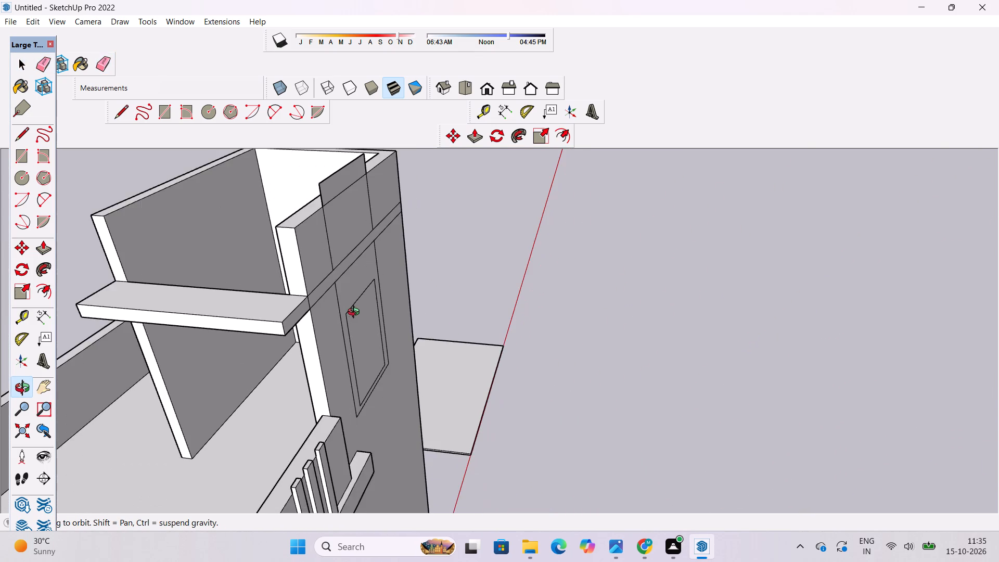
left_click_drag(355, 321, 360, 373, "shift")
left_click_drag(345, 373, 348, 336)
left_click_drag(348, 336, 377, 328, "shift")
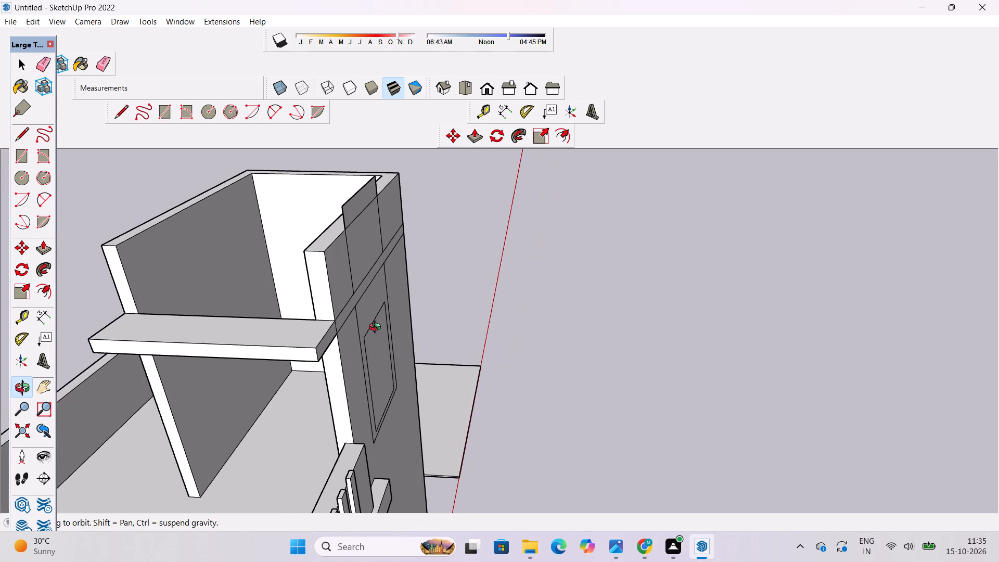
key("p")
scroll(311, 353, "up", 2)
left_click(328, 349)
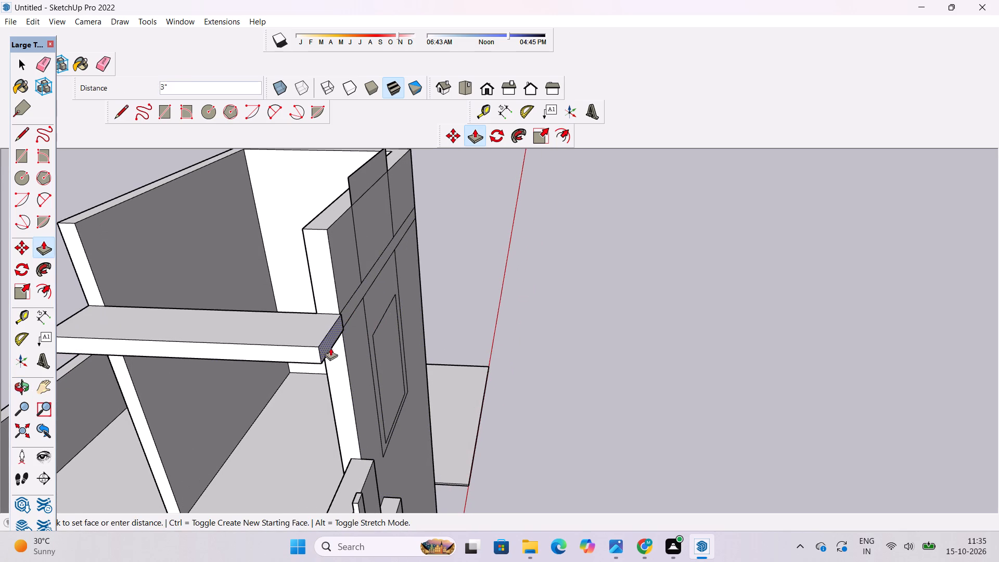
key("space")
key("p")
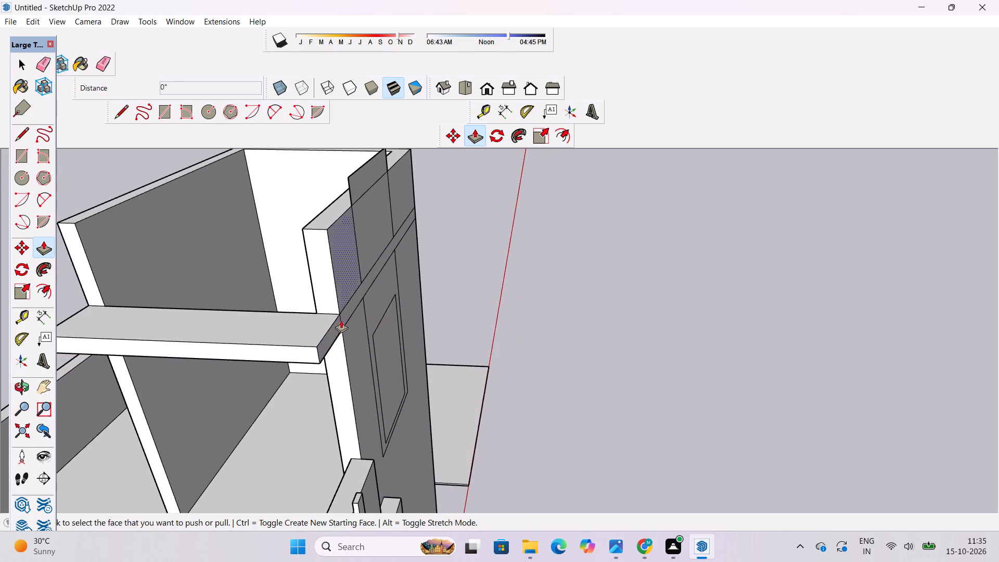
left_click(344, 316)
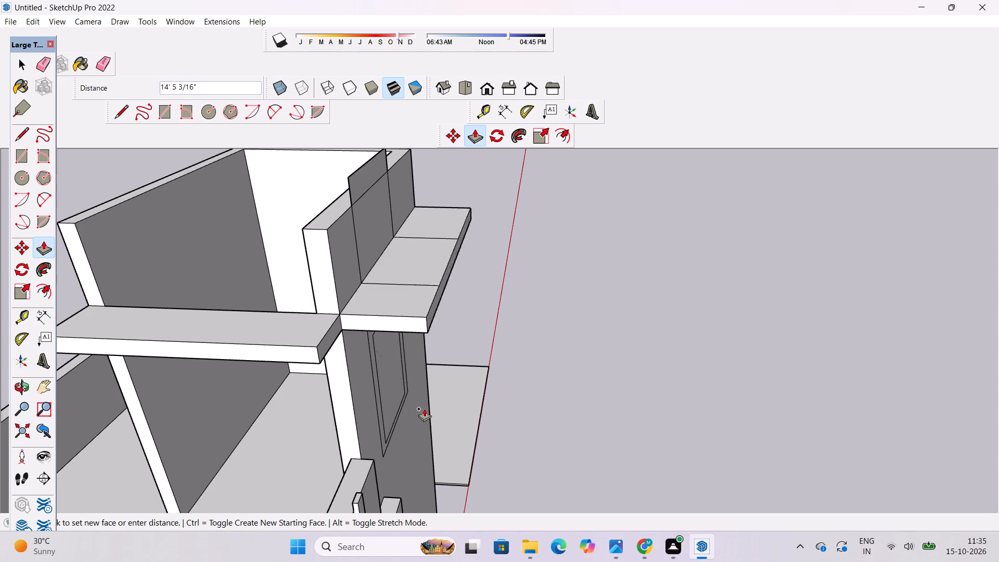
type("5'")
key("Return")
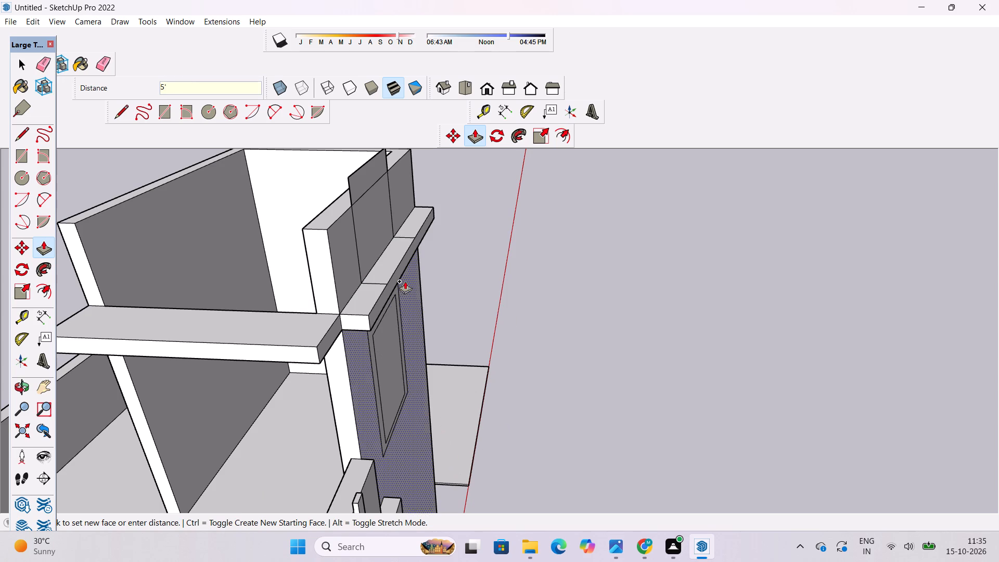
Extend the front band's end face about 11' until it lines up with the outer face of the side slab.
scroll(370, 328, "up", 1)
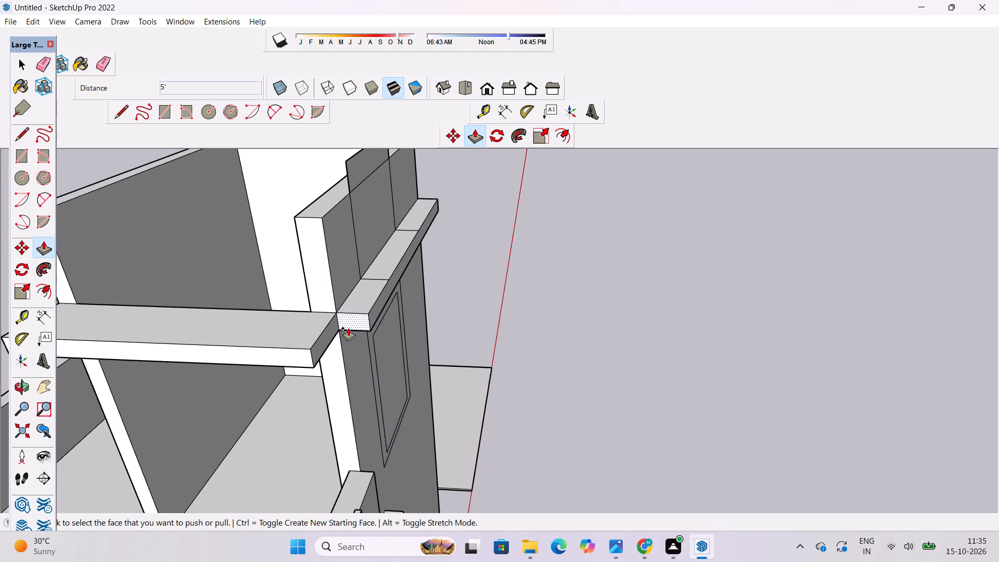
left_click(359, 321)
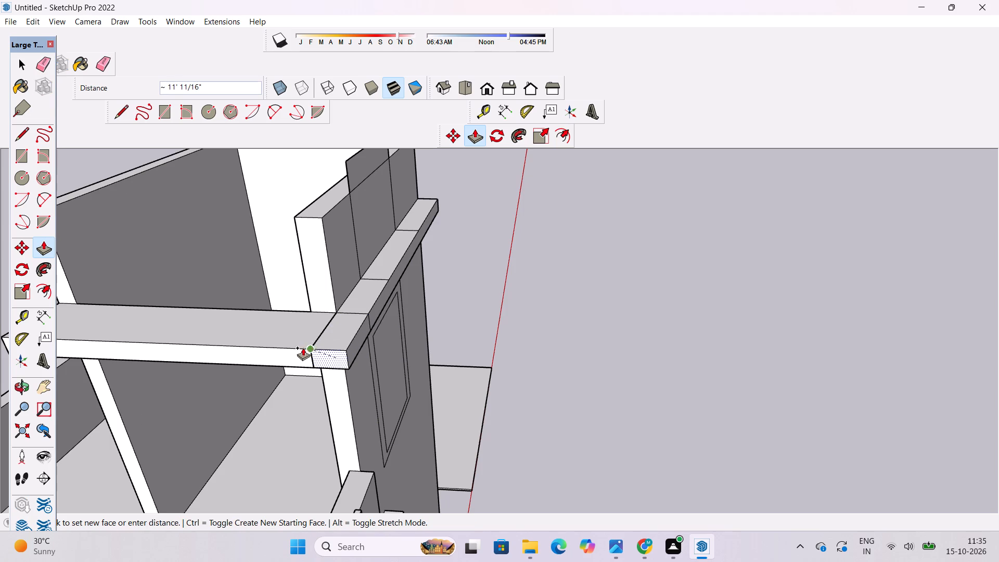
left_click(292, 350)
Erase the seam lines on the top and end faces of the joined band so it wraps the corner cleanly.
key("o")
scroll(294, 316, "down", 5)
left_click_drag(336, 398, 338, 322)
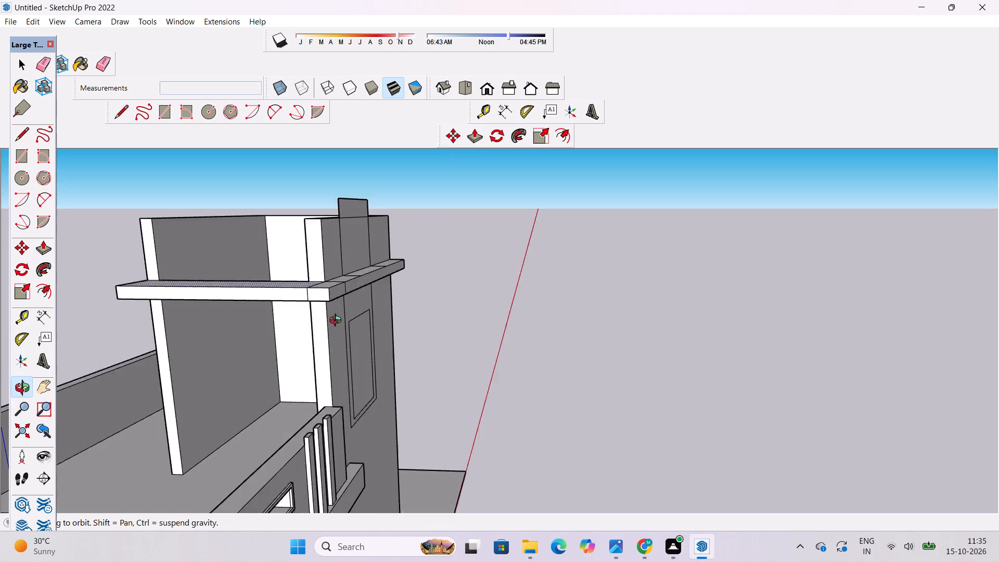
left_click_drag(338, 322, 344, 238)
scroll(345, 237, "up", 3)
left_click_drag(345, 247, 345, 280, "shift")
left_click_drag(345, 282, 313, 361, "shift")
scroll(339, 301, "up", 4)
left_click_drag(340, 310, 355, 393)
scroll(354, 363, "up", 4)
left_click_drag(334, 345, 354, 359, "shift")
key("e")
scroll(347, 359, "up", 2)
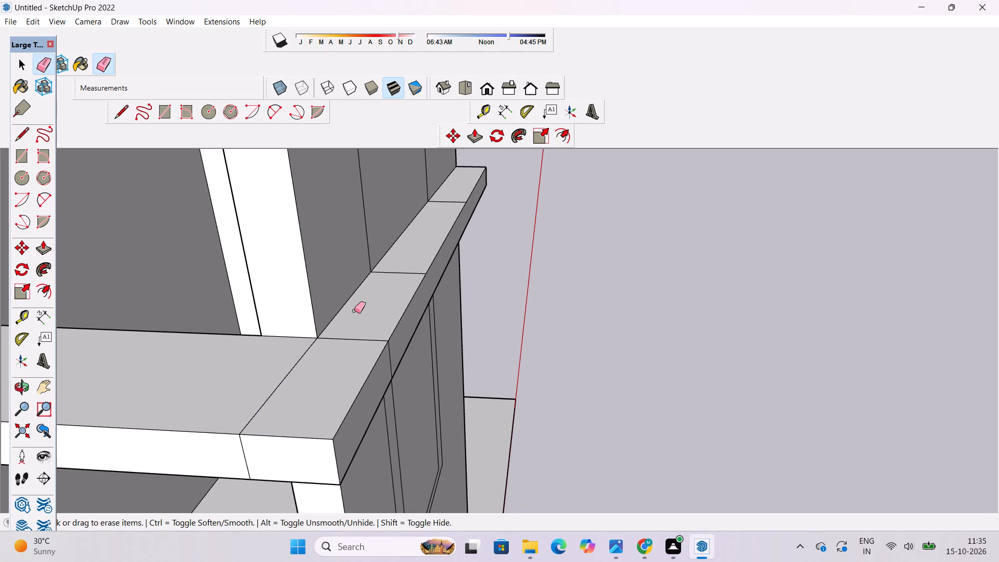
left_click_drag(359, 301, 294, 366)
left_click_drag(451, 190, 425, 244)
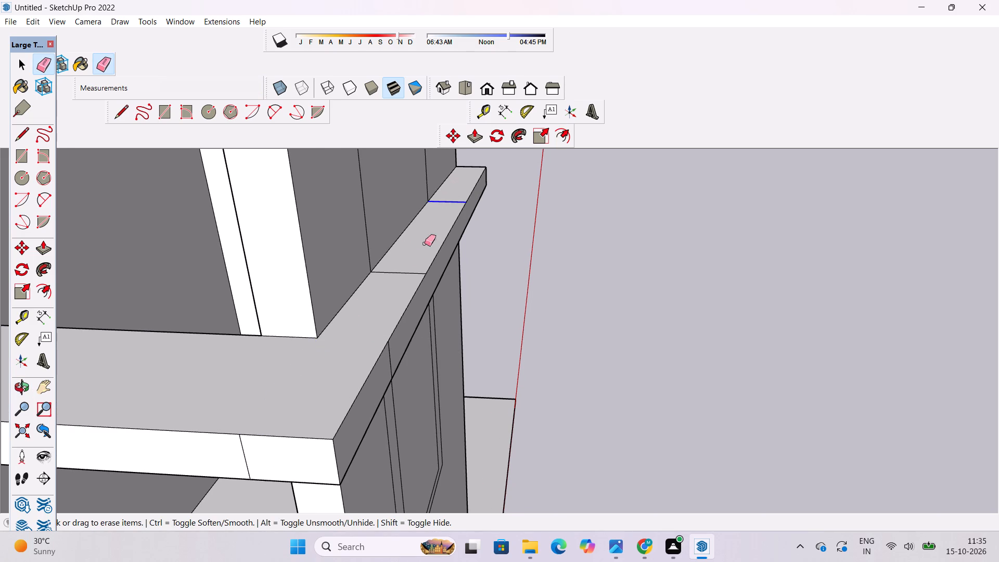
left_click_drag(425, 244, 387, 297)
scroll(364, 320, "down", 5)
scroll(373, 343, "up", 6)
left_click_drag(388, 332, 383, 340)
scroll(279, 405, "down", 6)
scroll(257, 427, "up", 5)
left_click_drag(257, 427, 223, 427)
left_click_drag(233, 428, 237, 434)
left_click_drag(240, 433, 231, 425)
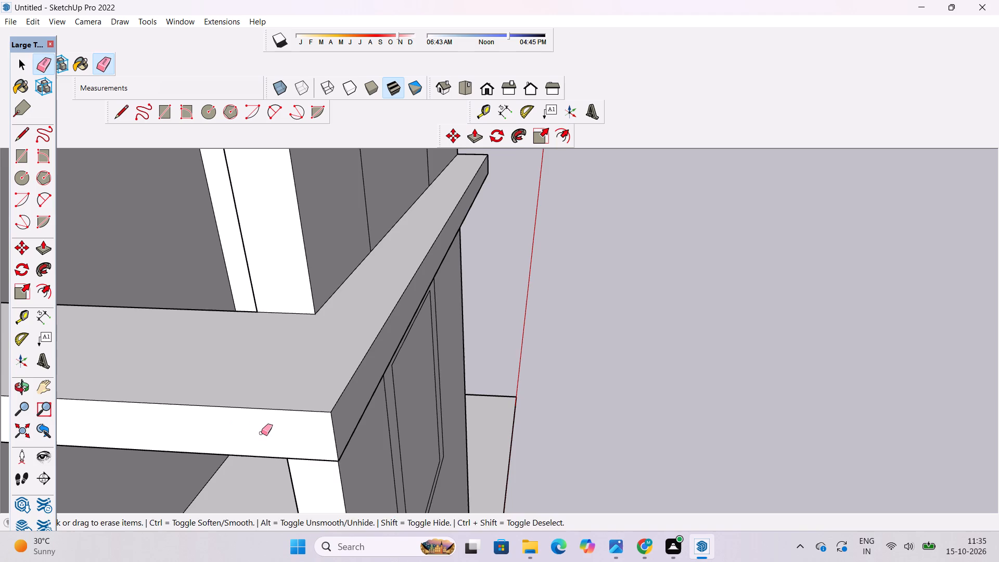
Erase the seam lines dividing the underside of the joined band.
key("o")
scroll(301, 427, "down", 5)
left_click_drag(305, 460, 305, 316)
left_click_drag(306, 316, 306, 413, "shift")
left_click_drag(305, 413, 304, 335)
left_click_drag(306, 330, 305, 368, "shift")
left_click_drag(304, 367, 304, 354)
key("e")
left_click_drag(310, 318, 298, 324)
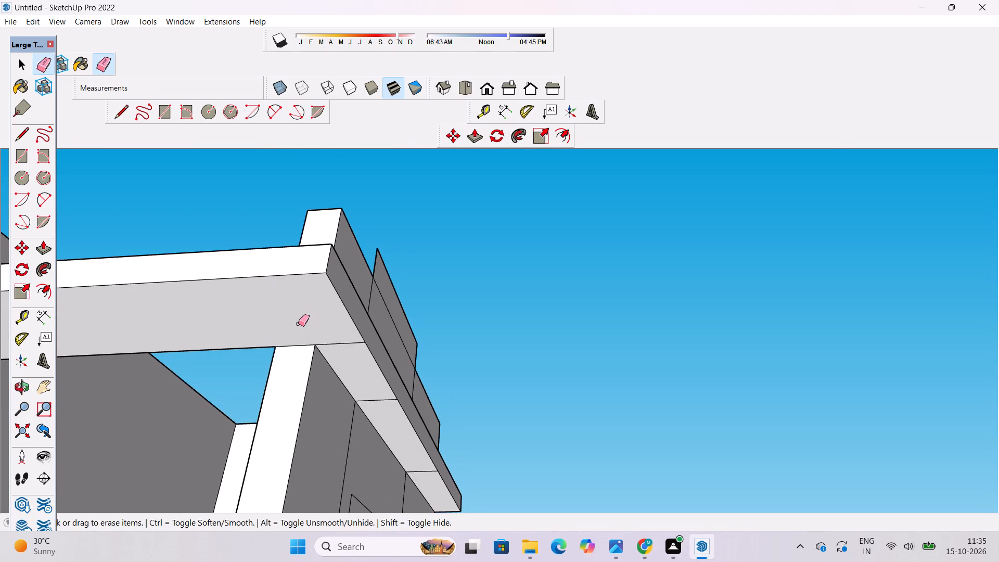
left_click_drag(334, 337, 344, 350)
scroll(325, 310, "down", 5)
scroll(362, 405, "up", 3)
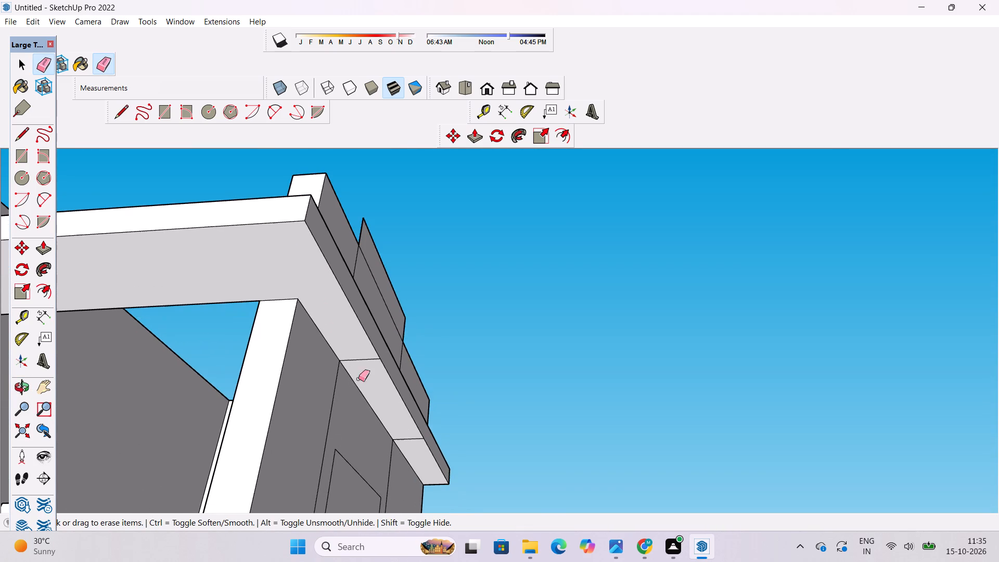
left_click_drag(351, 337, 366, 366)
scroll(324, 303, "down", 6)
scroll(380, 406, "up", 2)
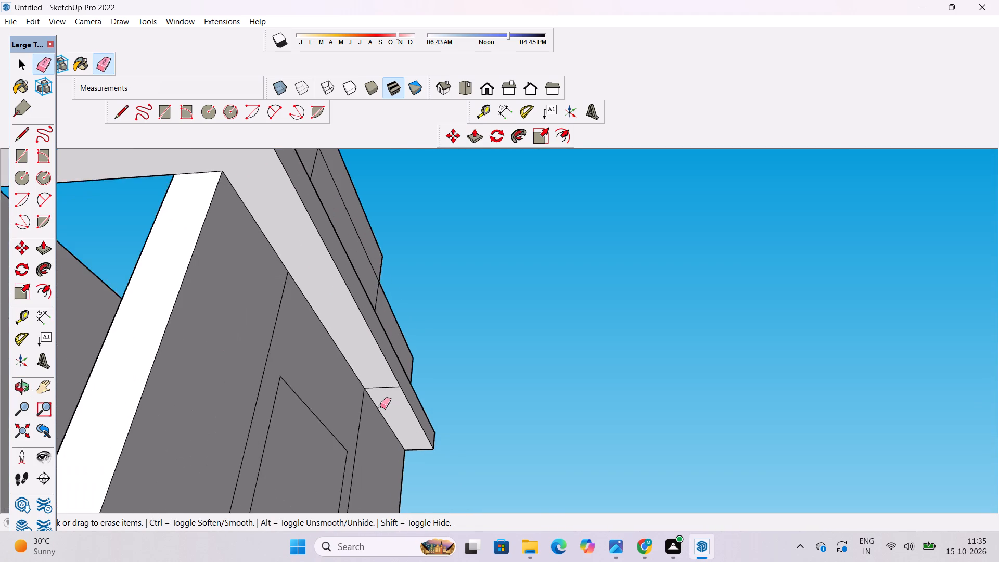
scroll(380, 406, "up", 5)
left_click_drag(381, 369, 390, 388)
Push/Pull the panel border surrounding the inset rectangle below the band 2' outward.
key("o")
scroll(390, 383, "down", 4)
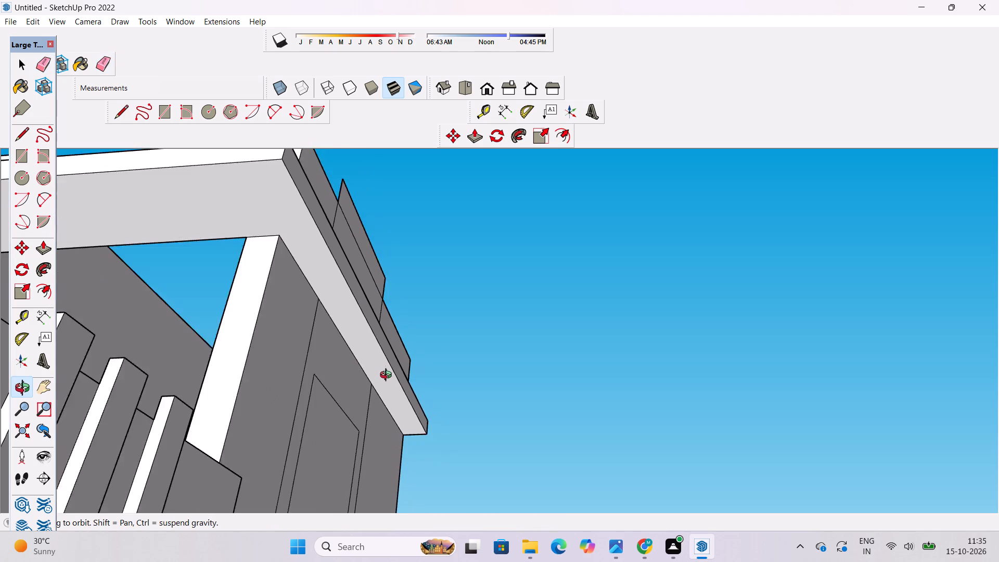
scroll(388, 376, "down", 6)
left_click_drag(387, 369, 353, 442)
left_click_drag(368, 416, 255, 464)
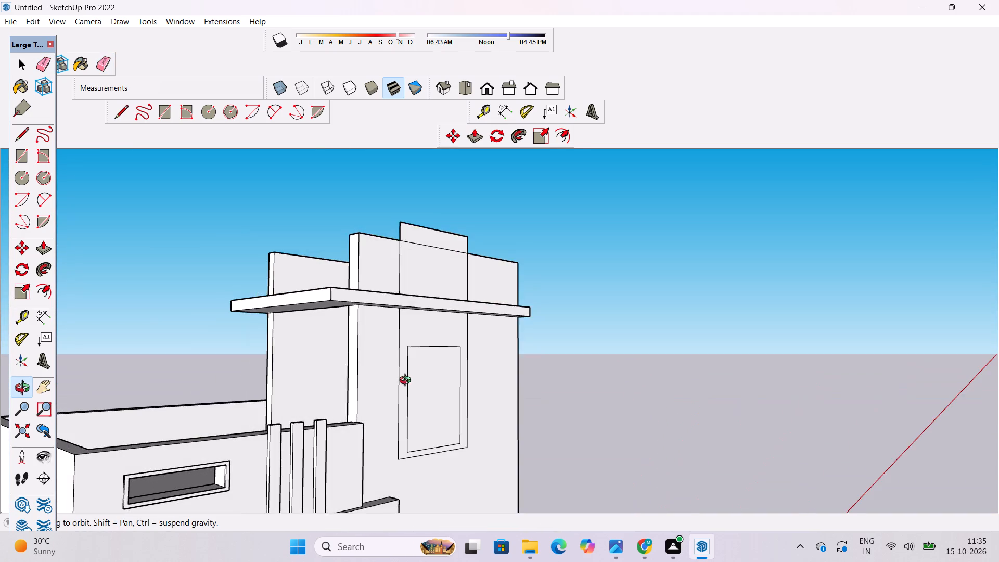
left_click_drag(416, 374, 372, 388, "shift")
left_click_drag(373, 396, 437, 464)
scroll(405, 375, "up", 1)
left_click_drag(394, 364, 374, 373, "shift")
left_click_drag(378, 380, 442, 406)
scroll(416, 343, "up", 3)
left_click_drag(411, 347, 404, 369, "shift")
scroll(402, 371, "down", 5)
left_click_drag(388, 369, 388, 333, "shift")
left_click_drag(377, 342, 412, 327)
scroll(394, 382, "up", 3)
left_click_drag(393, 383, 389, 353, "shift")
left_click(366, 361)
scroll(340, 304, "up", 3)
left_click_drag(362, 298, 327, 355, "shift")
left_click_drag(327, 355, 288, 369)
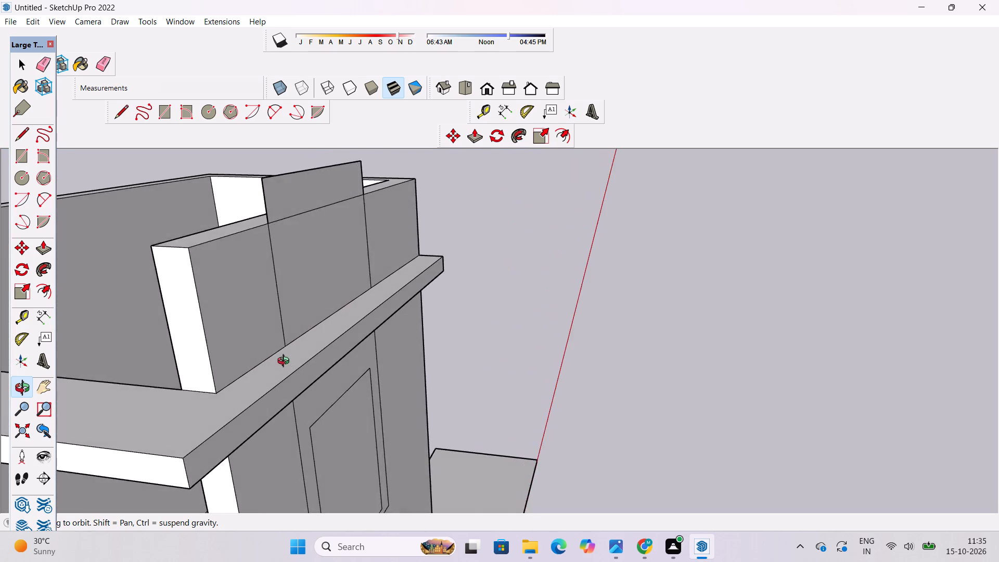
scroll(289, 355, "down", 5)
left_click_drag(289, 355, 322, 286, "shift")
scroll(323, 289, "down", 3, "shift")
left_click_drag(327, 331, 319, 348, "shift")
scroll(318, 351, "up", 2, "shift")
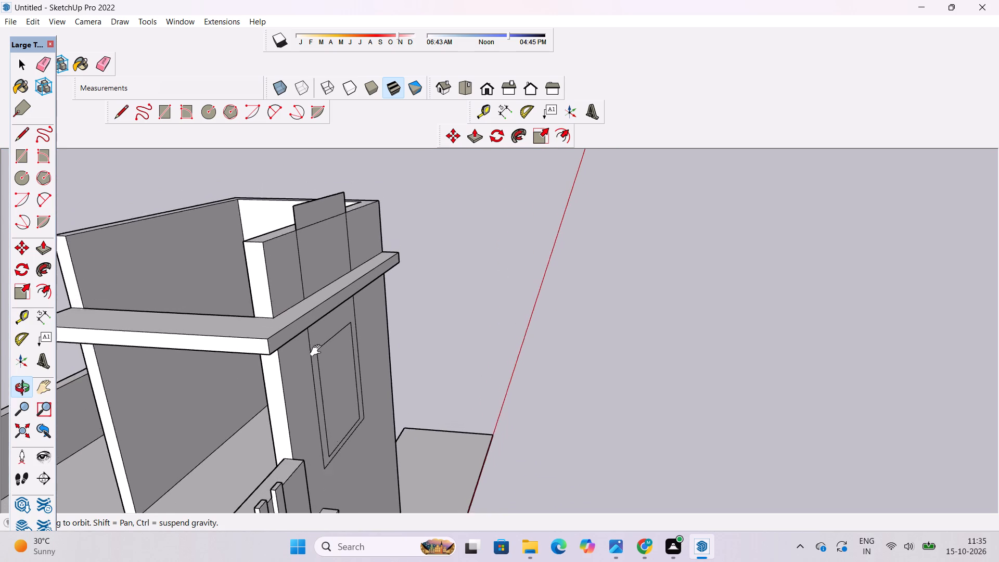
scroll(318, 351, "up", 2, "shift")
left_click_drag(318, 351, 311, 333, "shift")
key("p")
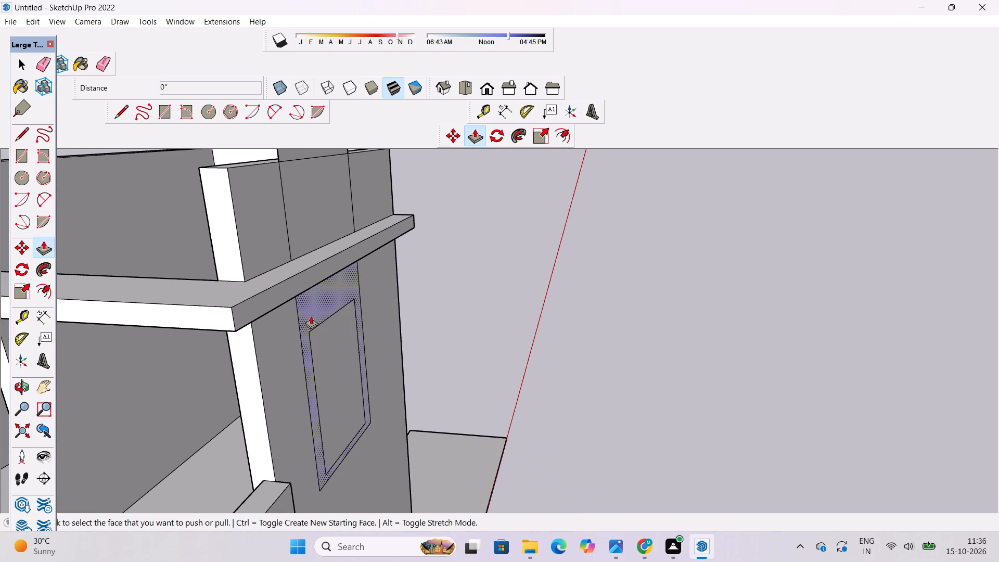
left_click(310, 315)
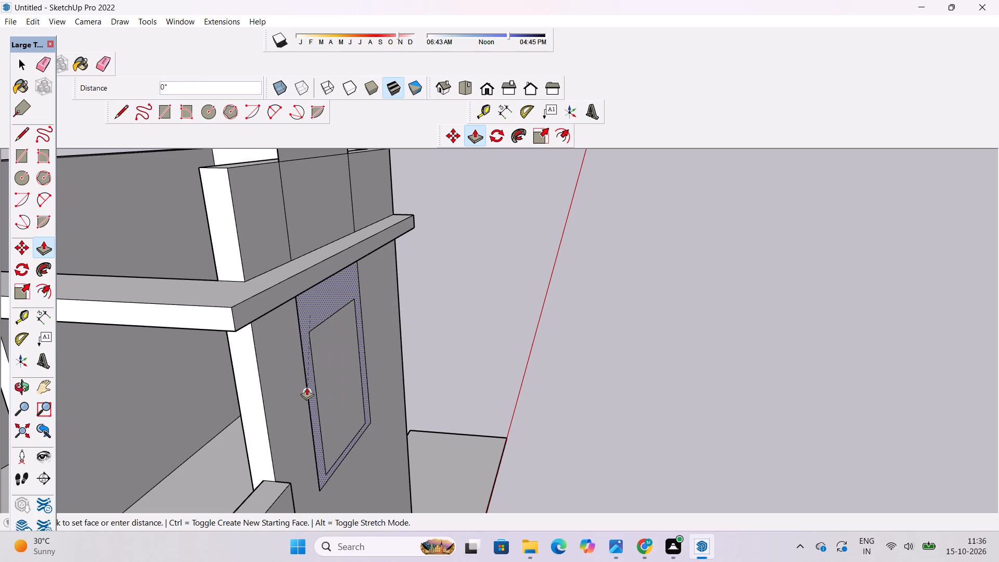
key("space")
key("p")
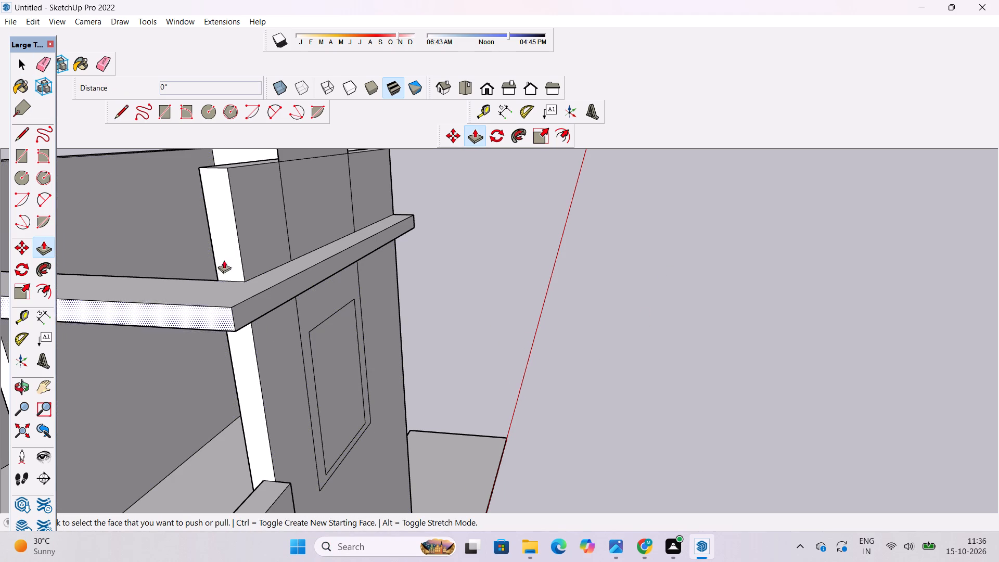
left_click(314, 313)
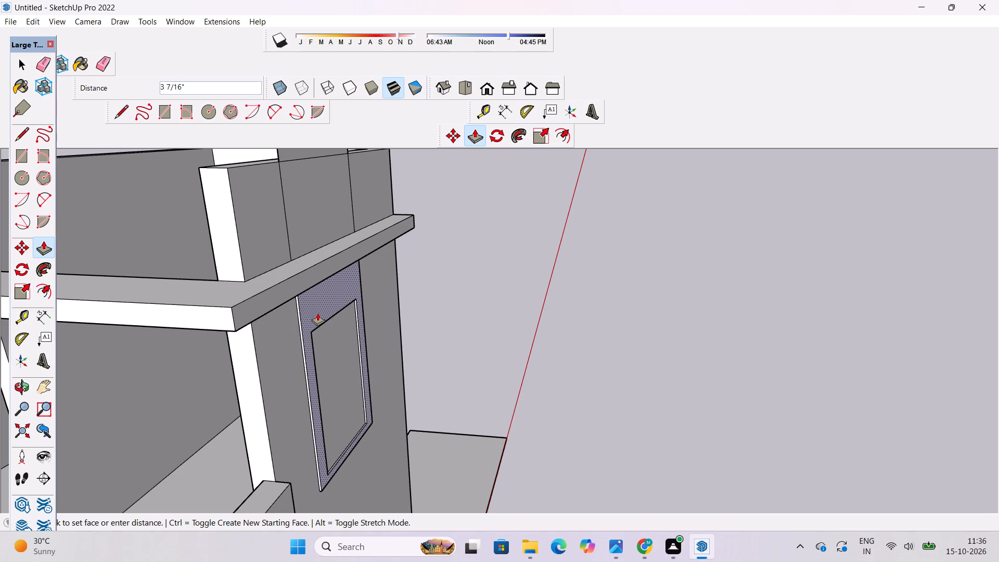
type("2'")
key("Return")
Push/Pull both sections of the vertical panel above the band 2' outward to match the panel below.
scroll(309, 340, "down", 5)
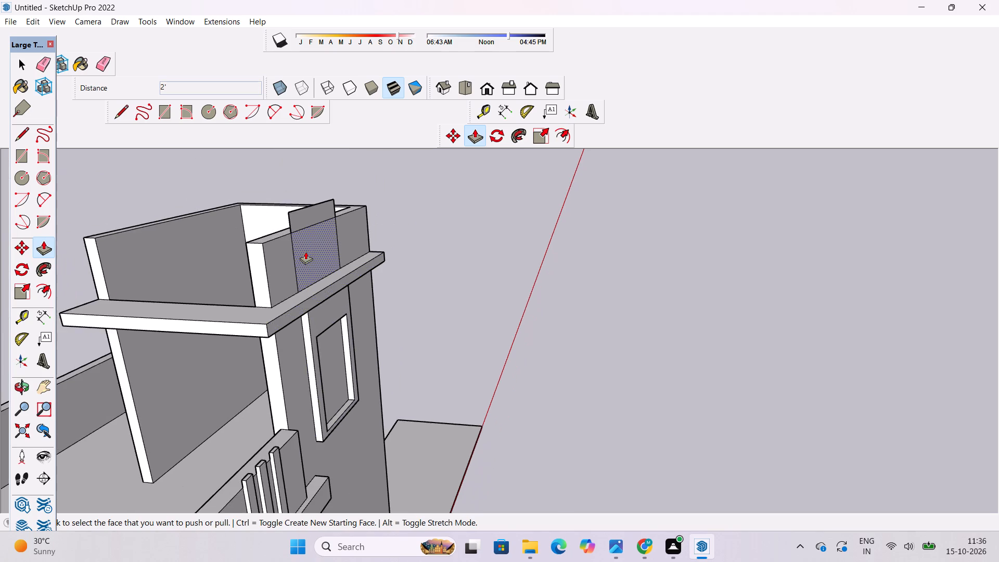
scroll(305, 251, "up", 6)
left_click(305, 251)
left_click(322, 389)
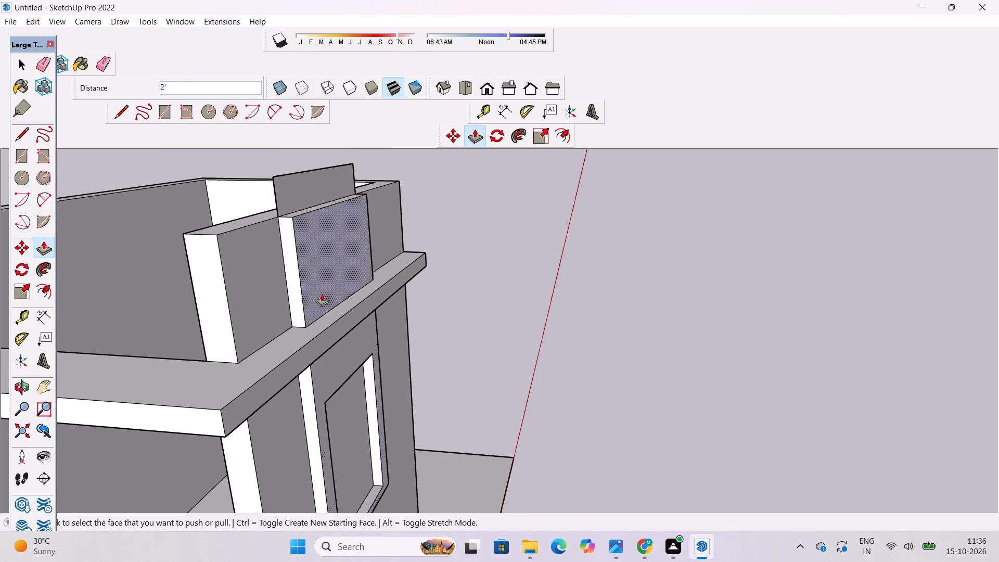
left_click(292, 189)
left_click(294, 238)
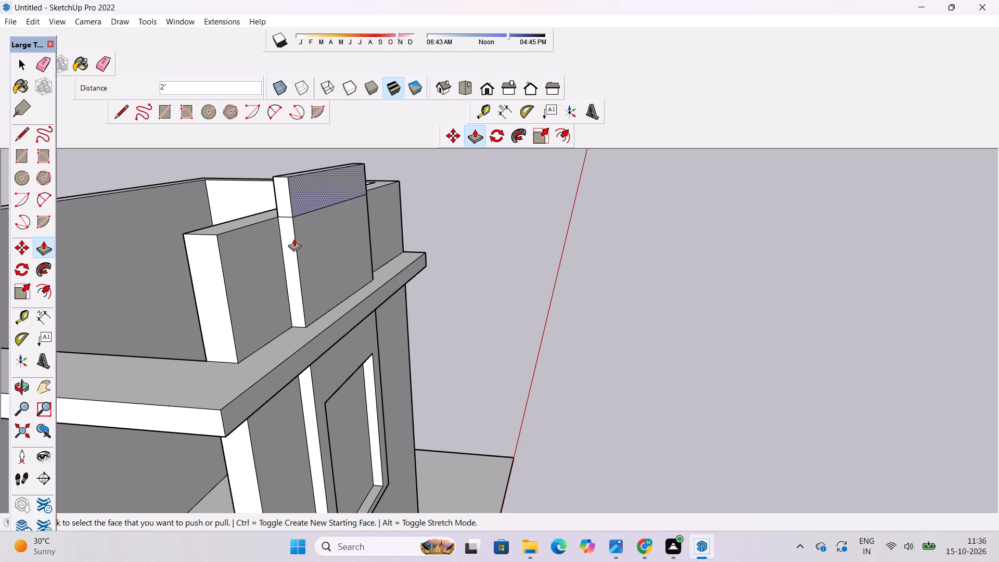
Erase the seam lines between the two upper panel sections on the front face and both sides.
key("o")
left_click_drag(247, 265, 281, 287)
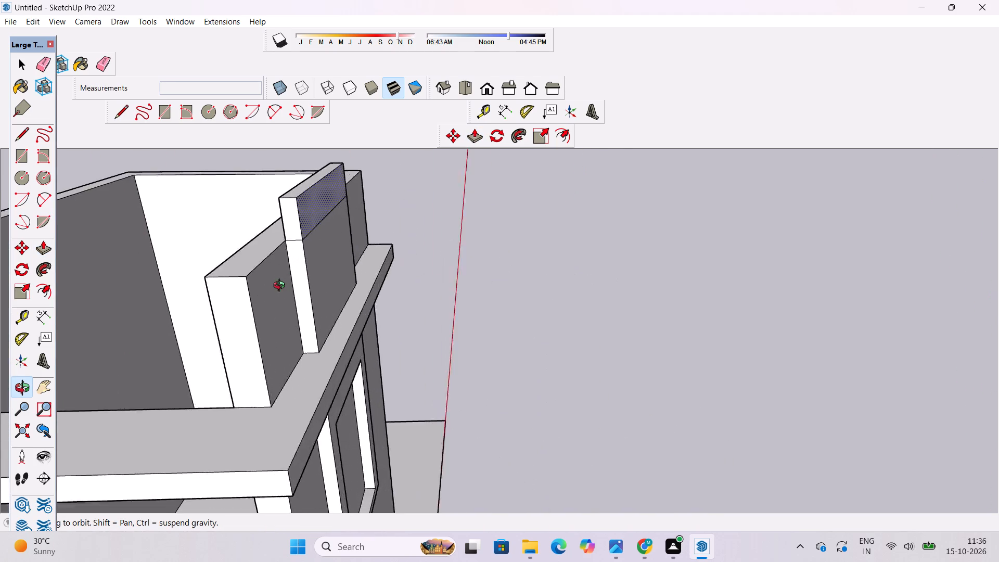
left_click_drag(281, 287, 239, 287)
scroll(271, 241, "up", 4)
left_click_drag(280, 236, 281, 285, "shift")
left_click_drag(281, 286, 284, 258)
key("e")
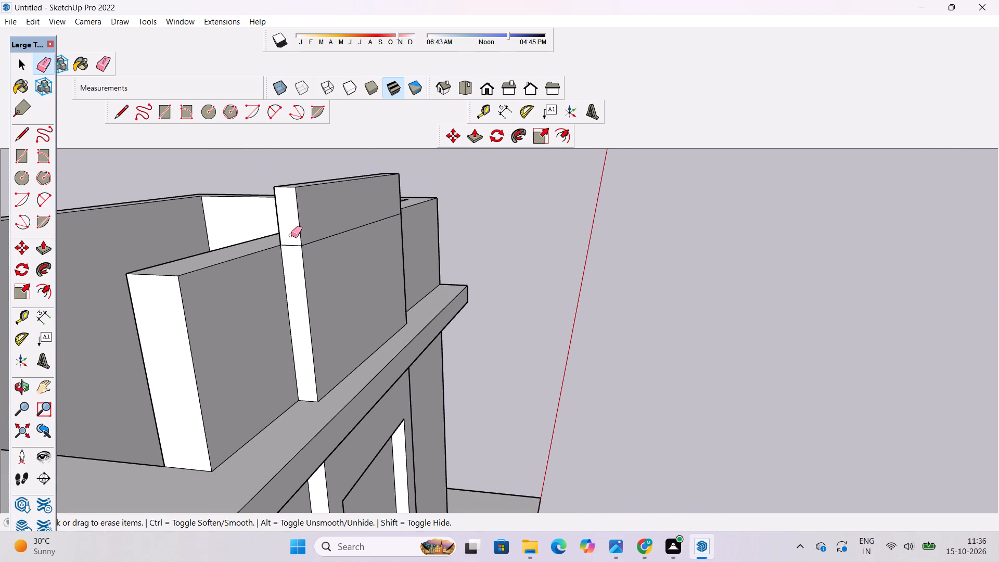
left_click_drag(291, 235, 292, 247)
left_click_drag(322, 233, 323, 241)
key("o")
left_click_drag(387, 245, 239, 255)
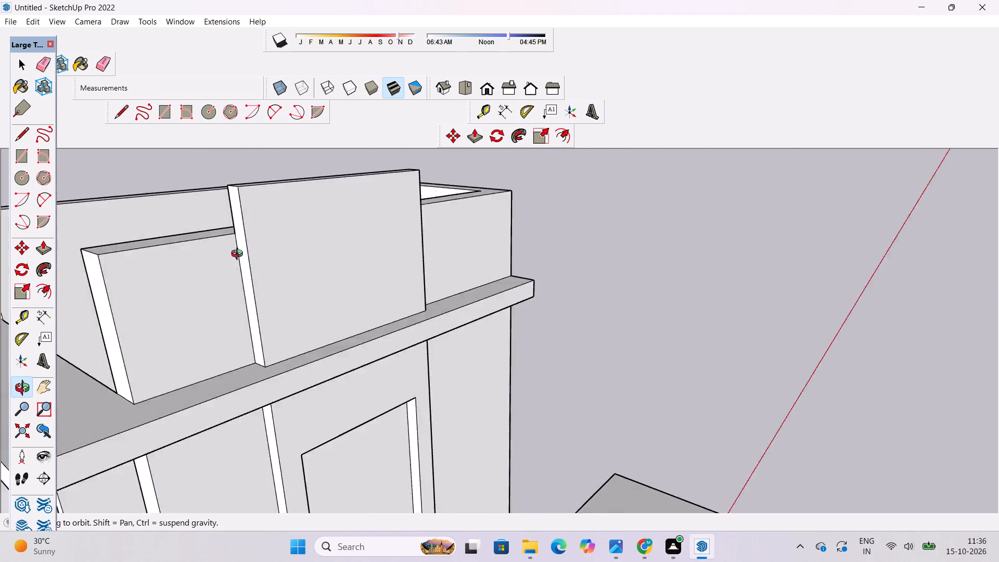
left_click_drag(239, 255, 55, 255)
left_click_drag(475, 241, 479, 265, "shift")
left_click_drag(482, 270, 302, 252)
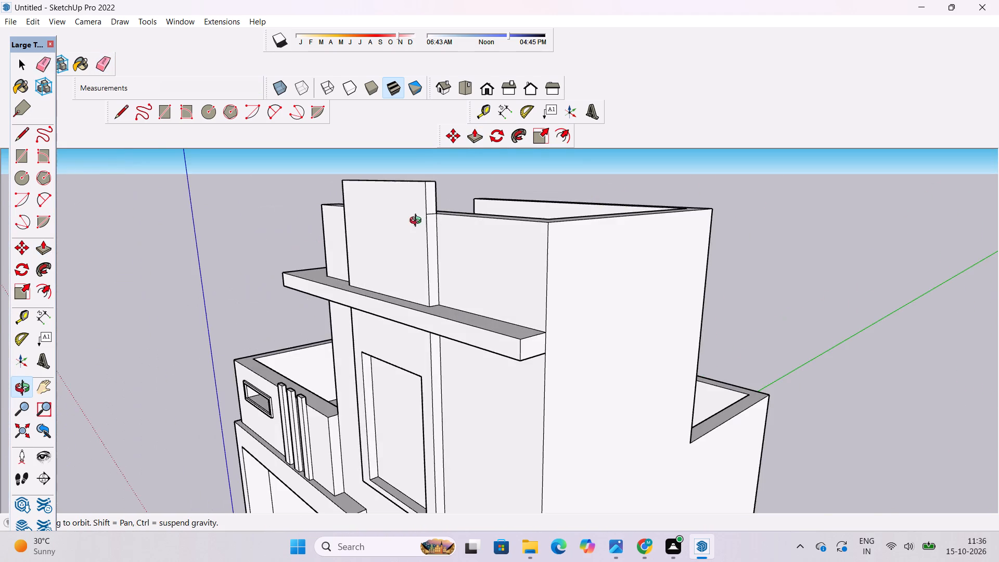
scroll(436, 217, "up", 5, "shift")
left_click_drag(436, 220, 422, 275, "shift")
scroll(422, 275, "up", 8)
key("e")
left_click_drag(411, 243, 407, 261)
key("space")
Examine the house's front, sides and rooftop from several angles, including the wraparound band and the recessed vertical panel.
key("o")
scroll(447, 196, "down", 12)
left_click_drag(390, 267, 460, 260)
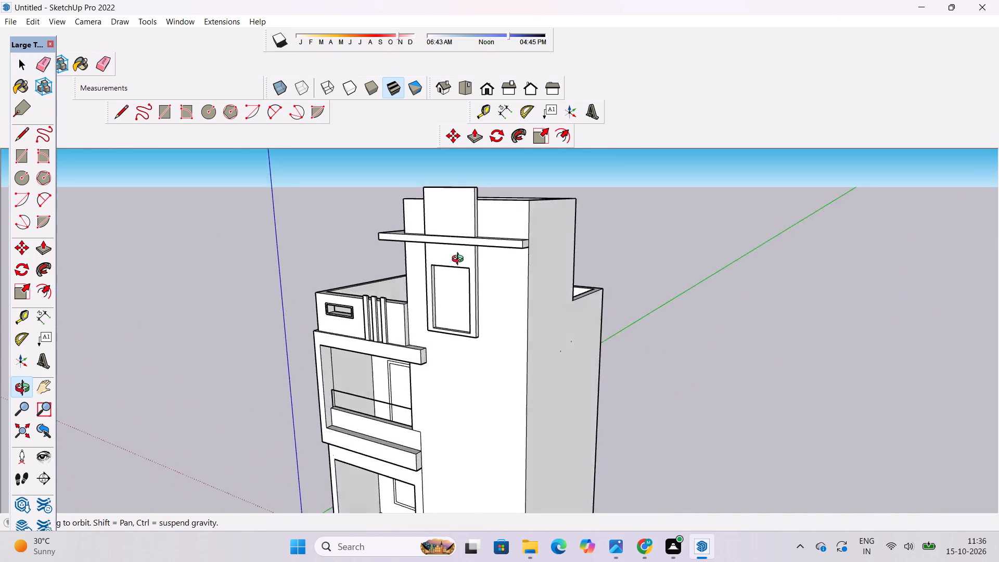
left_click_drag(460, 260, 604, 186)
scroll(600, 197, "up", 5)
left_click_drag(601, 215, 420, 386)
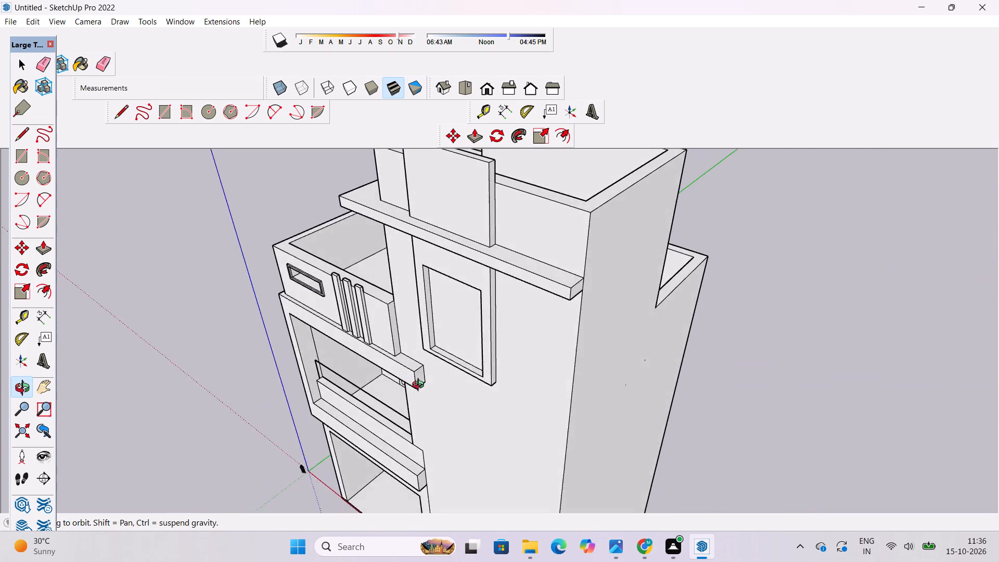
left_click_drag(420, 386, 454, 372)
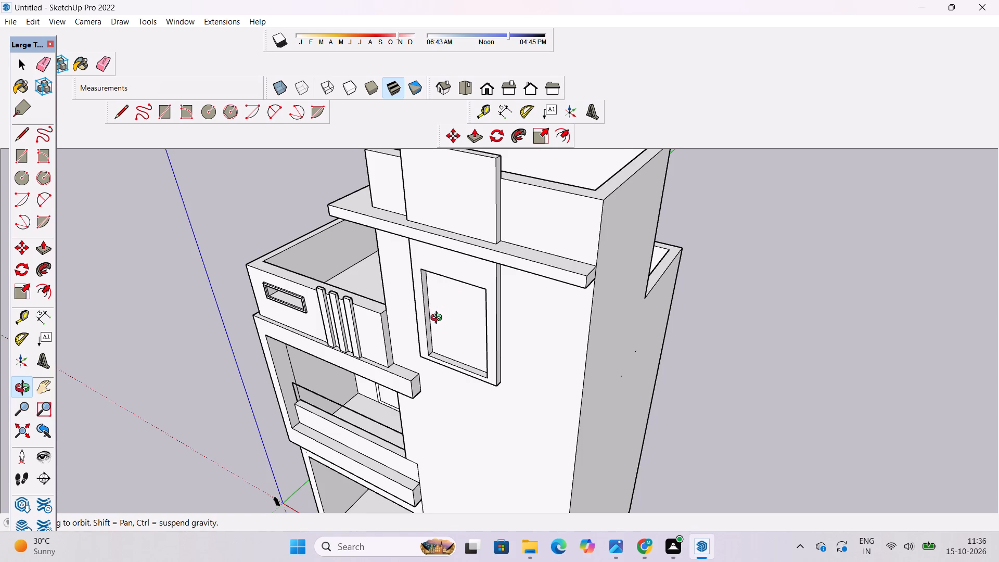
scroll(439, 319, "down", 2)
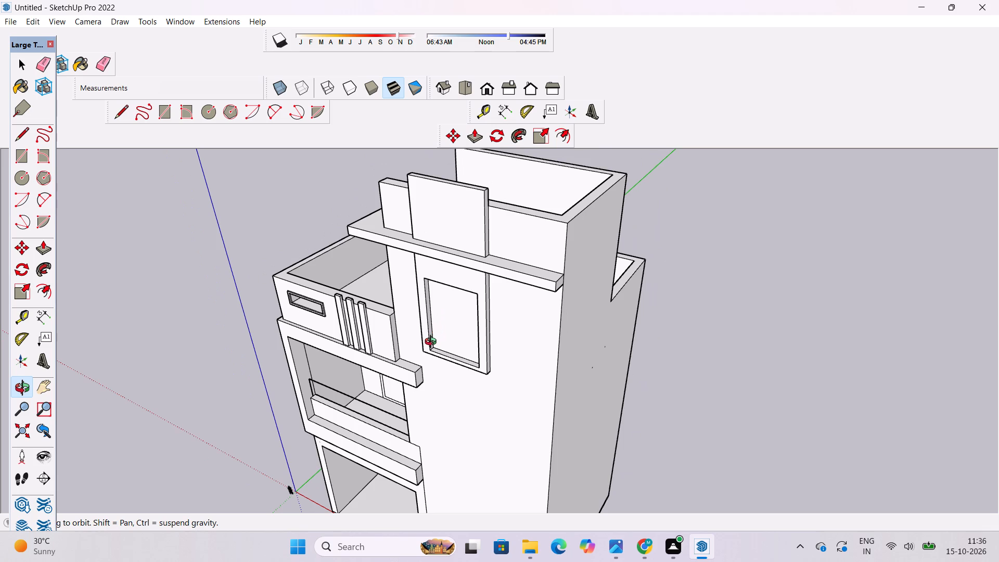
scroll(433, 343, "down", 6)
scroll(429, 374, "up", 5)
left_click_drag(429, 374, 494, 356)
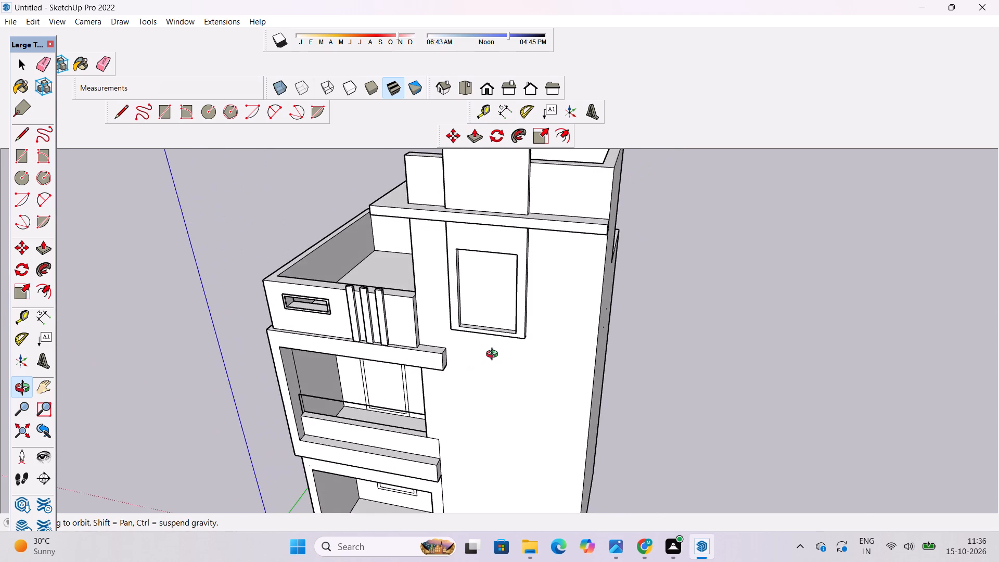
scroll(477, 355, "down", 5)
left_click_drag(447, 362, 645, 323)
scroll(556, 315, "up", 7)
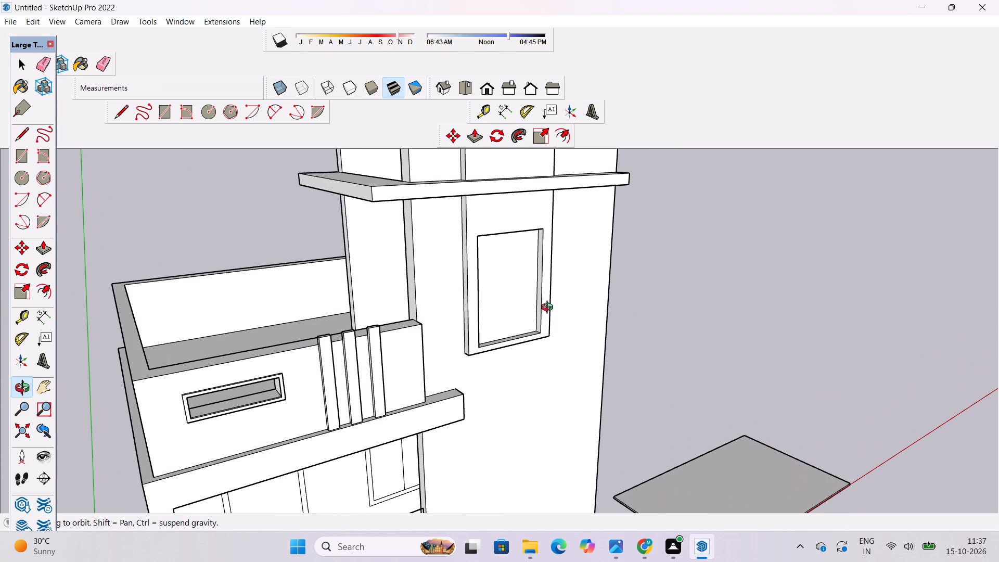
scroll(549, 305, "down", 4)
left_click_drag(552, 295, 553, 342, "shift")
left_click_drag(554, 342, 350, 492)
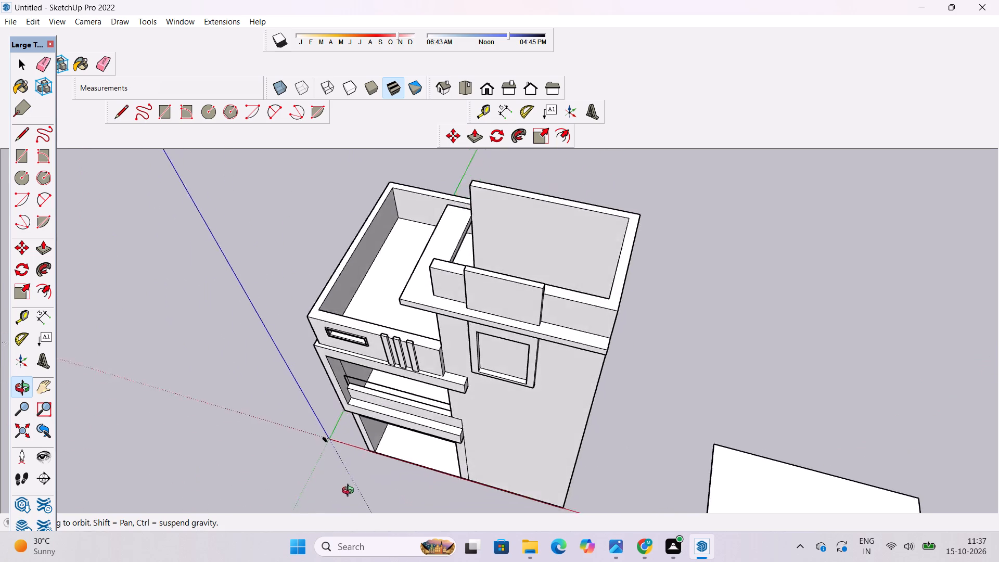
left_click_drag(350, 492, 529, 280)
scroll(462, 263, "up", 3)
left_click_drag(425, 287, 561, 446)
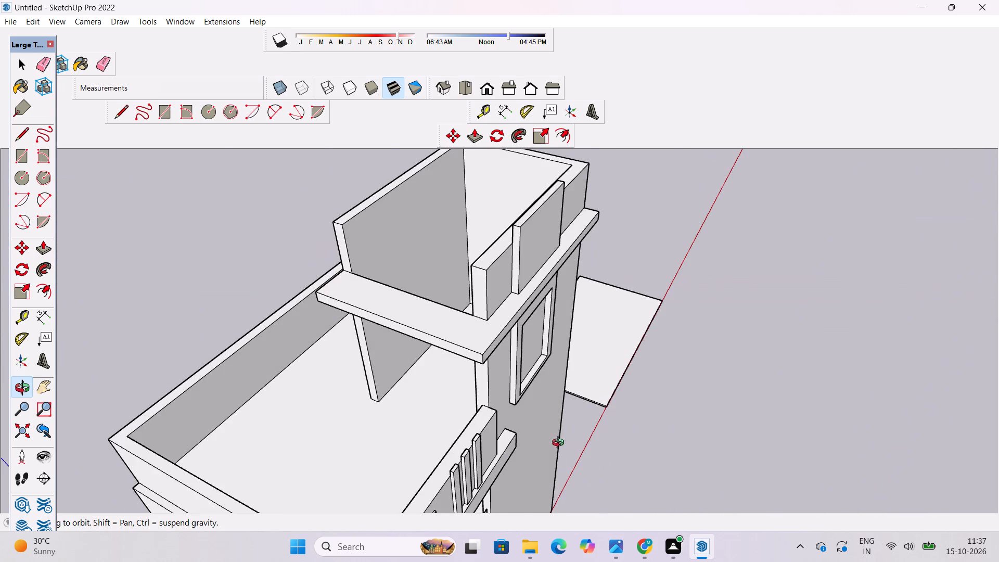
scroll(509, 357, "down", 4)
left_click_drag(712, 324, 459, 247)
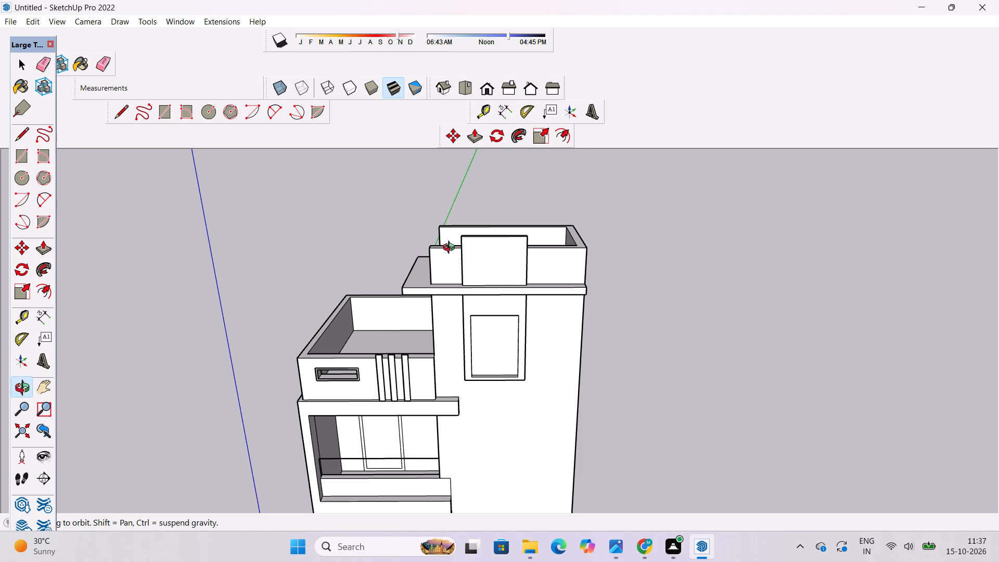
scroll(449, 233, "down", 1)
scroll(397, 215, "down", 4)
left_click_drag(618, 295, 539, 254)
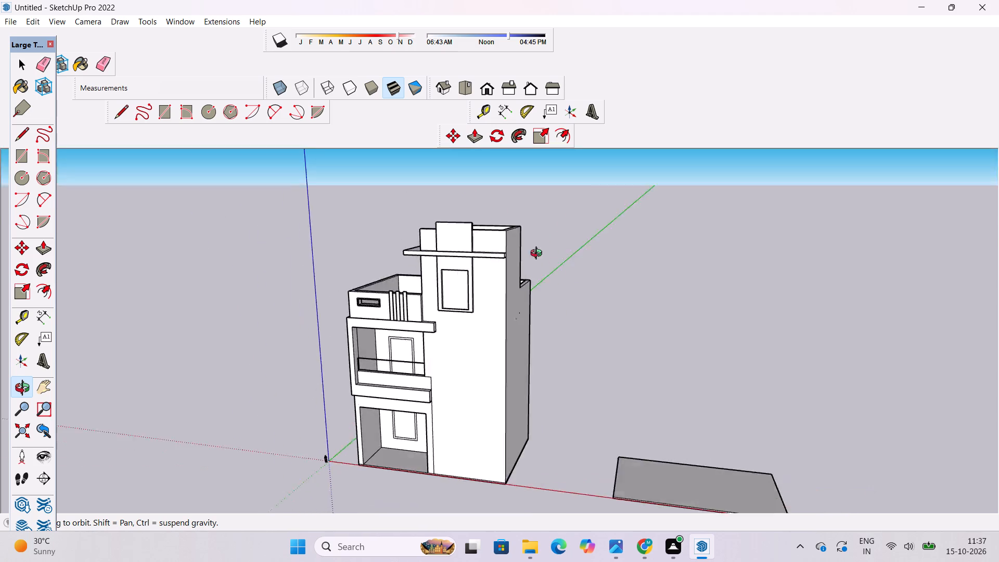
left_click_drag(539, 254, 414, 220)
scroll(469, 269, "up", 16)
left_click_drag(432, 324, 534, 236)
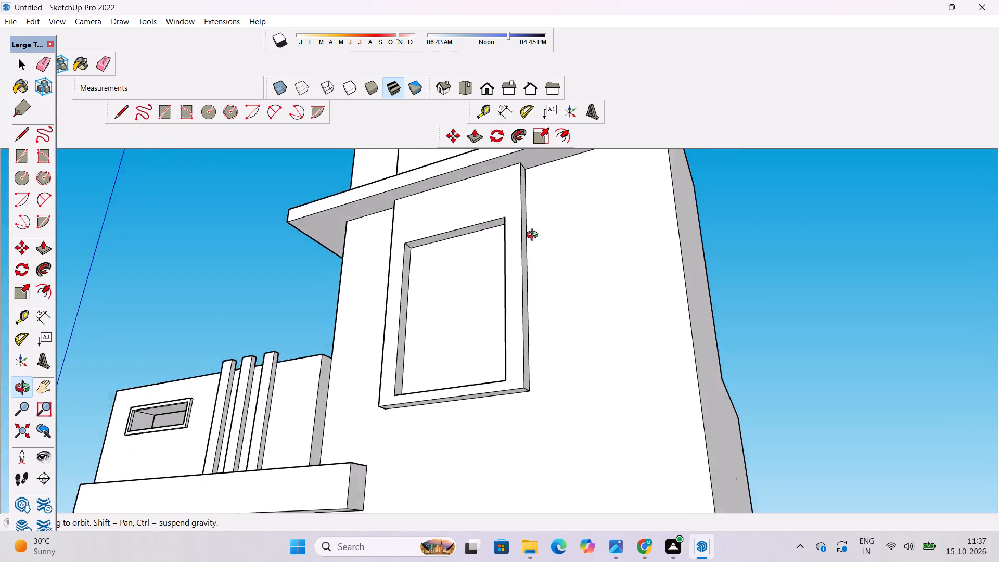
left_click_drag(534, 236, 538, 279)
left_click_drag(381, 335, 726, 255)
scroll(550, 230, "down", 6)
left_click_drag(536, 243, 448, 338)
scroll(427, 317, "down", 5)
left_click_drag(563, 313, 481, 297, "shift")
left_click_drag(427, 305, 344, 306)
scroll(403, 316, "up", 4)
left_click_drag(417, 317, 372, 237, "shift")
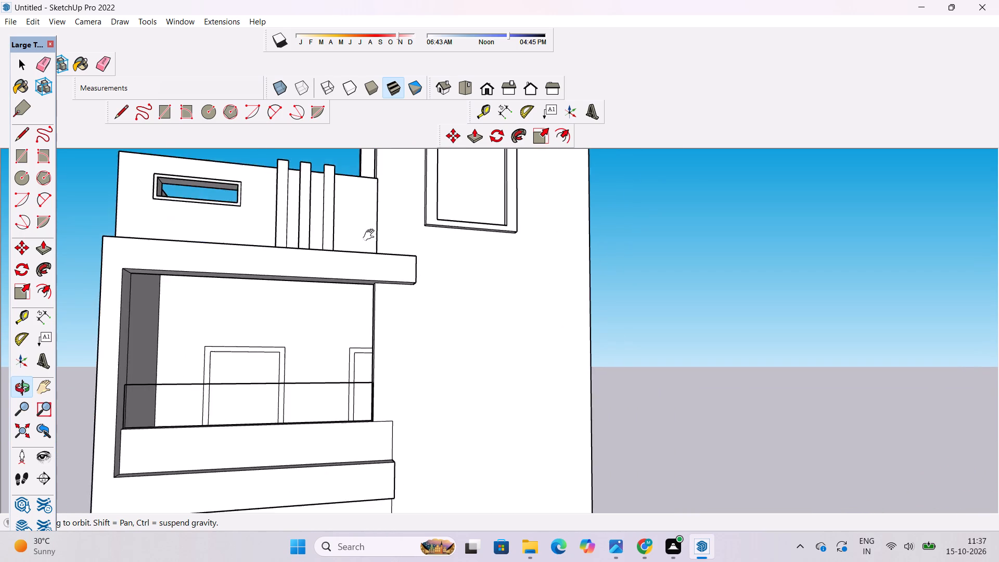
scroll(371, 235, "down", 10)
left_click_drag(373, 276, 348, 346)
scroll(342, 331, "down", 5)
left_click_drag(342, 333, 353, 354, "shift")
scroll(358, 354, "up", 4, "shift")
left_click_drag(379, 341, 384, 359, "shift")
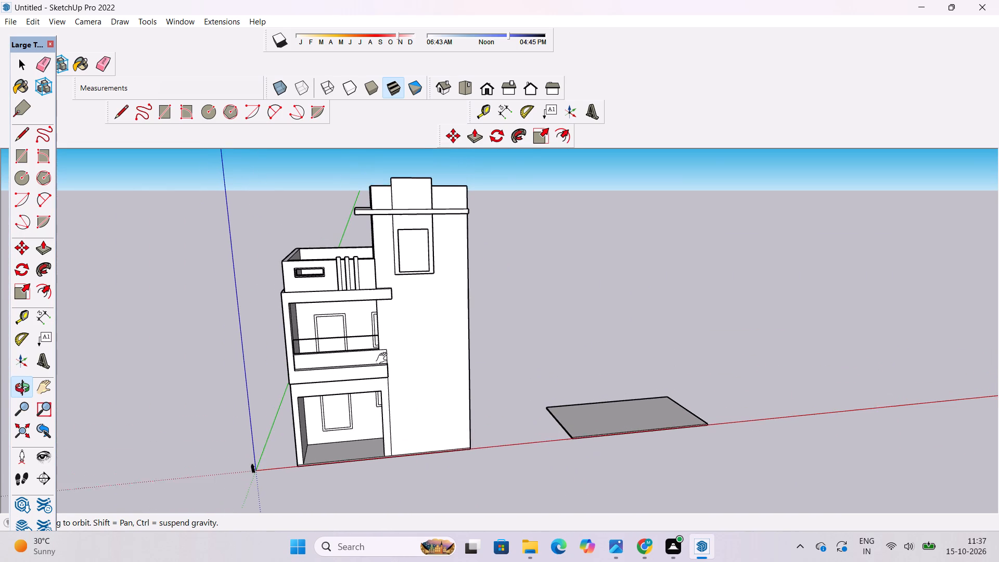
left_click_drag(384, 359, 384, 359, "shift")
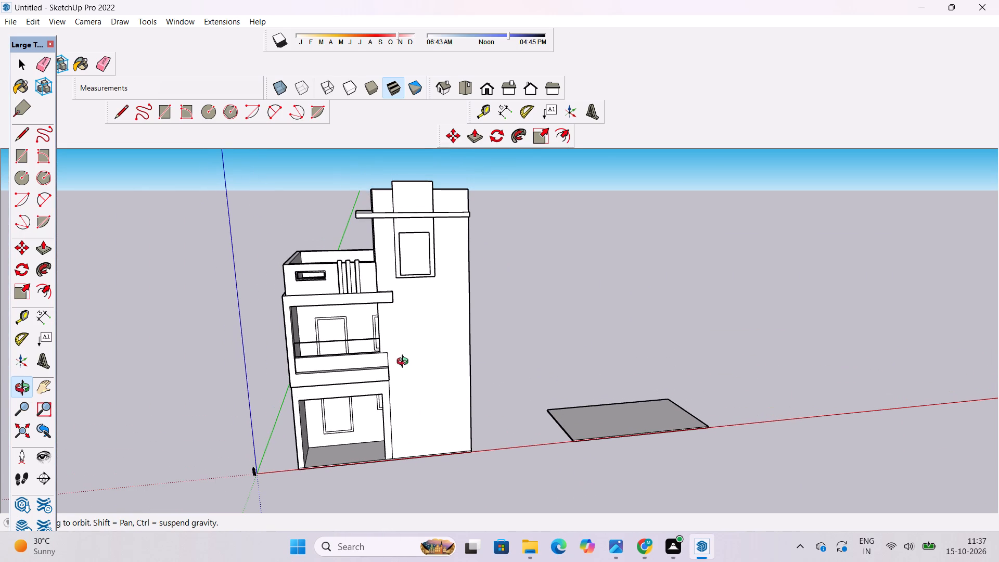
left_click_drag(422, 367, 396, 373)
scroll(396, 376, "up", 3)
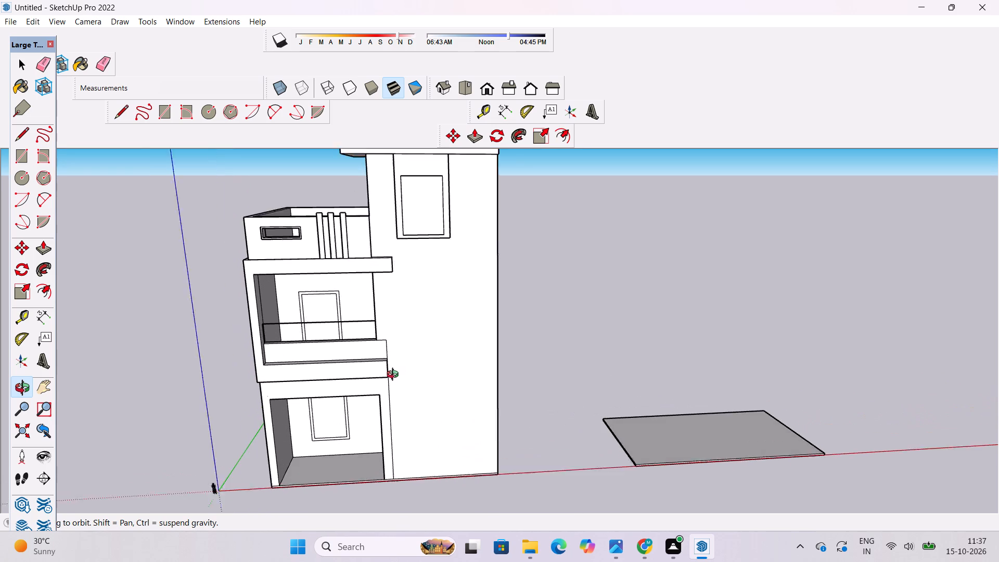
scroll(395, 376, "up", 1)
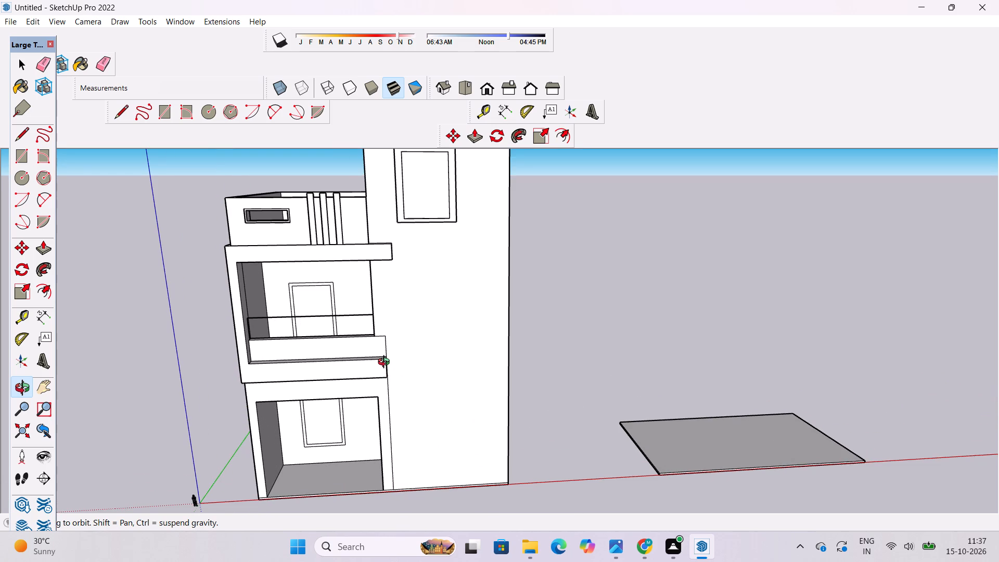
scroll(386, 363, "down", 3)
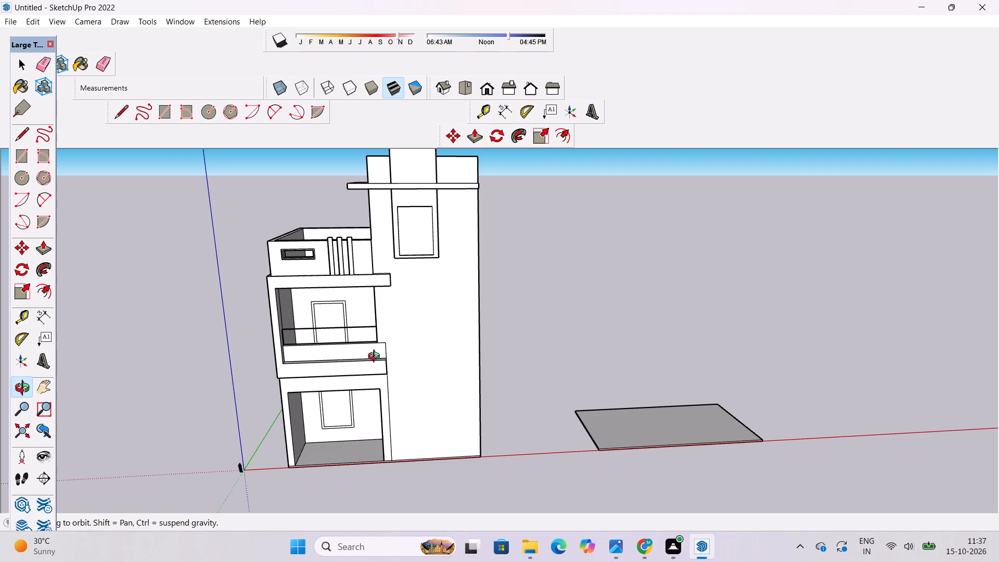
scroll(383, 405, "down", 3)
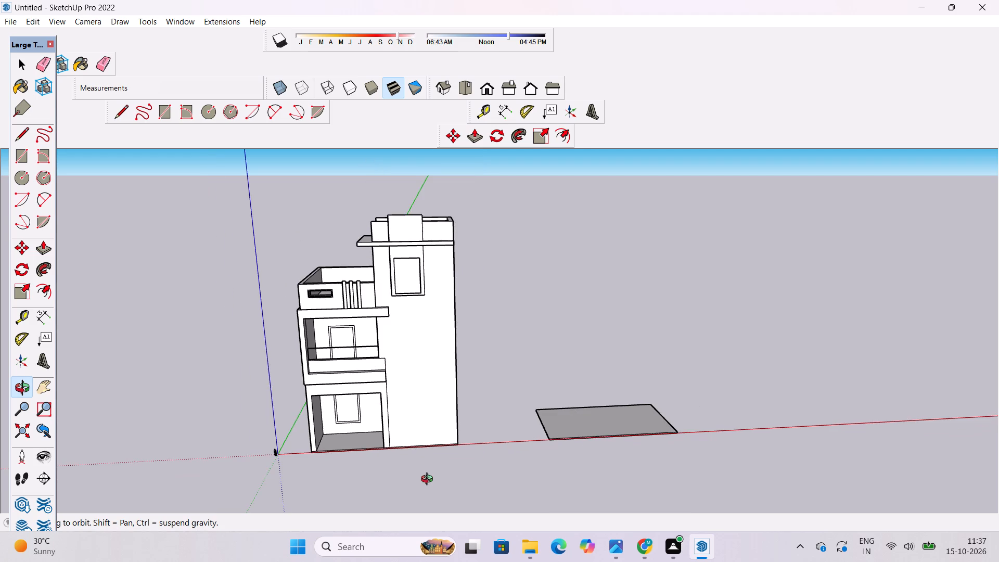
Draw a line extending the vertical seam beside the ground-floor opening down across the base strip to the ground edge.
left_click_drag(429, 477, 429, 454)
scroll(416, 458, "up", 3)
left_click_drag(419, 456, 426, 433, "shift")
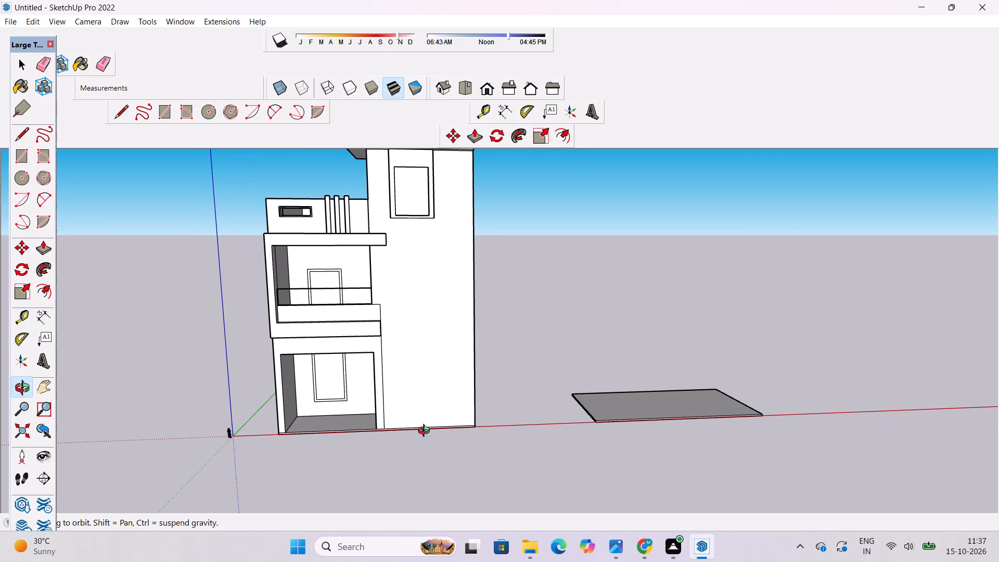
scroll(415, 430, "up", 1)
left_click(413, 429, "shift")
scroll(412, 434, "up", 4, "shift")
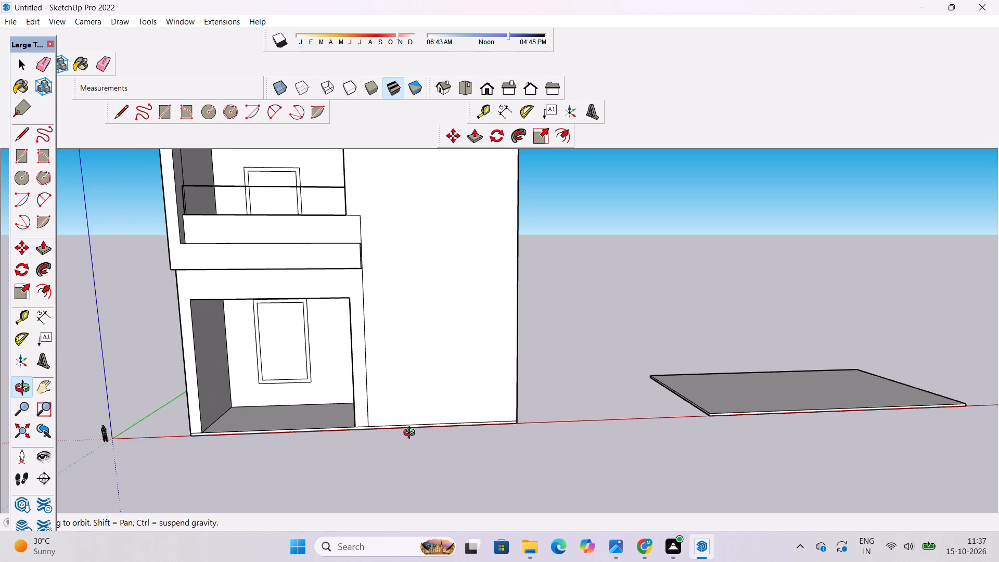
scroll(386, 415, "up", 3)
left_click_drag(385, 418, 352, 455, "shift")
left_click_drag(399, 464, 407, 431, "shift")
scroll(398, 449, "up", 2, "shift")
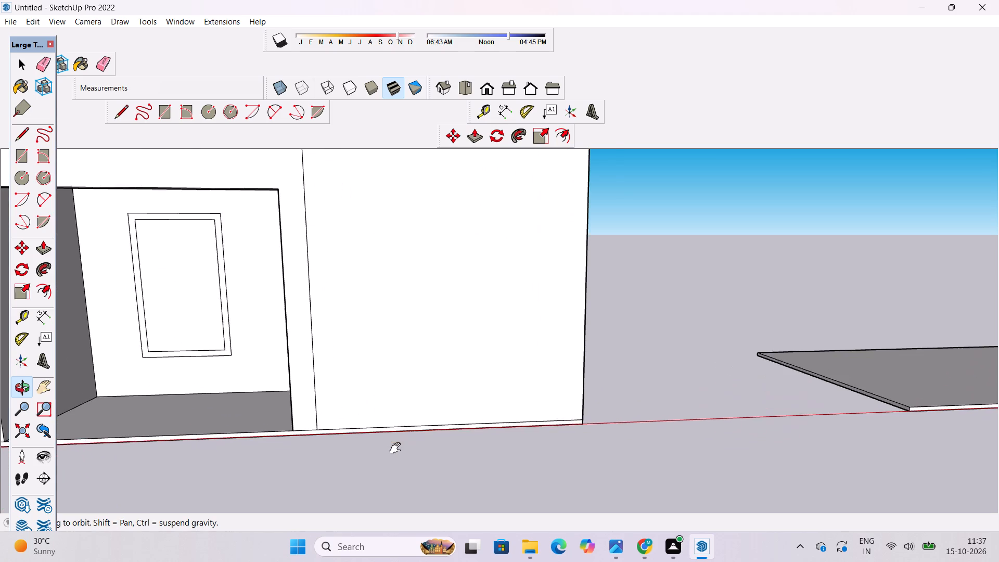
scroll(398, 449, "up", 2, "shift")
left_click_drag(398, 449, 406, 457, "shift")
key("l")
scroll(316, 461, "up", 5)
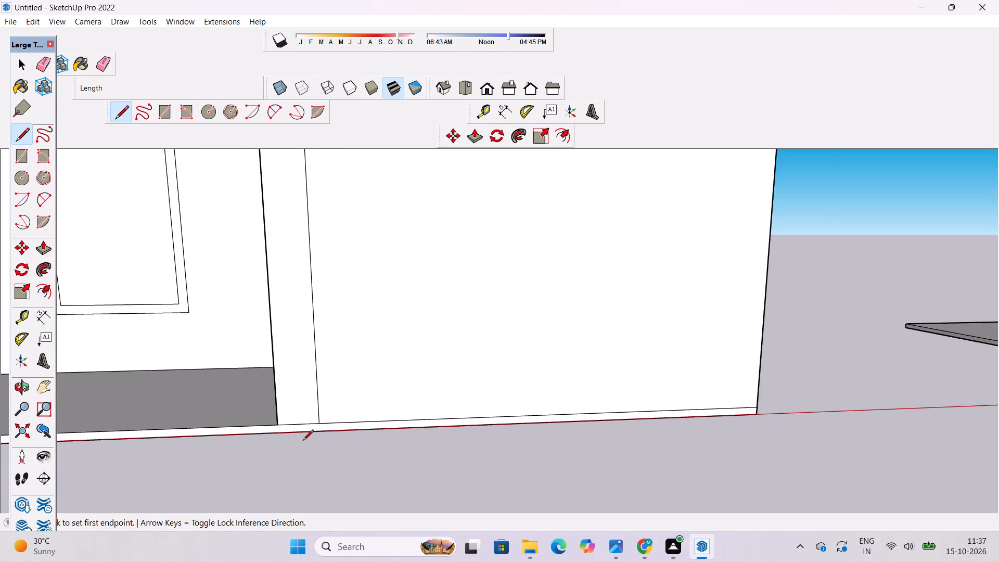
scroll(303, 441, "up", 9)
left_click(338, 409)
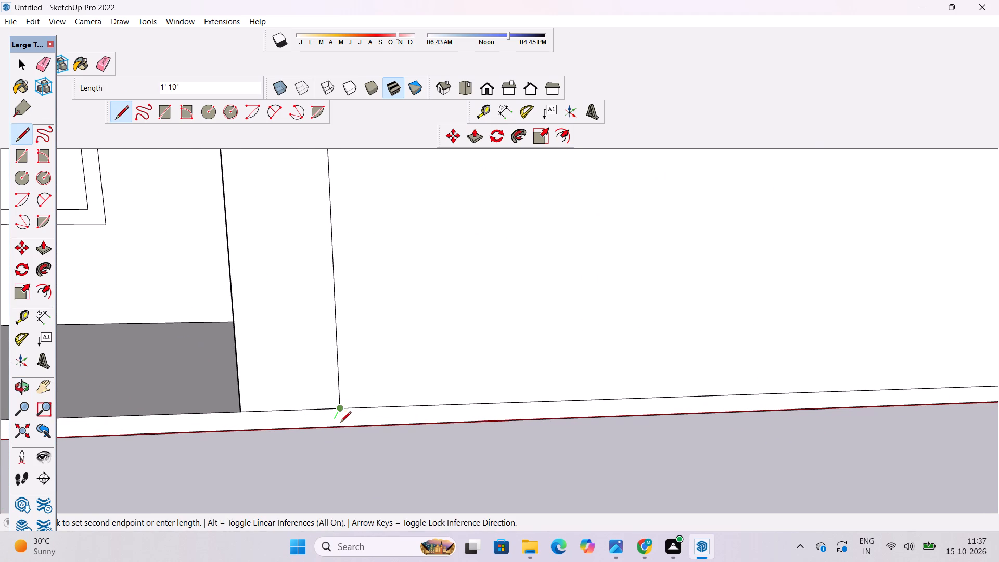
left_click(340, 427)
key("space")
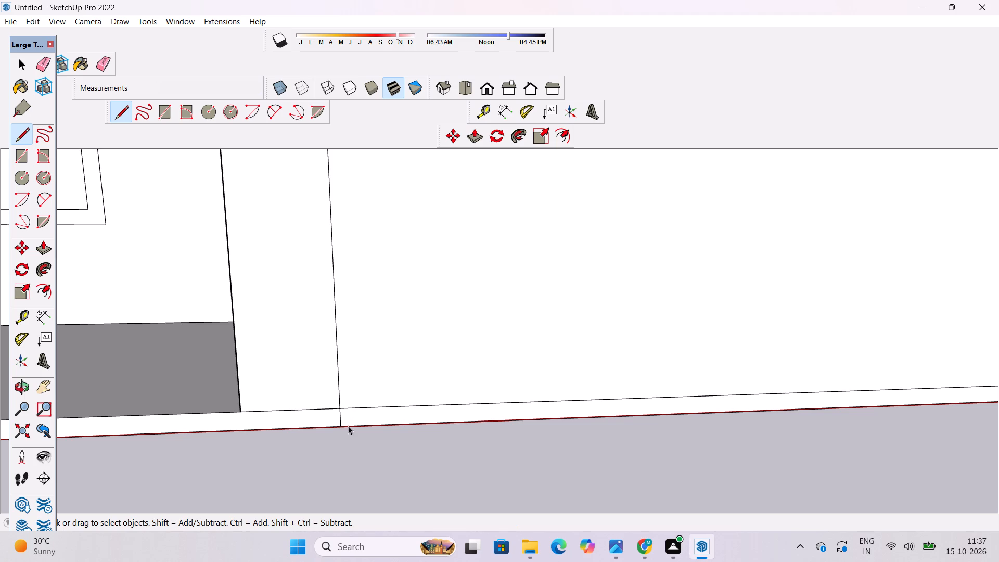
Draw a 1' vertical line from the ground-floor opening's bottom corner nearest the tall wall down to the ground edge.
key("l")
scroll(409, 417, "down", 5)
scroll(289, 408, "up", 8)
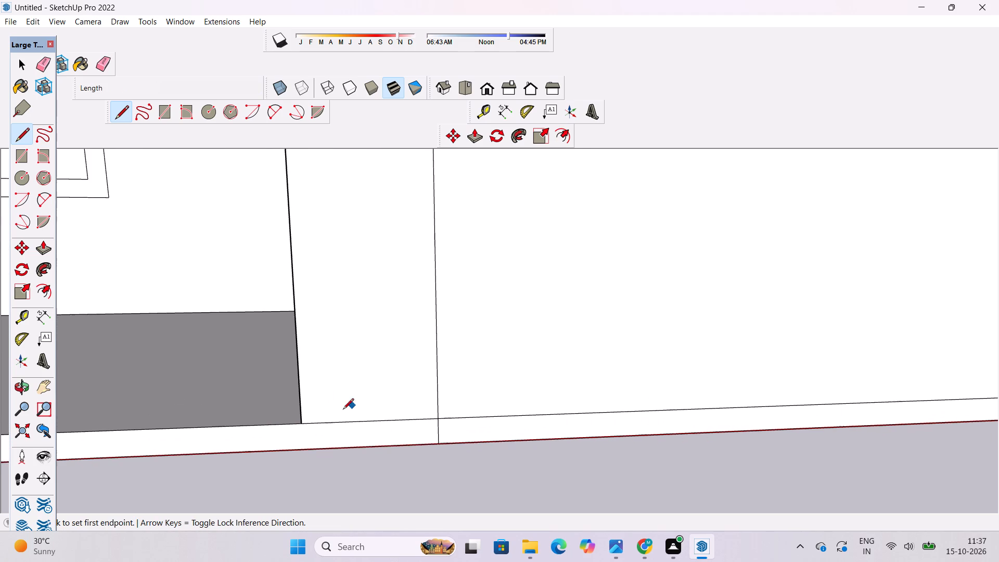
left_click(302, 424)
left_click(305, 448)
key("space")
Erase the horizontal base-strip line running along the bottom of the tall wall's front face.
key("e")
scroll(289, 425, "down", 10)
left_click_drag(404, 404, 405, 419)
scroll(310, 437, "down", 5)
Place a horizontal guide line on the tall wall's front face, 30' above its bottom edge.
key("o")
scroll(390, 415, "up", 1)
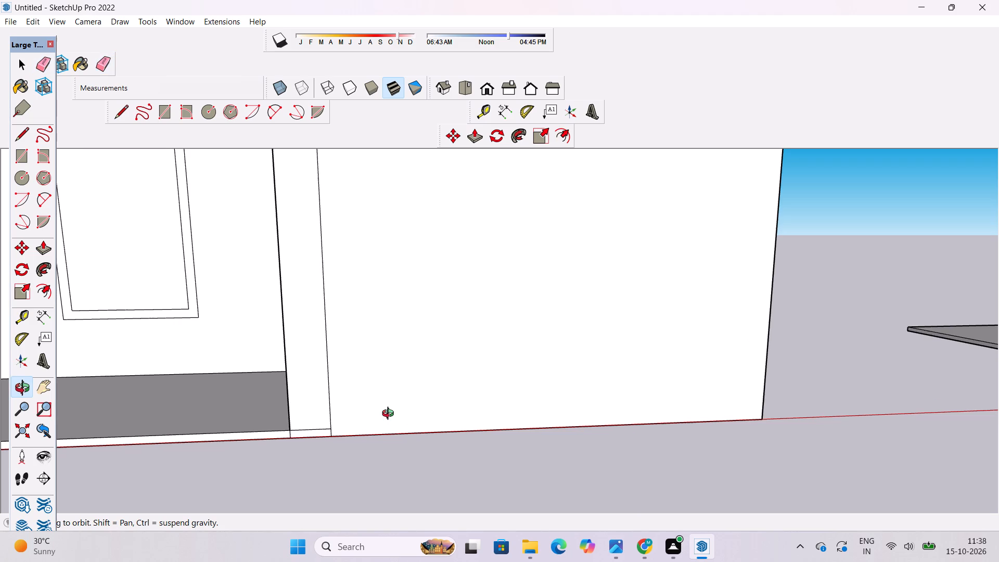
scroll(411, 382, "down", 4)
left_click_drag(412, 377, 416, 408, "shift")
left_click_drag(415, 410, 415, 420, "shift")
scroll(413, 412, "down", 5, "shift")
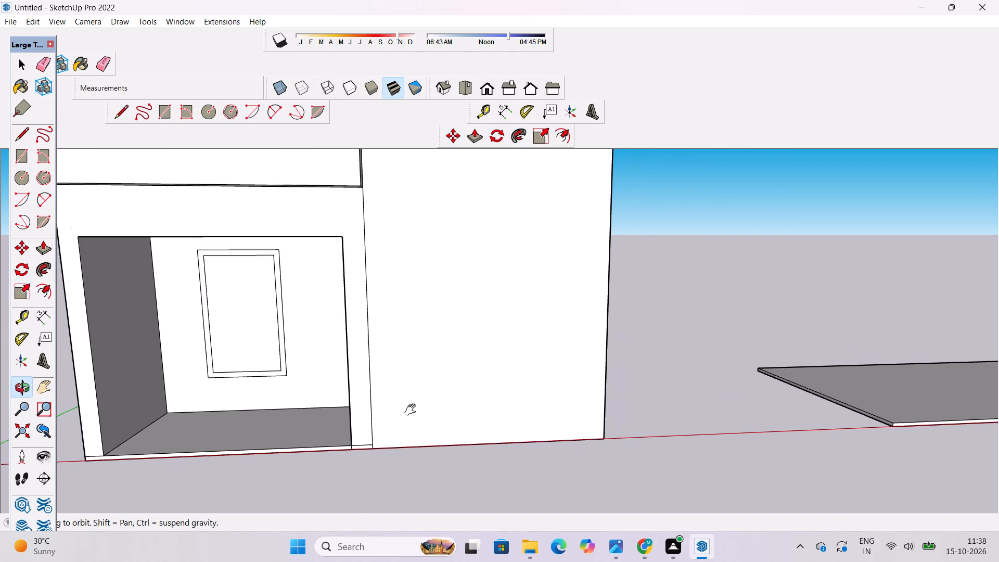
left_click_drag(413, 409, 396, 433, "shift")
left_click_drag(396, 436, 396, 421)
left_click(396, 420, "shift")
left_click_drag(396, 420, 398, 430, "shift")
scroll(367, 434, "down", 5)
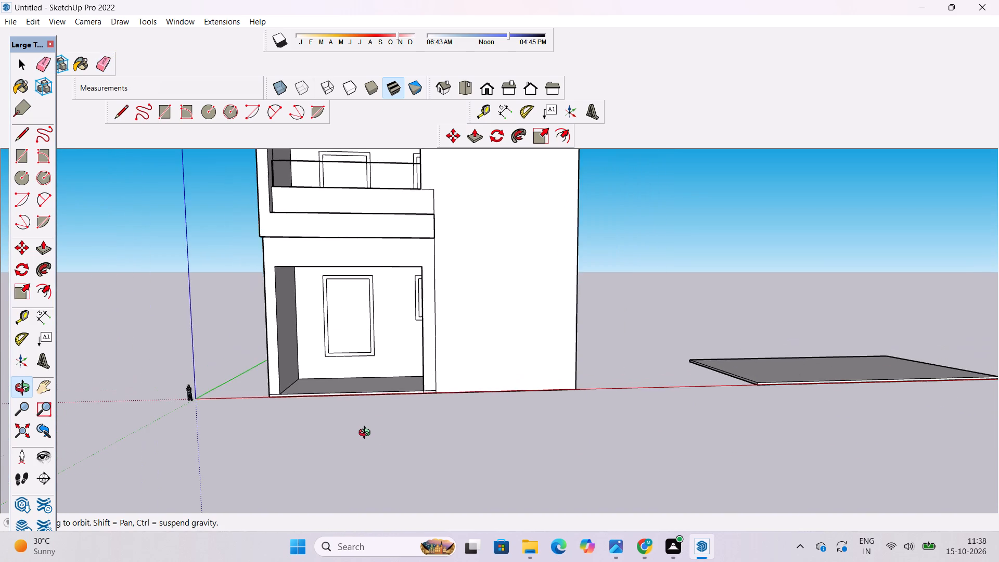
left_click_drag(455, 393, 417, 443, "shift")
scroll(447, 435, "up", 4, "shift")
left_click_drag(443, 433, 421, 441, "shift")
scroll(420, 441, "up", 4, "shift")
left_click_drag(410, 442, 399, 448, "shift")
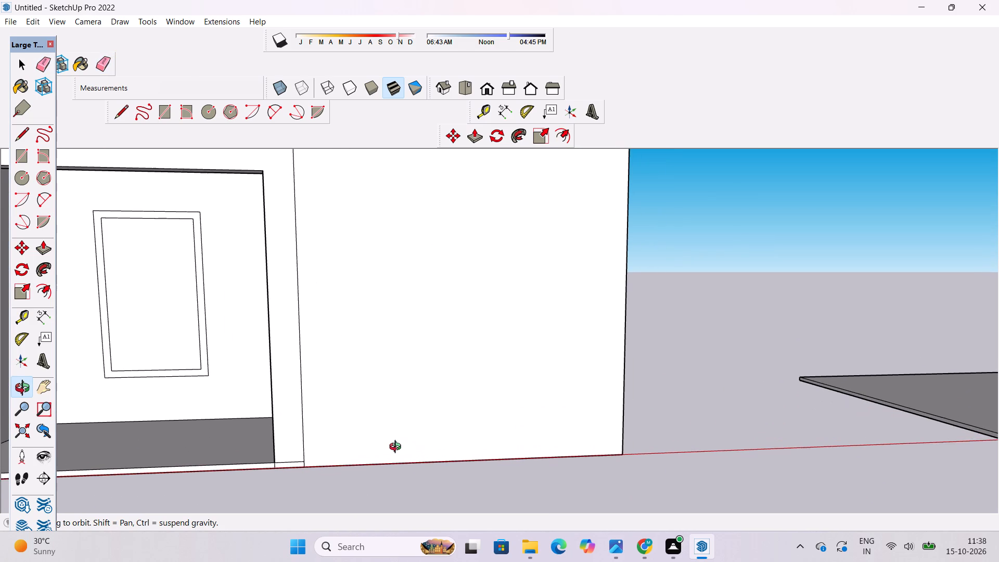
key("t")
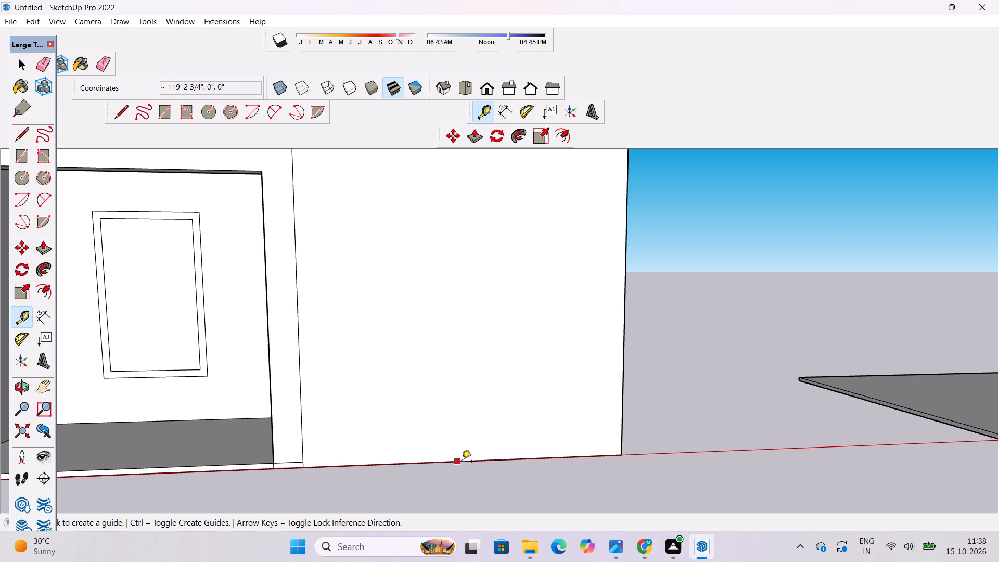
left_click(465, 462)
scroll(466, 461, "down", 4)
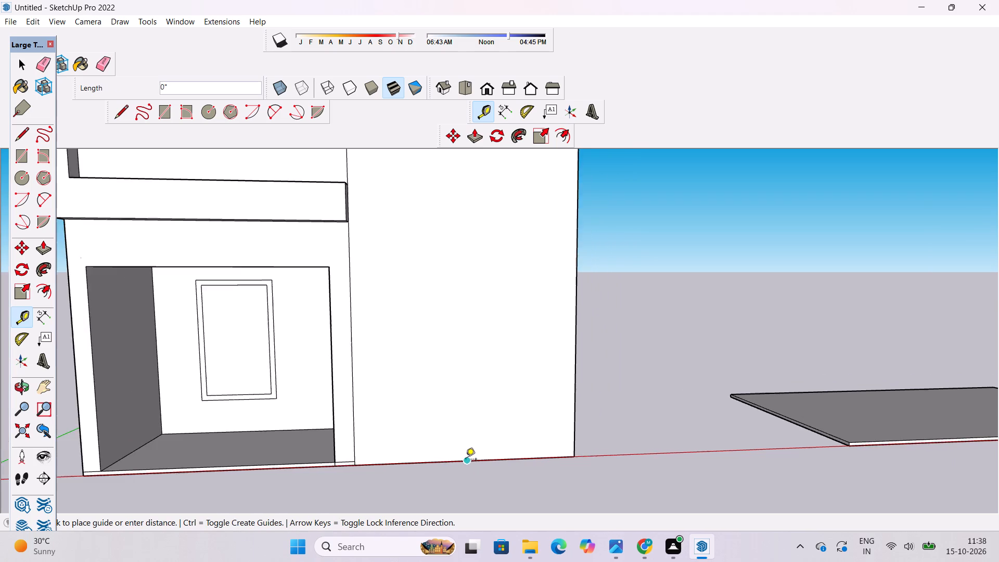
scroll(466, 460, "down", 5)
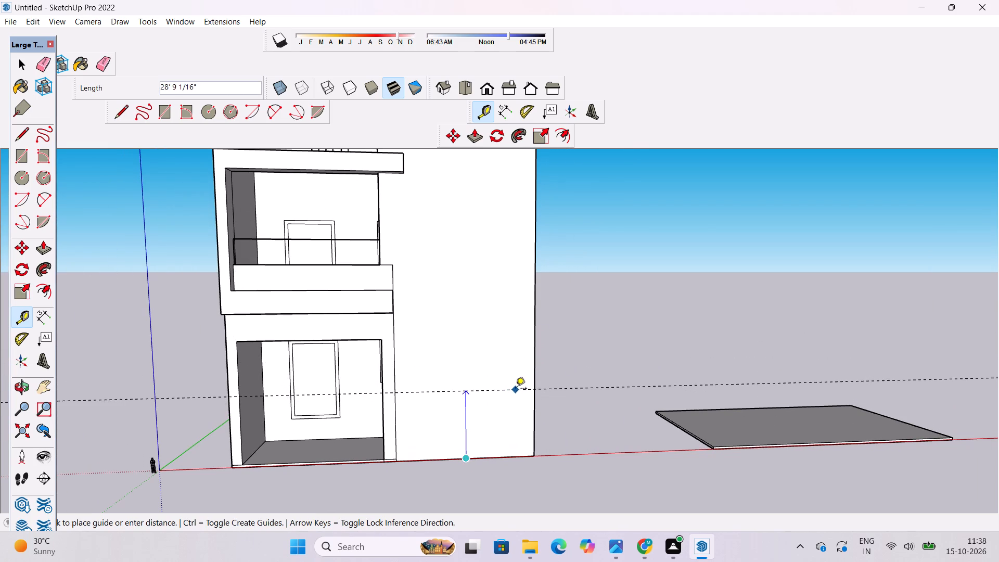
scroll(516, 388, "up", 3)
type("30'")
key("Return")
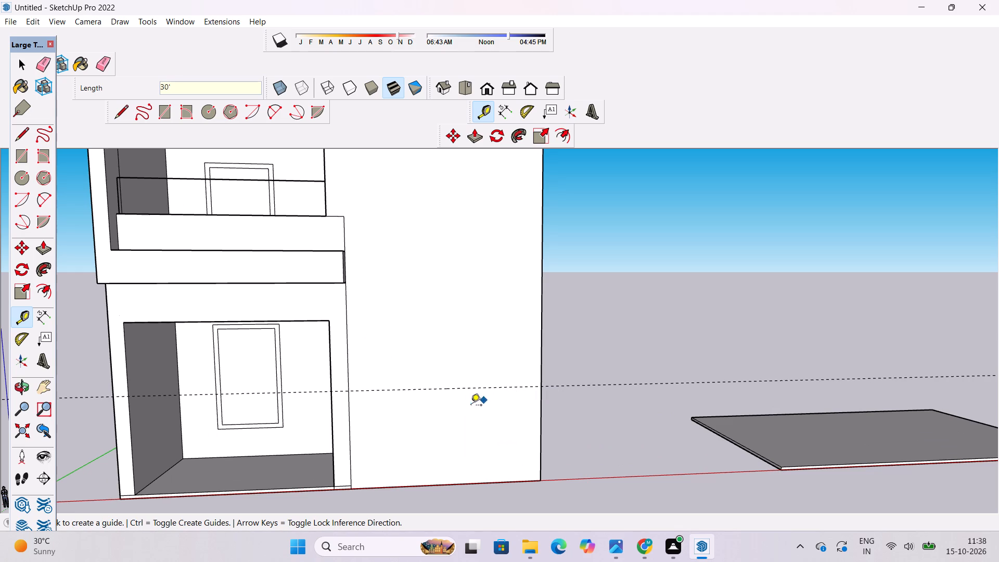
scroll(466, 408, "down", 1)
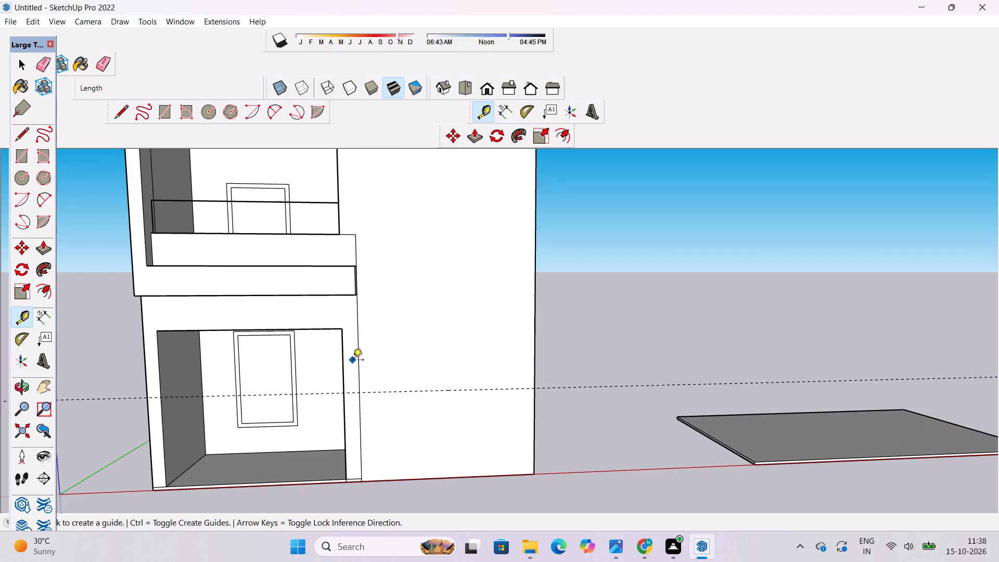
Undo the 30' guide and place a horizontal guide 25' above the bottom edge of the tall wall's front face.
scroll(431, 408, "up", 1)
key("ctrl+z")
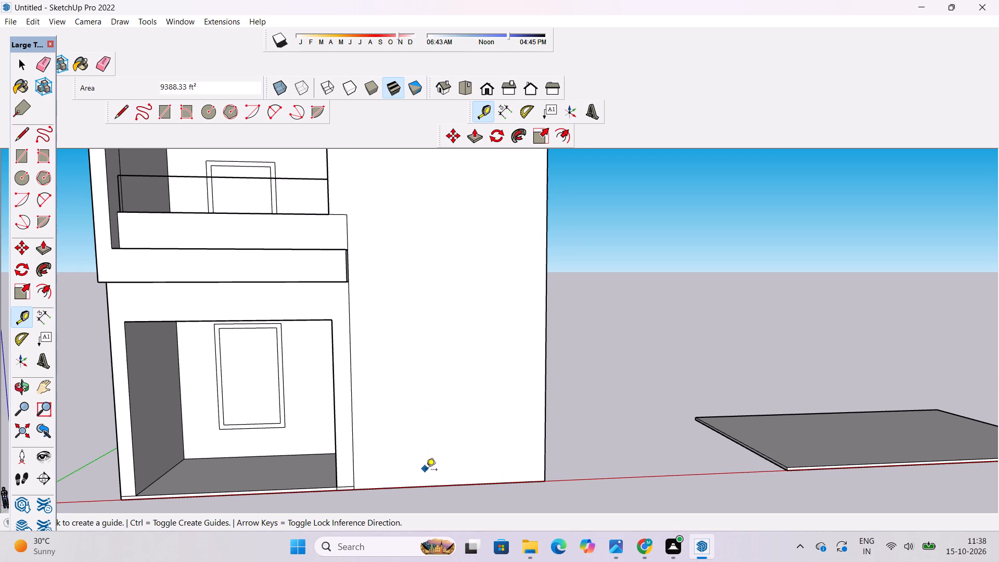
left_click(453, 486)
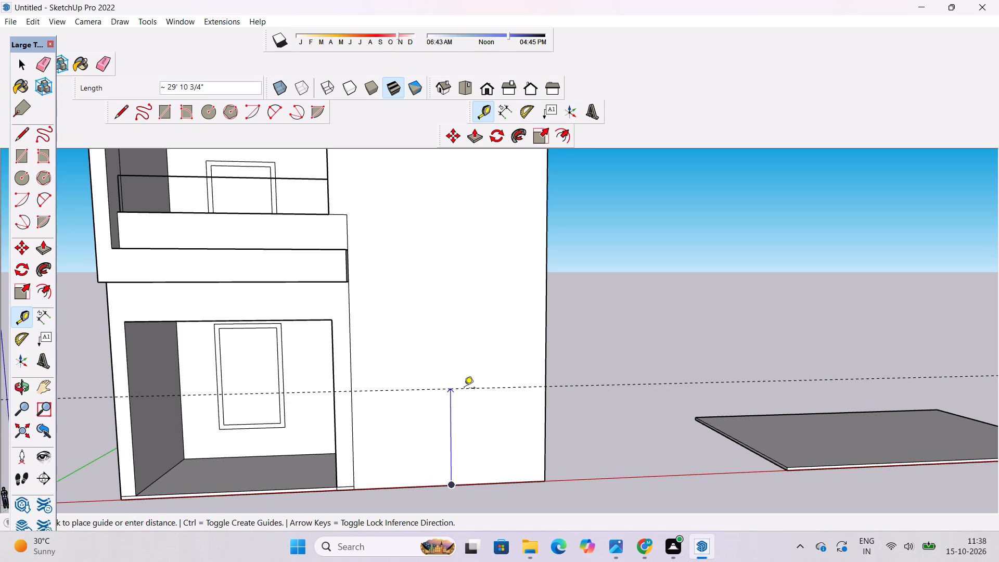
type("25")
key("apostrophe")
key("Return")
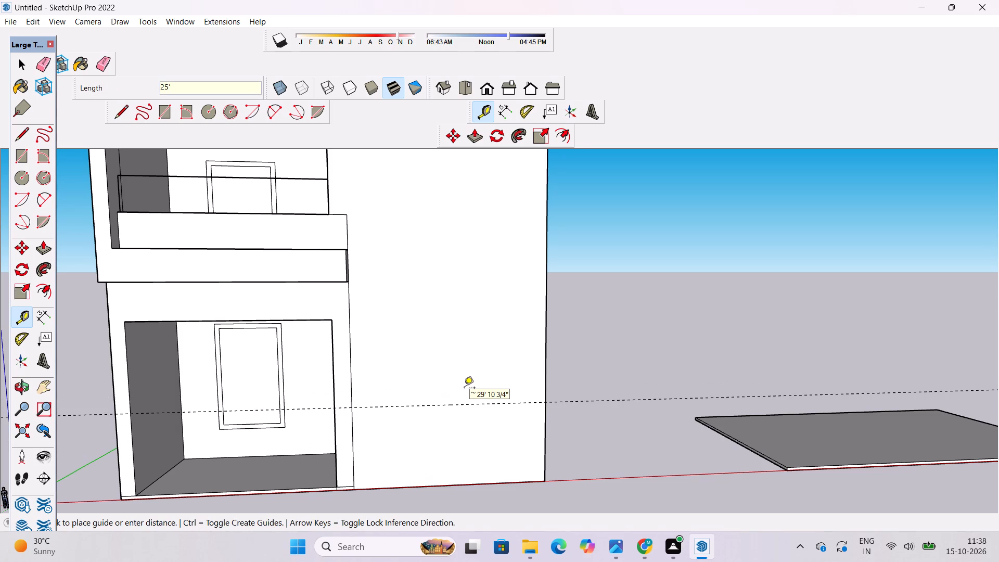
Place a vertical guide line on the tall wall's front face, 21' in from its outer vertical edge.
scroll(372, 420, "down", 5)
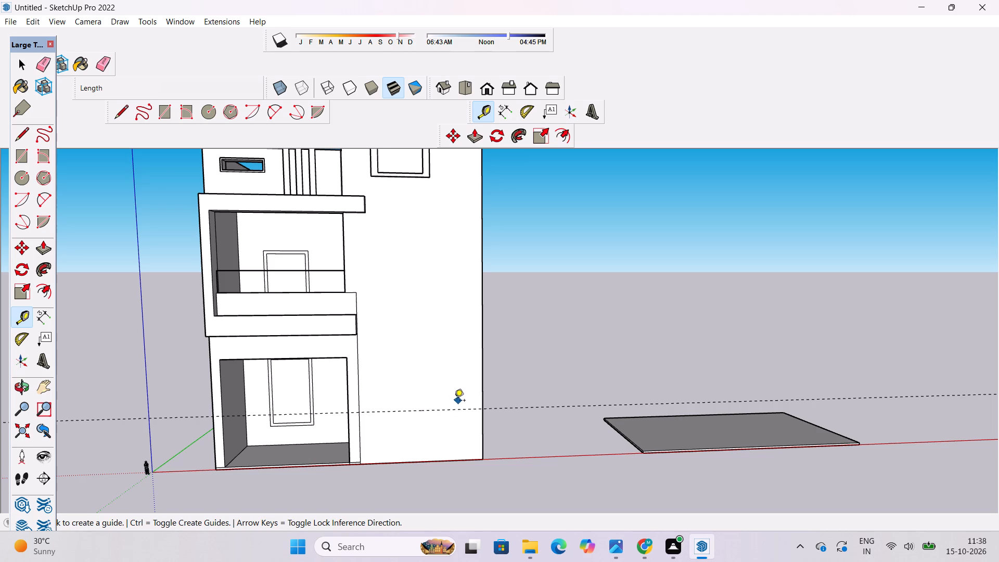
scroll(441, 411, "down", 5)
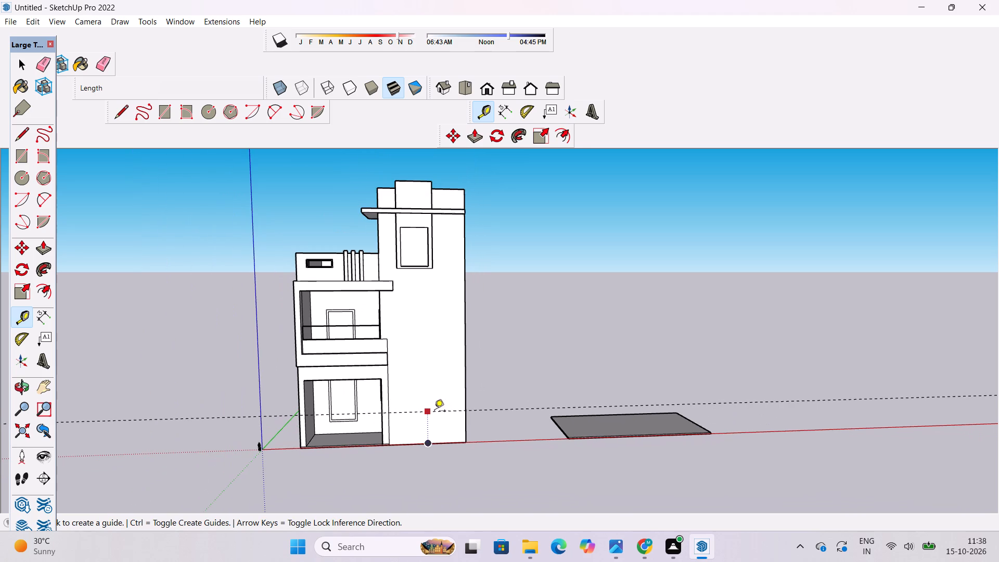
scroll(406, 427, "down", 4)
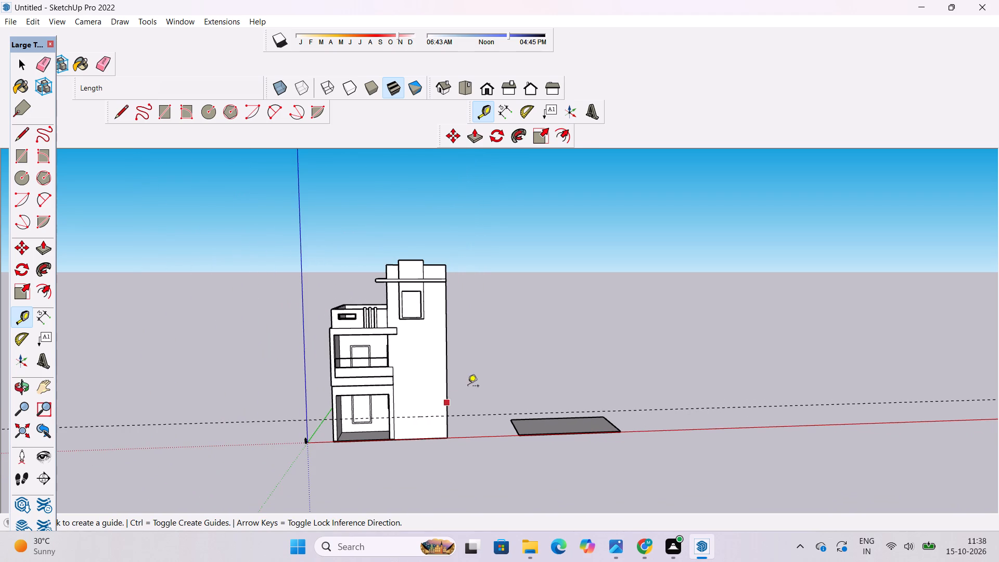
scroll(430, 322, "up", 9)
scroll(394, 361, "down", 1)
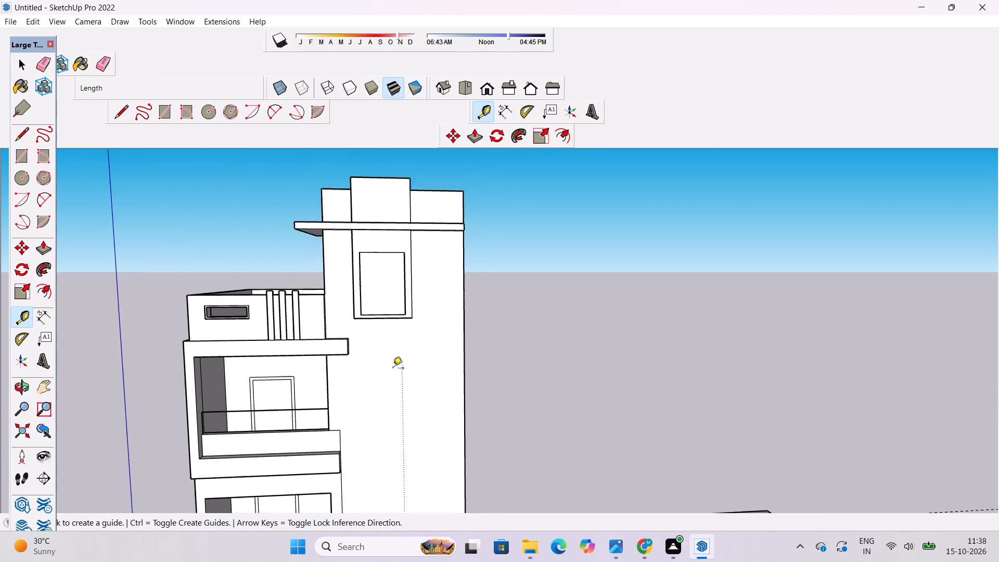
scroll(393, 369, "down", 4)
scroll(459, 325, "up", 8)
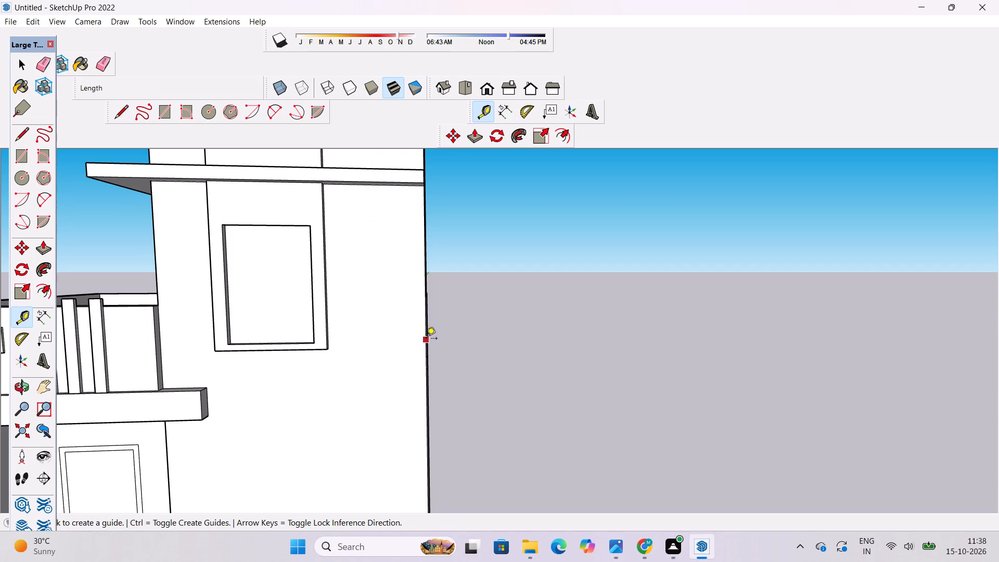
left_click(426, 339)
scroll(411, 341, "down", 4)
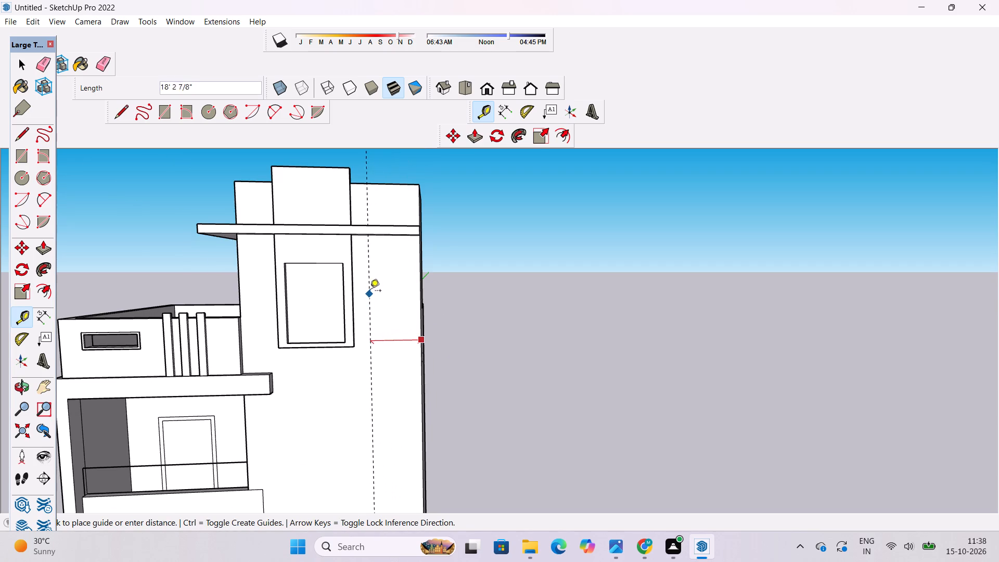
scroll(365, 281, "up", 4)
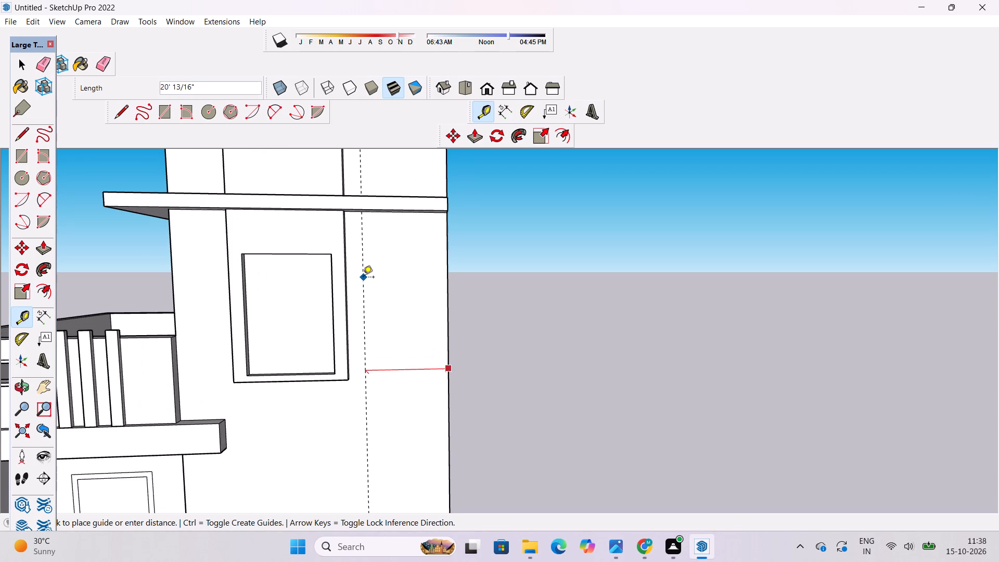
type("21'")
key("Return")
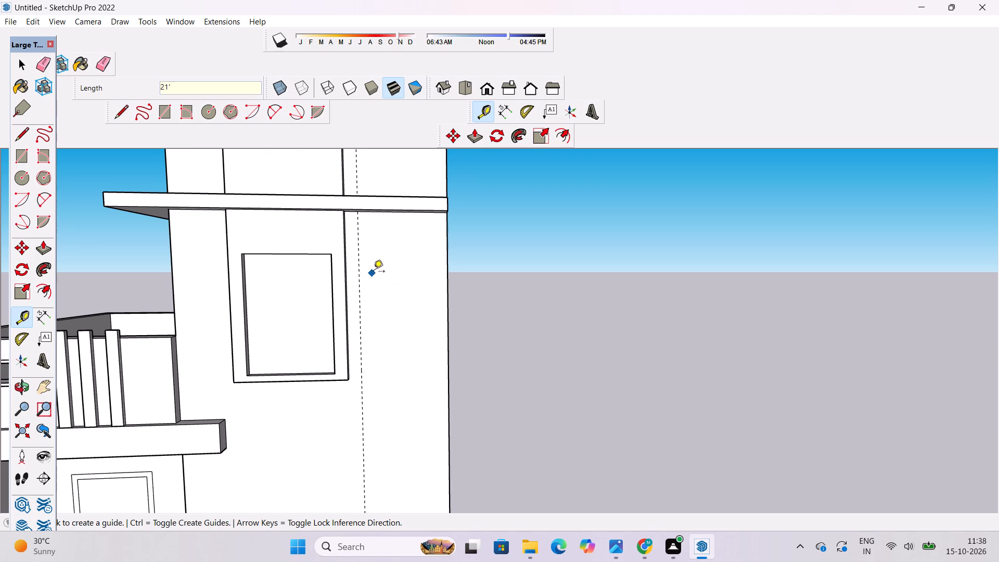
Draw a horizontal line along the 25' guide from the tall wall's outer edge to the vertical guide.
scroll(375, 272, "down", 10)
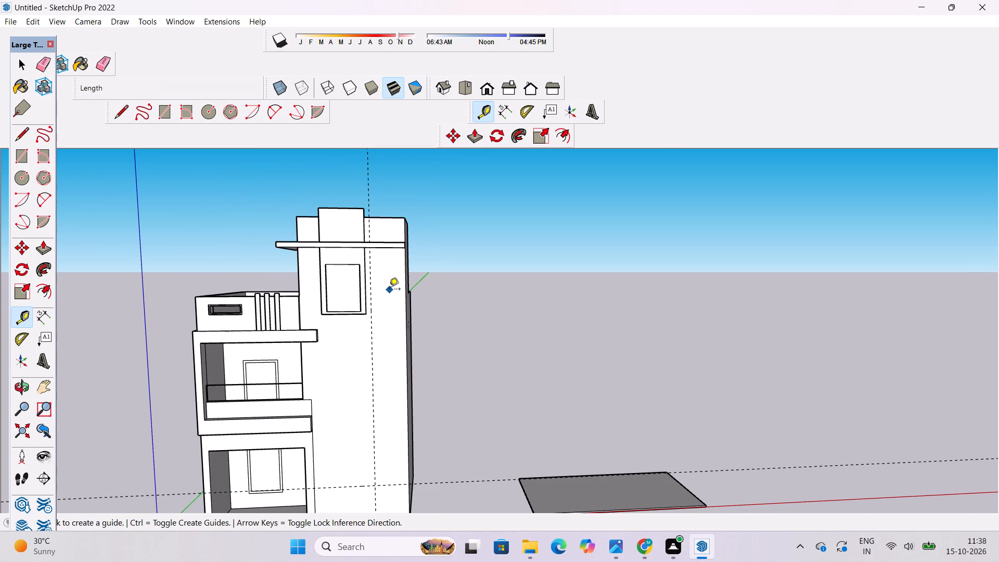
scroll(405, 275, "down", 1)
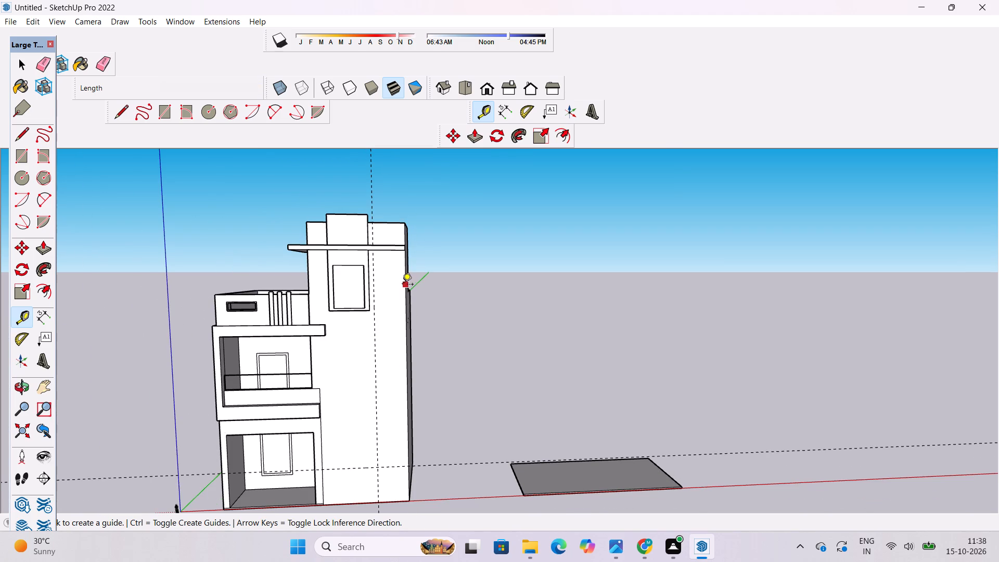
scroll(382, 357, "down", 3)
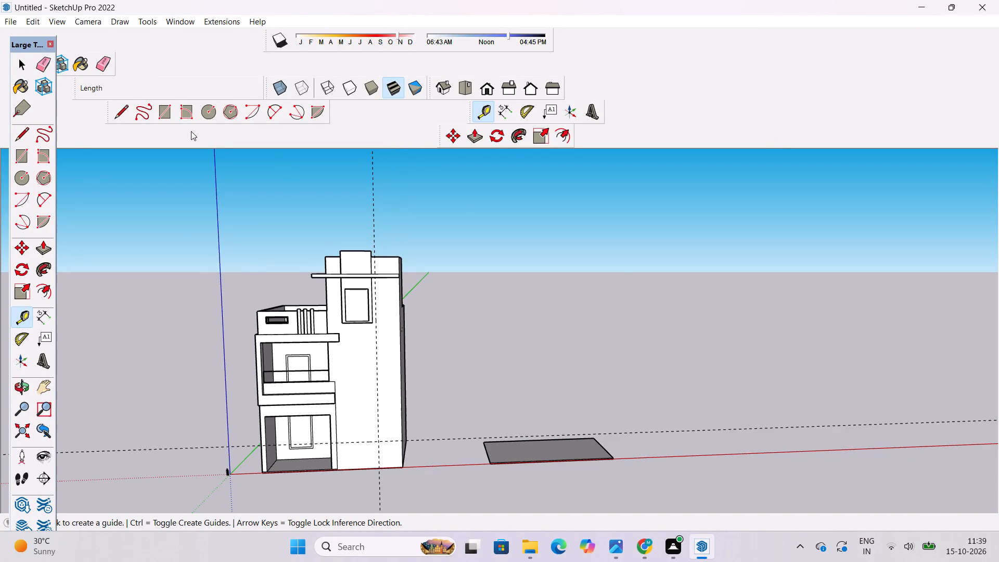
left_click(118, 116)
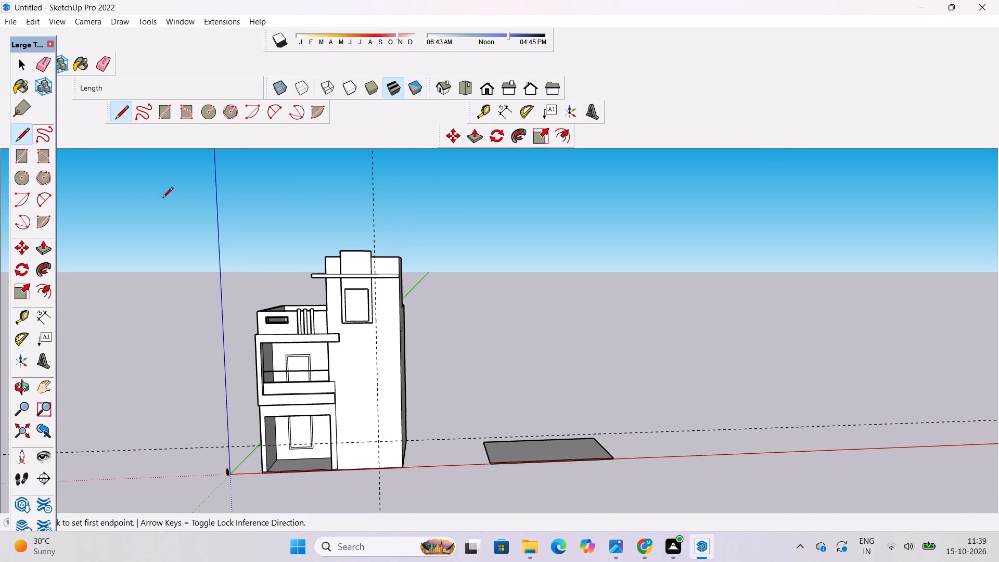
scroll(427, 312, "down", 5)
scroll(413, 413, "up", 13)
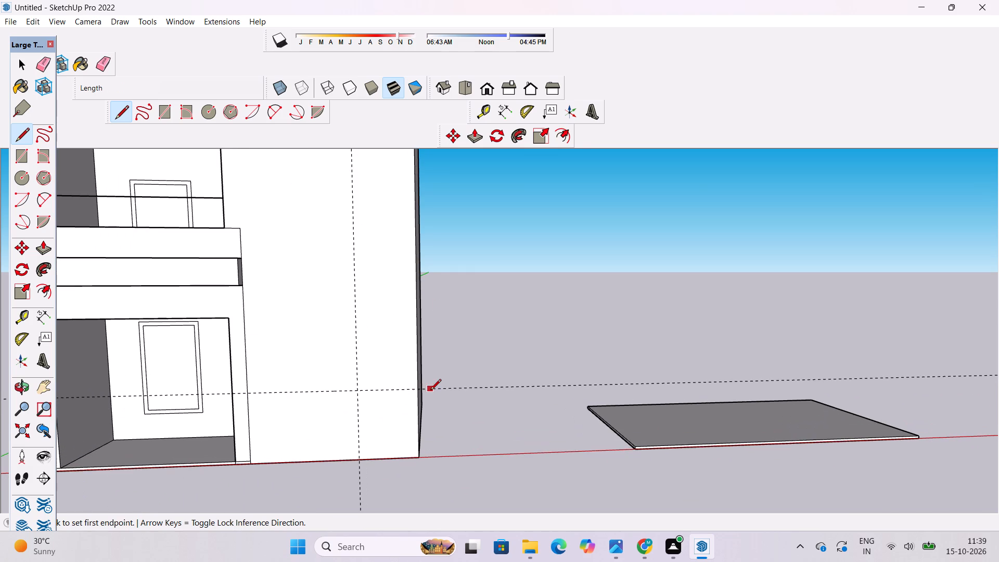
left_click(416, 392)
left_click(358, 388)
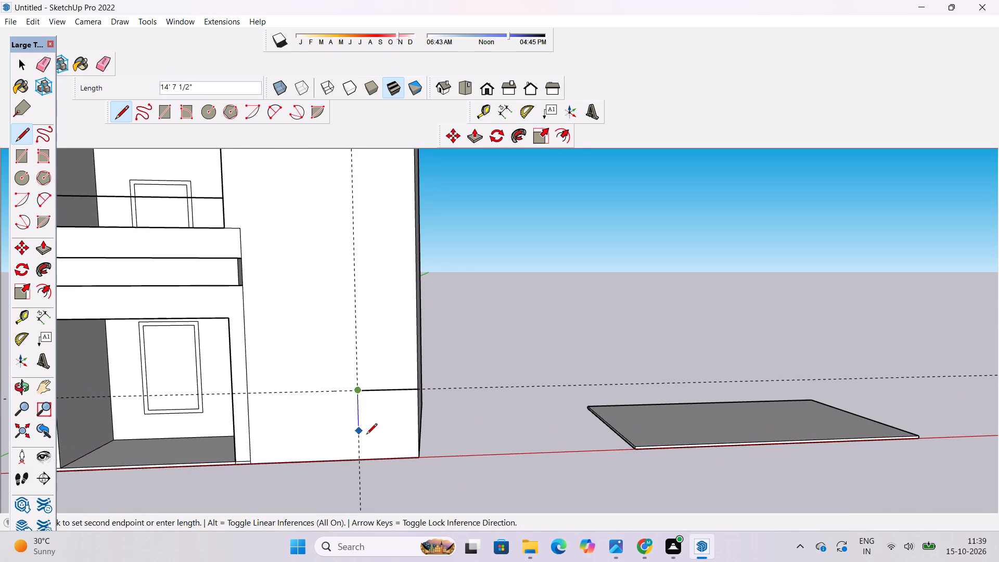
Continue with a 148' vertical line from the guide intersection up to the underside of the tall wall's projecting band.
scroll(363, 459, "down", 8)
scroll(345, 223, "up", 11)
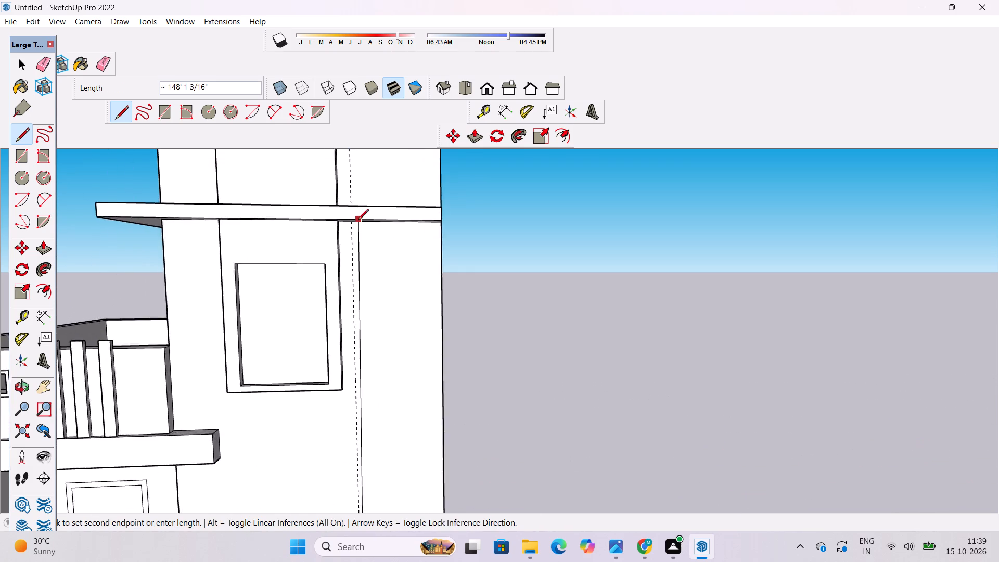
scroll(358, 221, "up", 15)
left_click(354, 174)
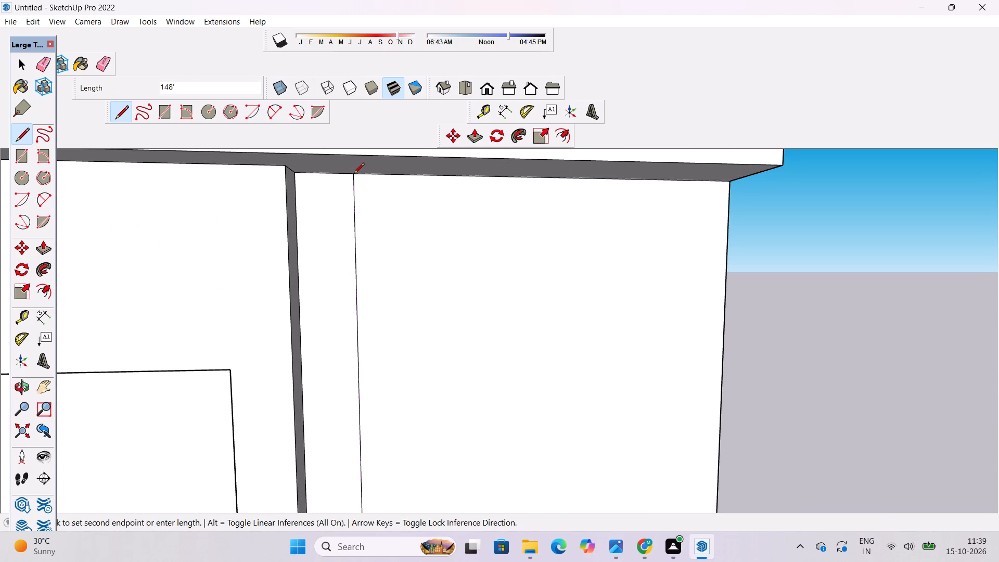
Erase the vertical guide line running through the tall wall's front face.
scroll(320, 302, "down", 10)
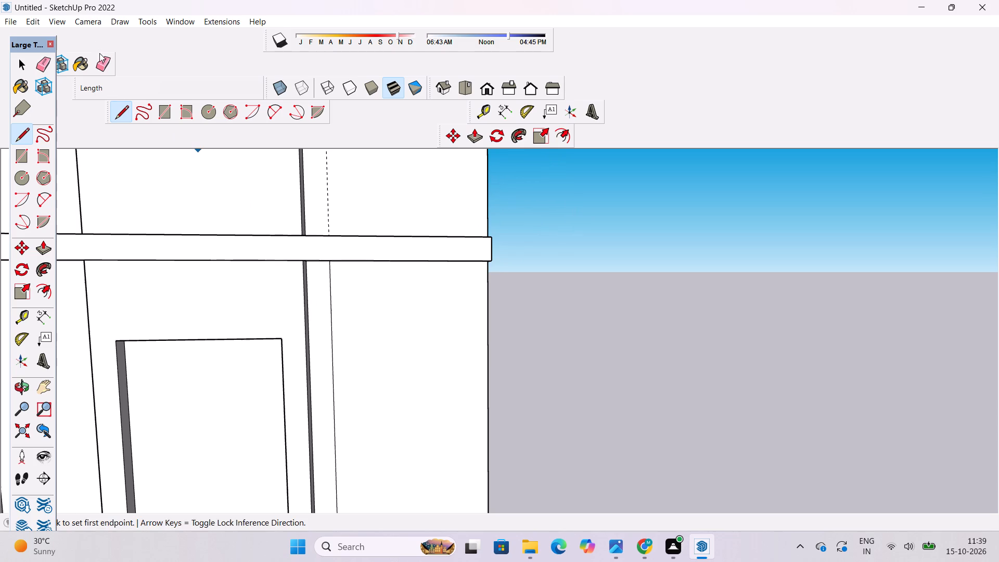
left_click(100, 60)
scroll(216, 282, "down", 6)
left_click_drag(285, 173, 285, 167)
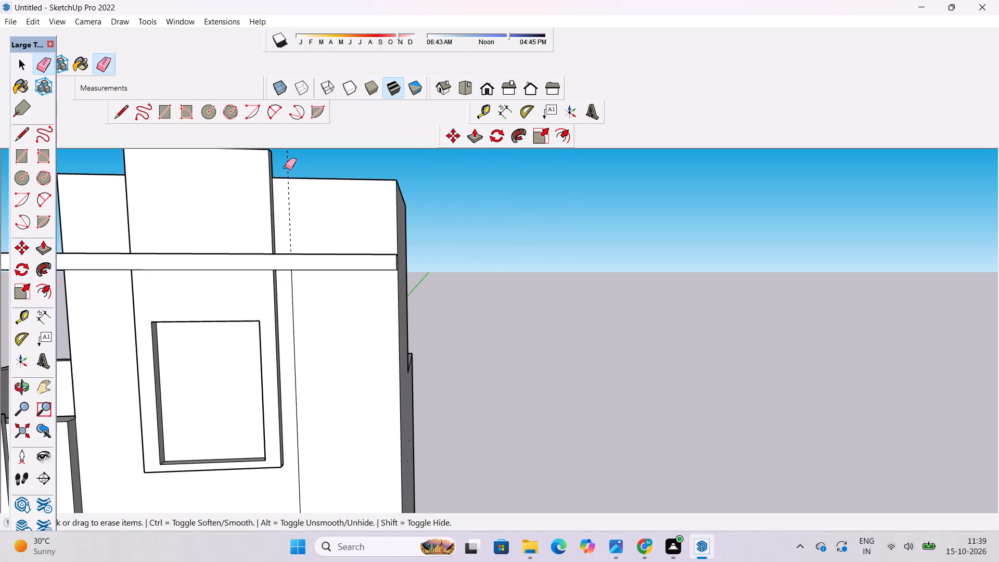
left_click_drag(285, 167, 280, 161)
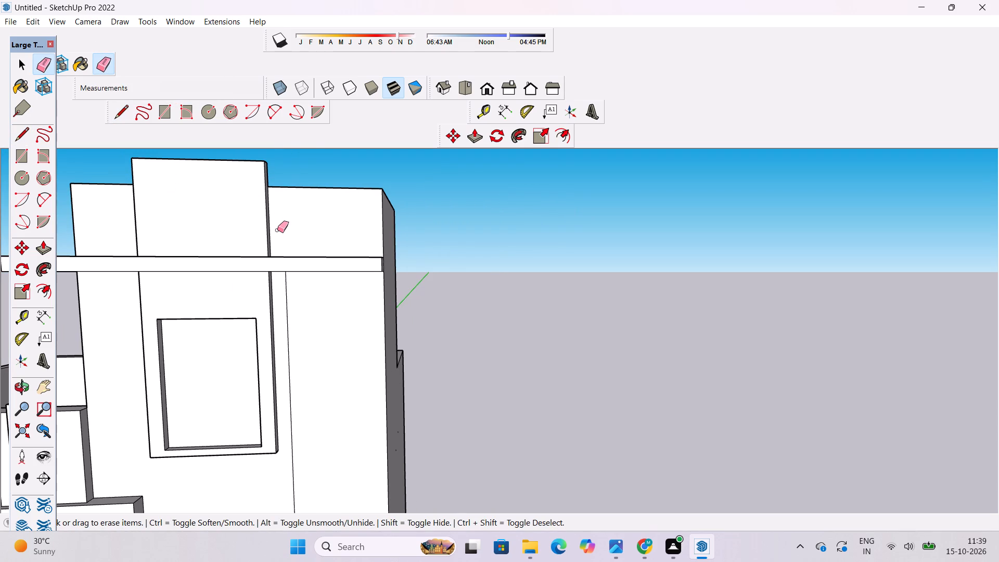
Examine the building and the new lines on the tall wall's front face from several angles.
key("o")
scroll(277, 232, "down", 5)
left_click_drag(293, 283, 343, 313)
left_click_drag(287, 353, 303, 237)
left_click_drag(337, 331, 265, 227)
scroll(325, 287, "down", 5)
left_click_drag(435, 300, 388, 461)
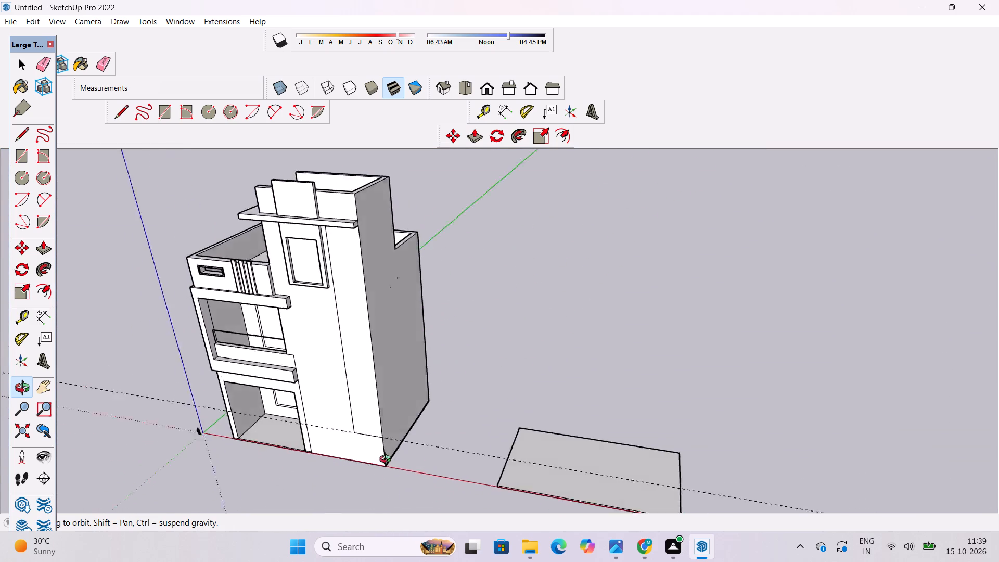
left_click_drag(388, 461, 452, 416)
left_click_drag(386, 442, 351, 369, "shift")
left_click_drag(318, 392, 407, 377)
left_click_drag(325, 419, 378, 376, "shift")
left_click(378, 387)
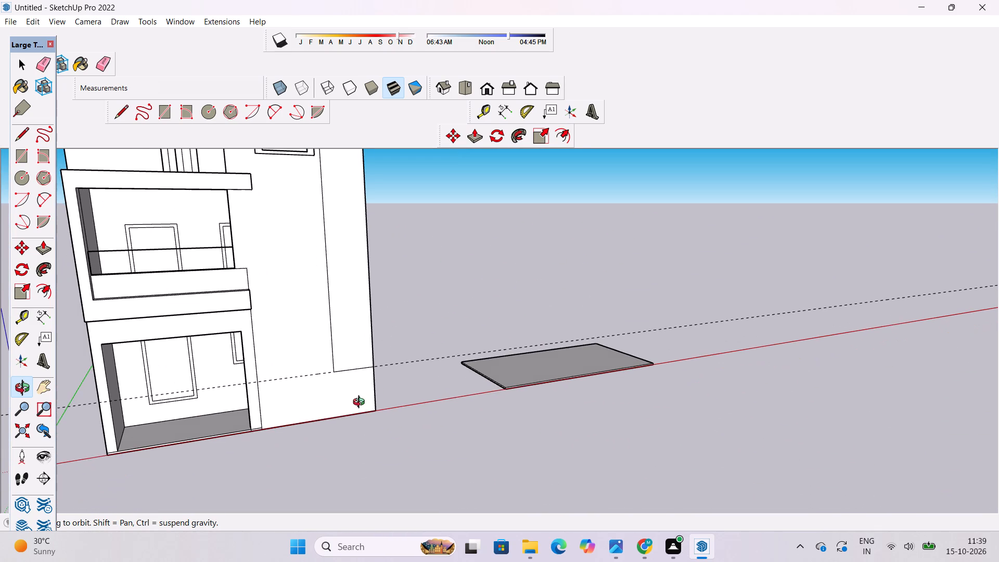
left_click_drag(355, 405, 278, 403)
Draw a 42' horizontal line along the guide from the ground-floor opening's side edge to the tall wall's new vertical line.
scroll(317, 371, "up", 2)
left_click(317, 370, "shift")
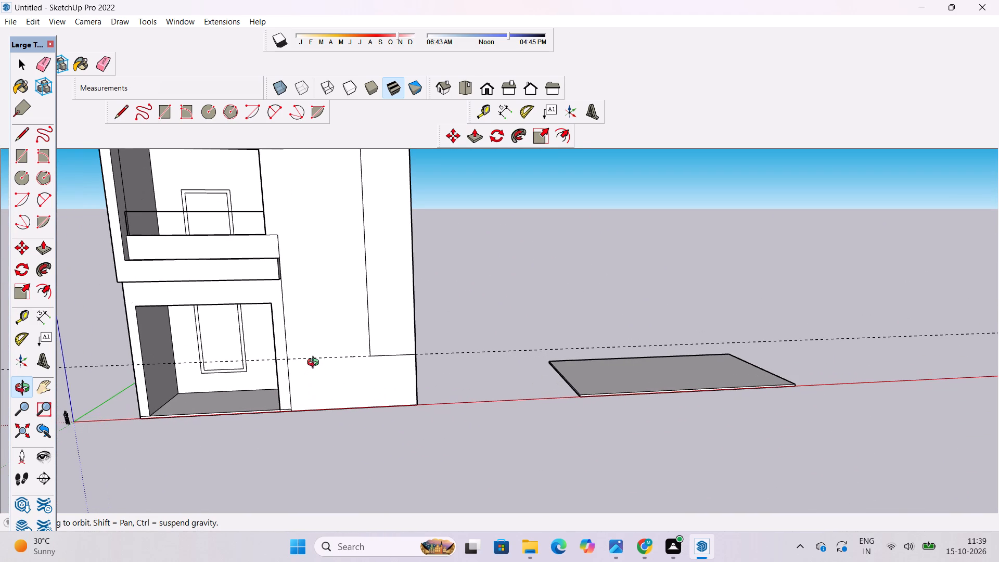
scroll(315, 364, "up", 1)
left_click_drag(315, 365, 324, 395, "shift")
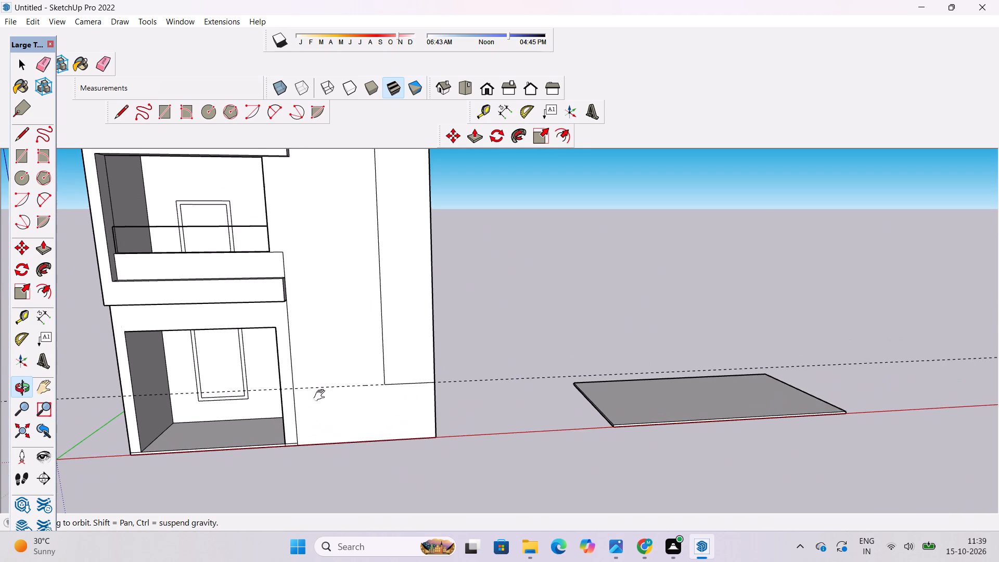
scroll(321, 395, "up", 3, "shift")
key("l")
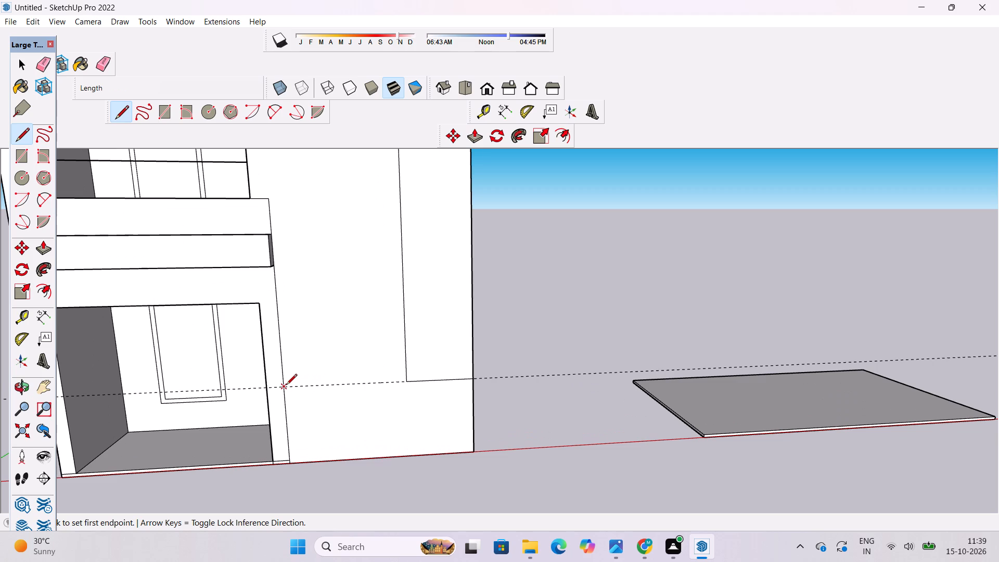
scroll(286, 386, "up", 4)
left_click(260, 387)
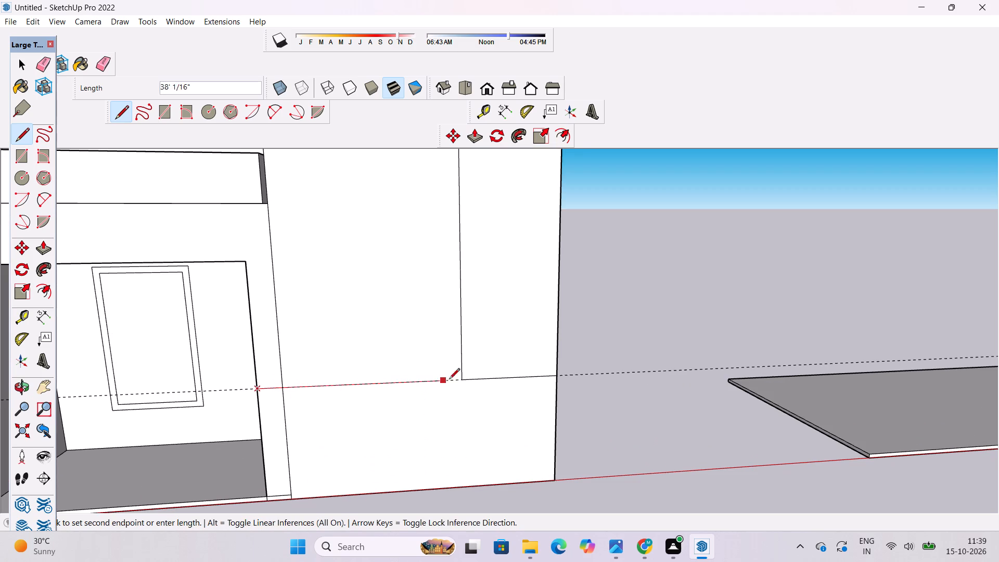
left_click(464, 377)
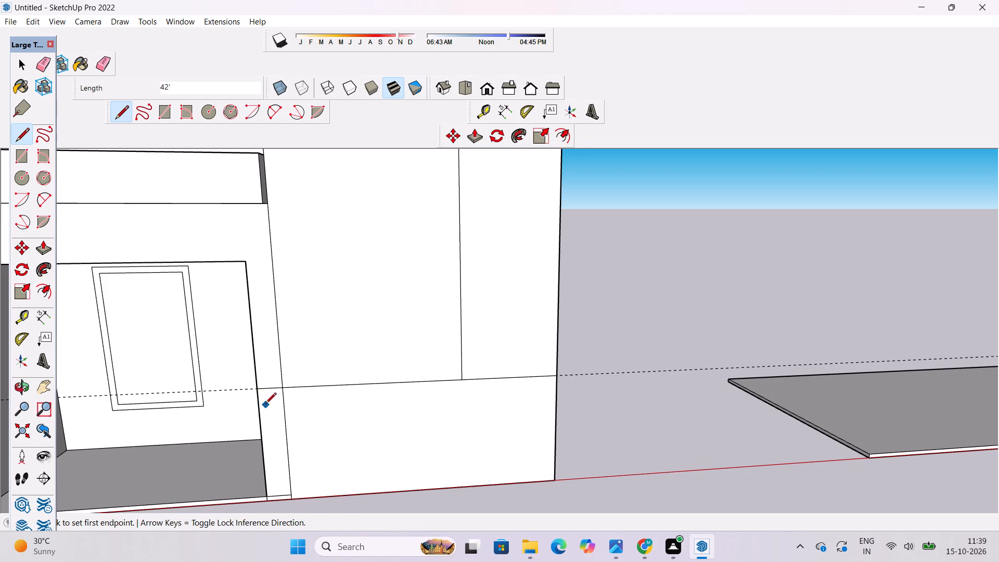
Erase the horizontal guide, the seam segment below the new horizontal line, and the leftover base-strip lines beside the ground-floor opening.
left_click(102, 65)
left_click_drag(292, 415, 283, 418)
left_click_drag(238, 387, 237, 393)
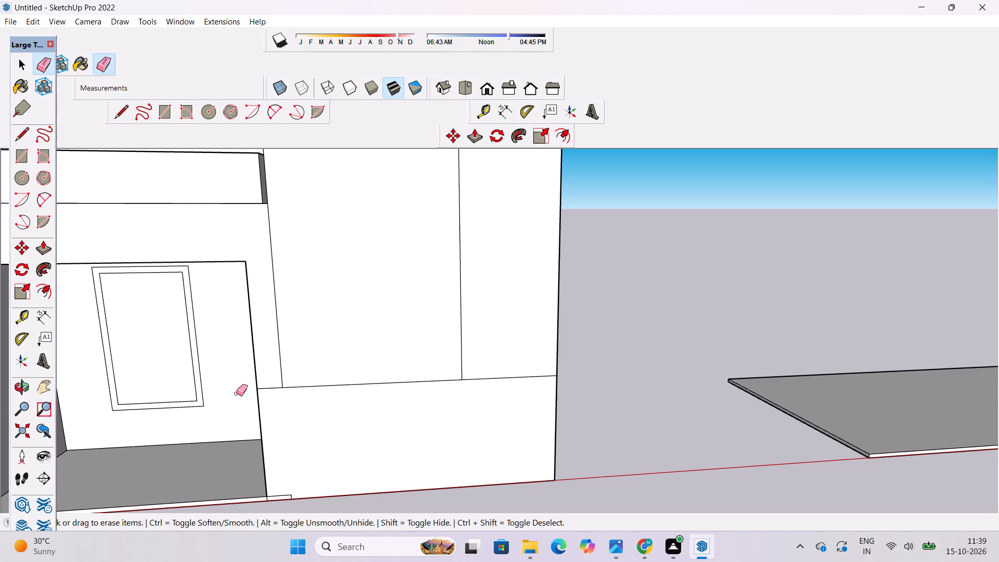
scroll(267, 504, "up", 4)
left_click_drag(296, 487, 296, 488)
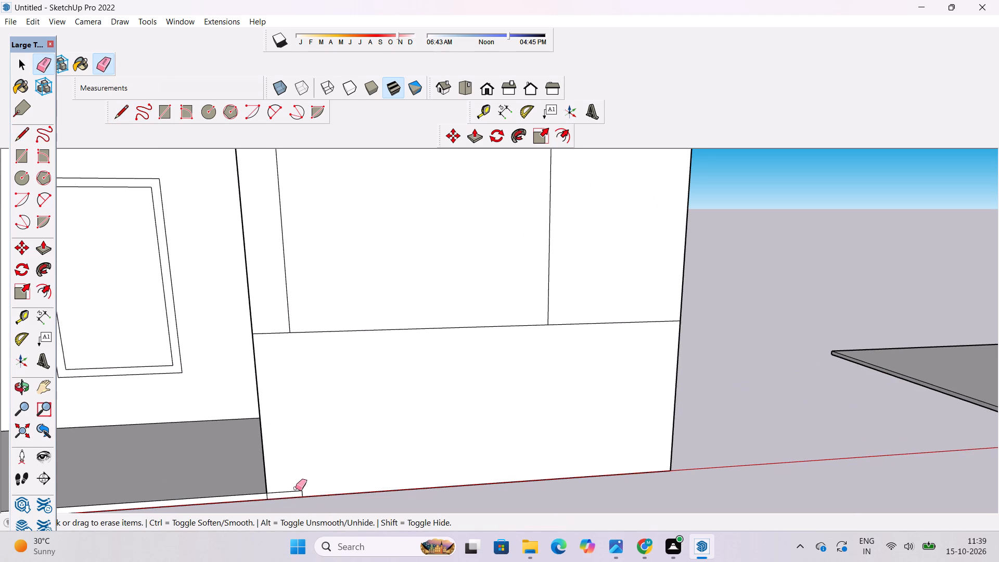
left_click_drag(296, 488, 302, 494)
Examine the ground-floor opening and the lower part of the tall wall's front face from oblique angles.
left_click(18, 387)
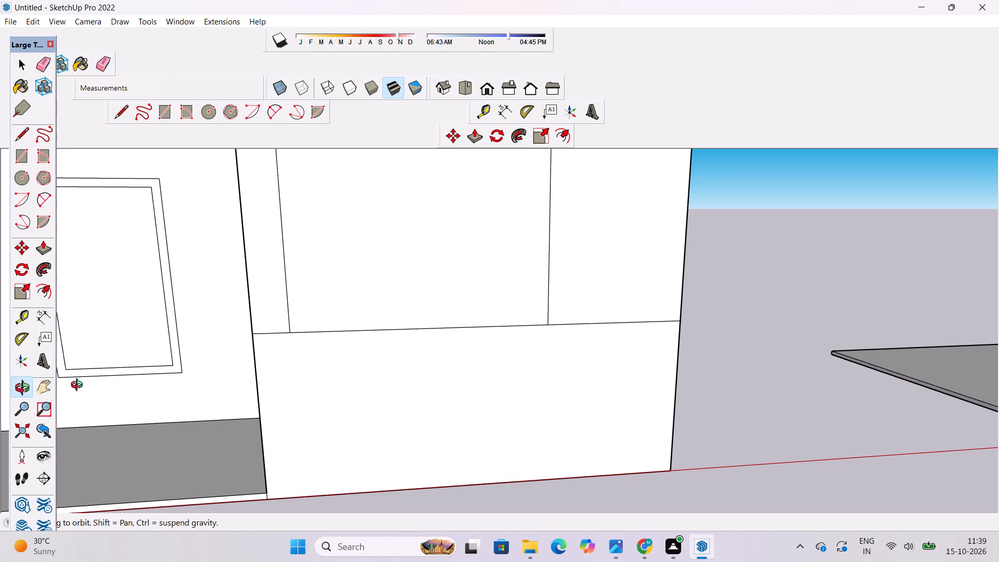
scroll(79, 383, "up", 4)
scroll(71, 383, "down", 4)
left_click_drag(71, 383, 300, 377)
scroll(304, 375, "up", 4)
left_click_drag(287, 387, 228, 351)
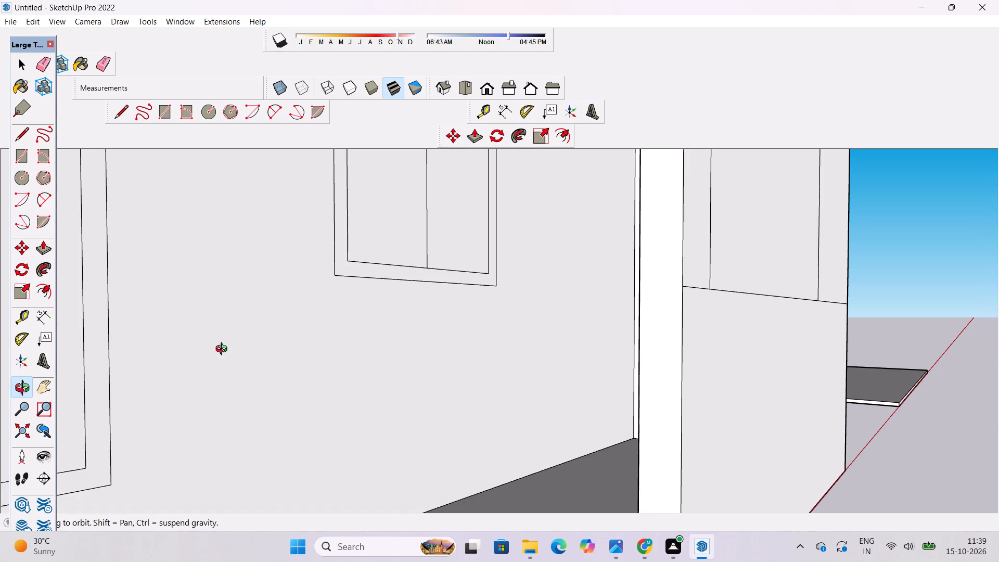
scroll(241, 276, "down", 7)
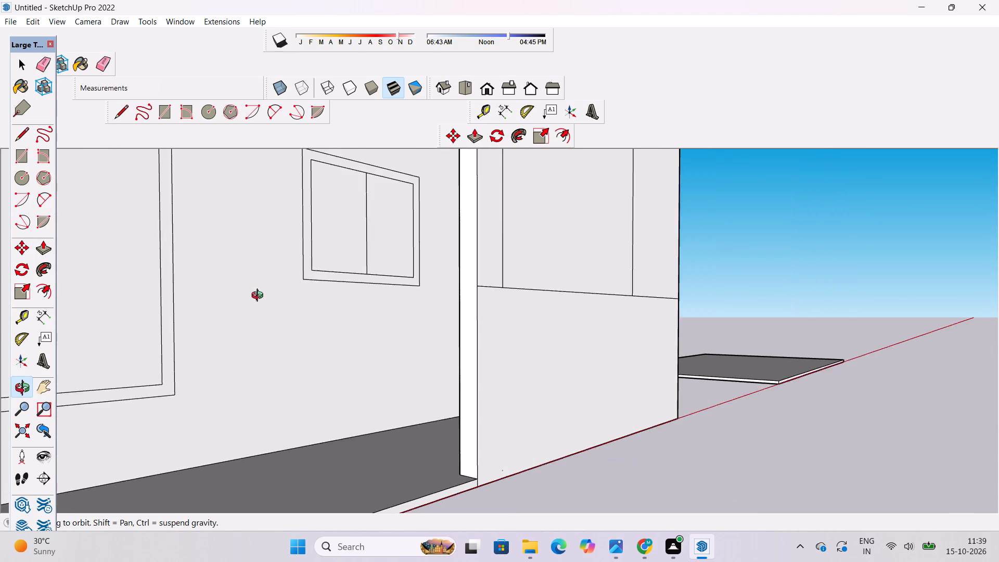
scroll(260, 297, "down", 4)
left_click_drag(267, 315, 196, 311)
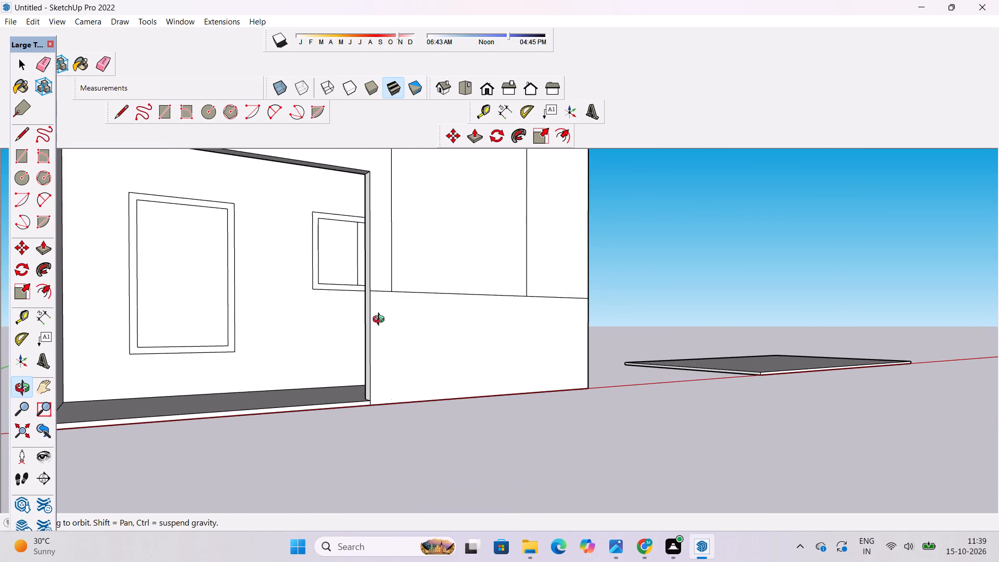
Examine the house front and the lower part of the tall wall beside the ground-floor opening from several angles.
scroll(353, 291, "down", 3)
left_click_drag(353, 291, 386, 360)
scroll(396, 334, "down", 6)
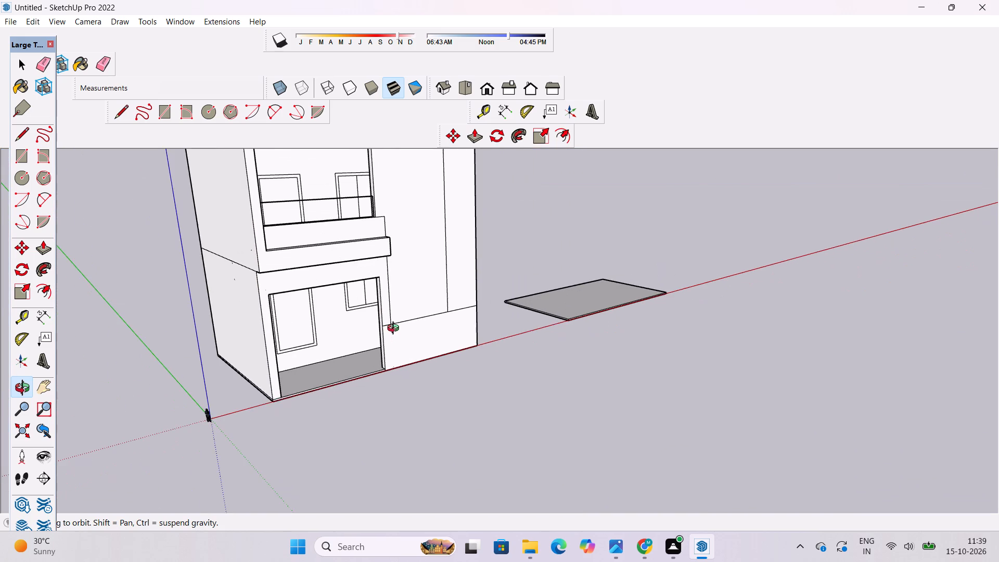
scroll(395, 329, "up", 1)
left_click_drag(386, 245, 384, 363, "shift")
scroll(382, 363, "down", 5)
left_click_drag(414, 410, 271, 301)
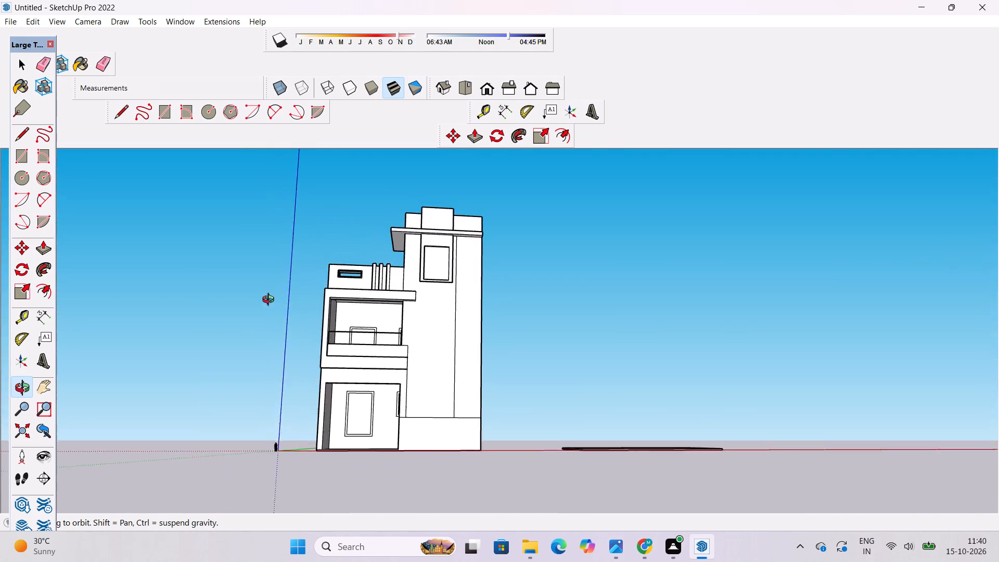
left_click_drag(271, 301, 355, 384)
scroll(369, 365, "up", 2)
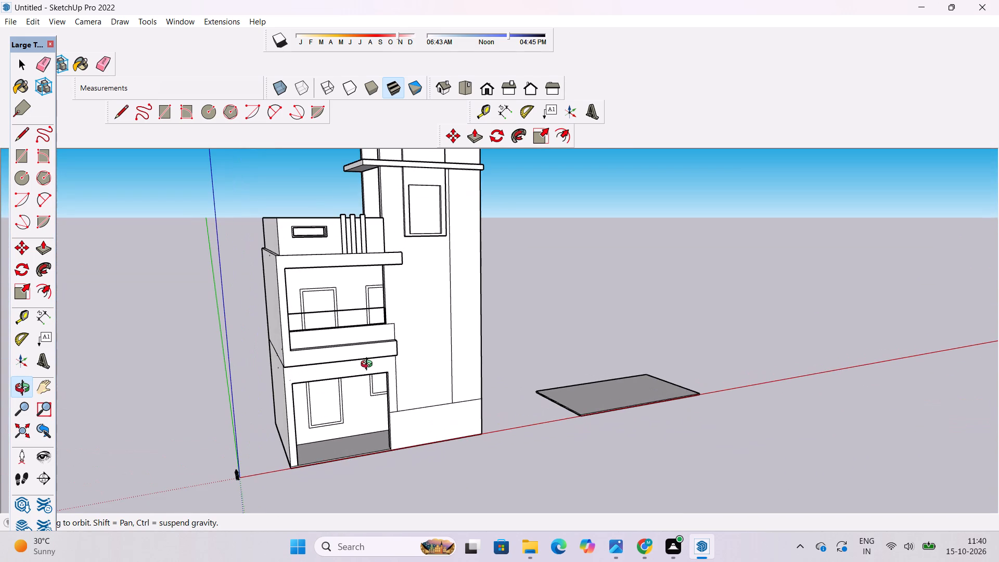
left_click_drag(436, 433, 225, 330, "shift")
scroll(205, 308, "up", 4)
left_click_drag(223, 328, 256, 404, "shift")
left_click_drag(246, 412, 218, 393)
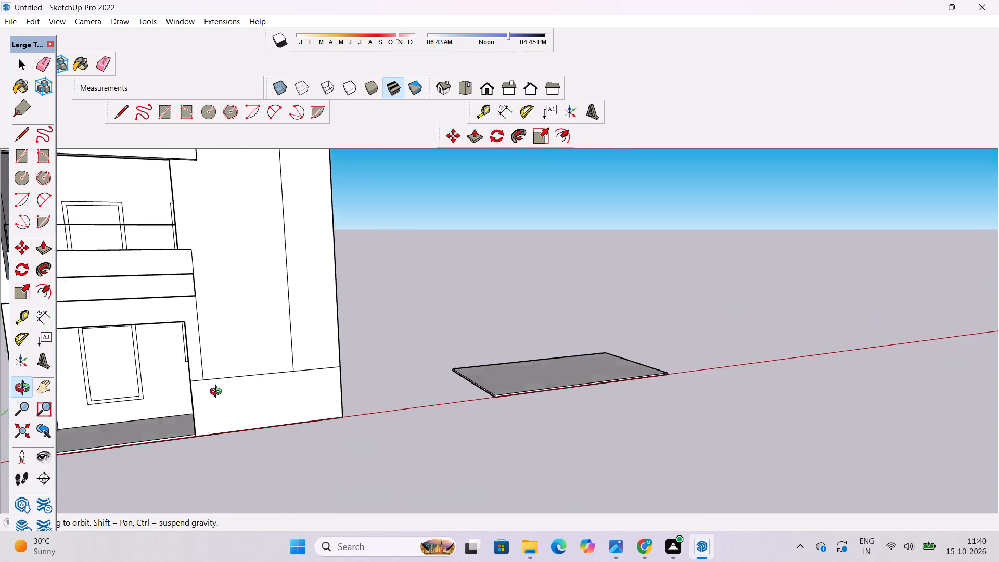
left_click_drag(218, 393, 178, 370)
scroll(175, 372, "up", 5)
left_click_drag(208, 410, 174, 365, "shift")
left_click_drag(189, 384, 236, 395)
scroll(257, 388, "up", 2)
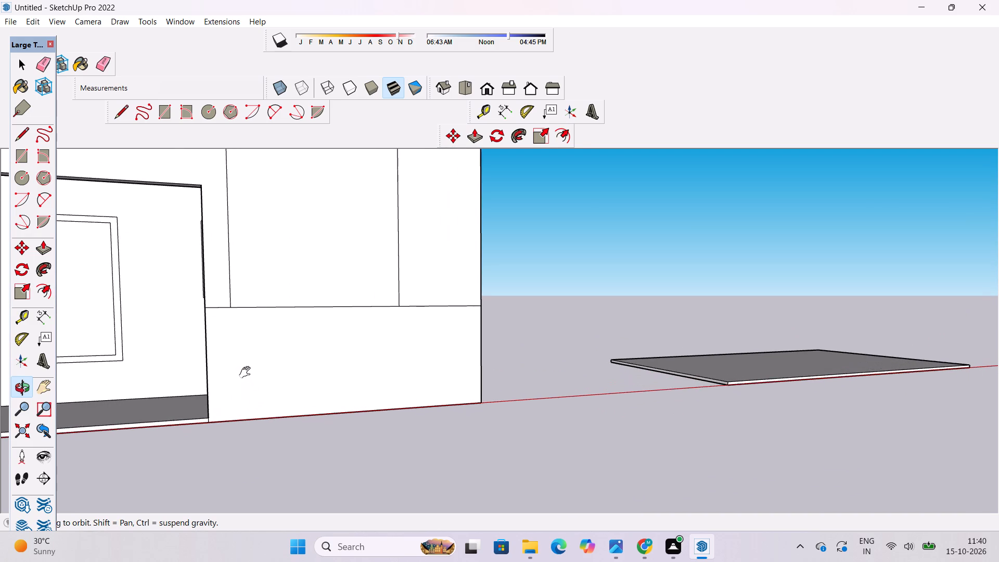
scroll(246, 371, "down", 3, "shift")
left_click_drag(244, 369, 242, 388, "shift")
scroll(240, 388, "up", 2)
left_click_drag(237, 387, 210, 414)
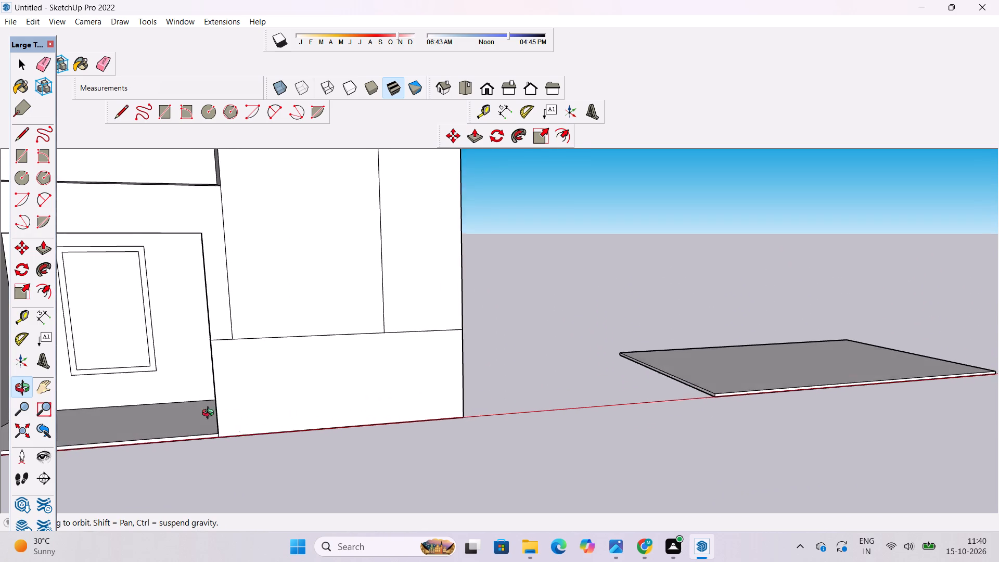
left_click_drag(210, 414, 221, 438)
scroll(244, 432, "up", 2, "shift")
left_click_drag(244, 425, 251, 430, "shift")
left_click_drag(252, 431, 242, 423)
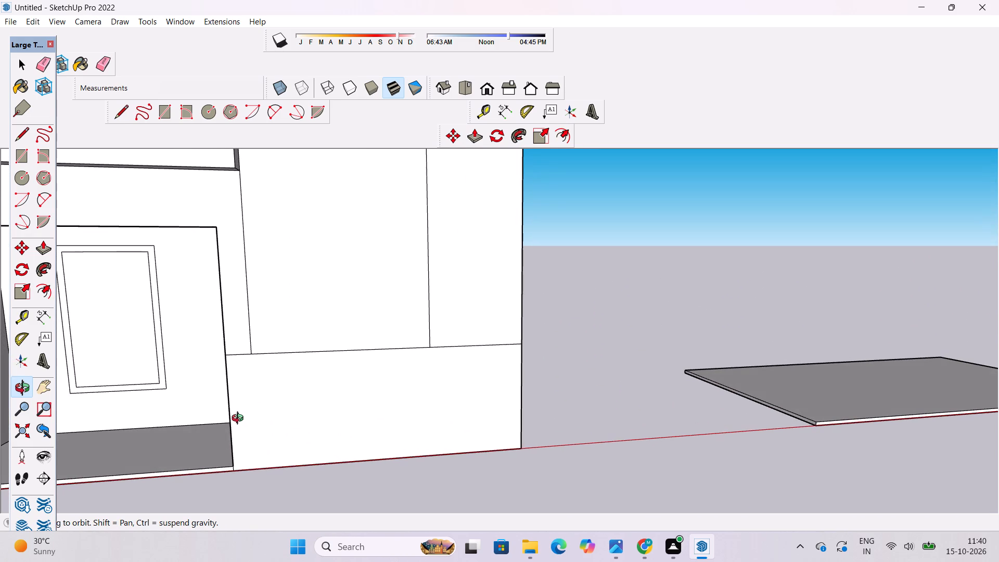
Place a vertical guide on the lower wall face 5' from the ground-floor opening's side edge, in line with the vertical line above.
left_click(240, 418, "shift")
scroll(242, 422, "down", 4, "shift")
left_click_drag(242, 421, 238, 413, "shift")
key("t")
scroll(233, 407, "up", 4)
left_click(233, 407)
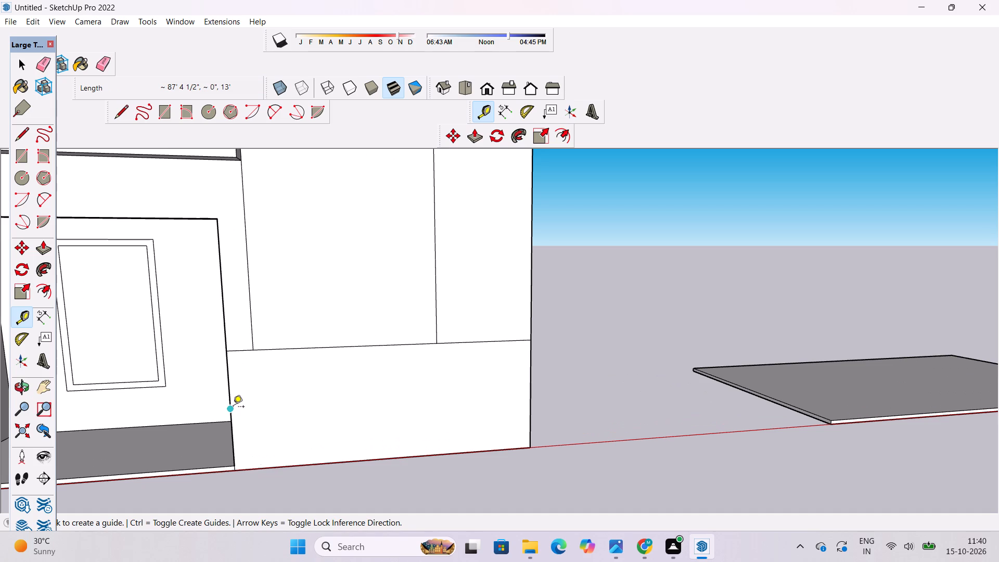
scroll(252, 405, "down", 3)
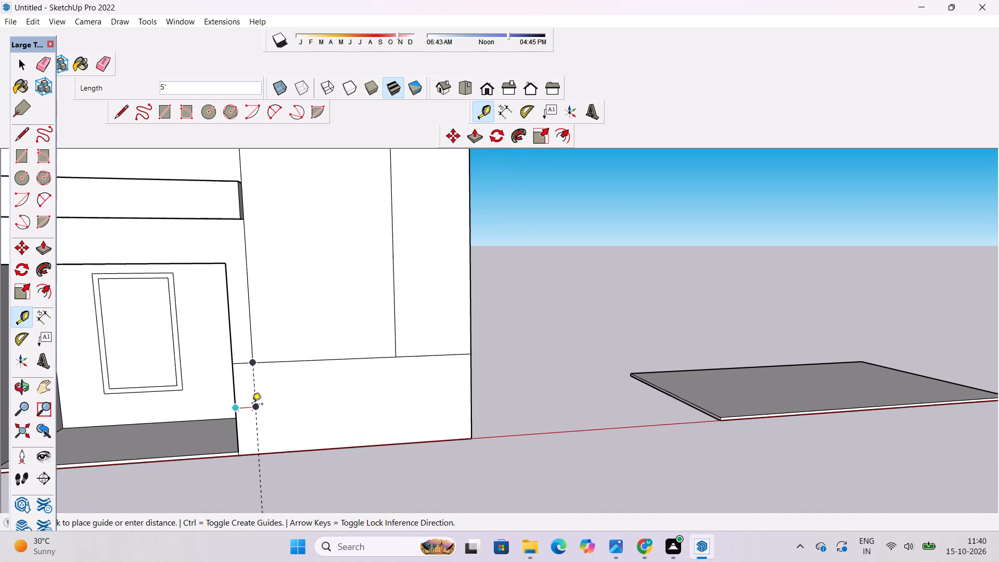
scroll(256, 401, "up", 1)
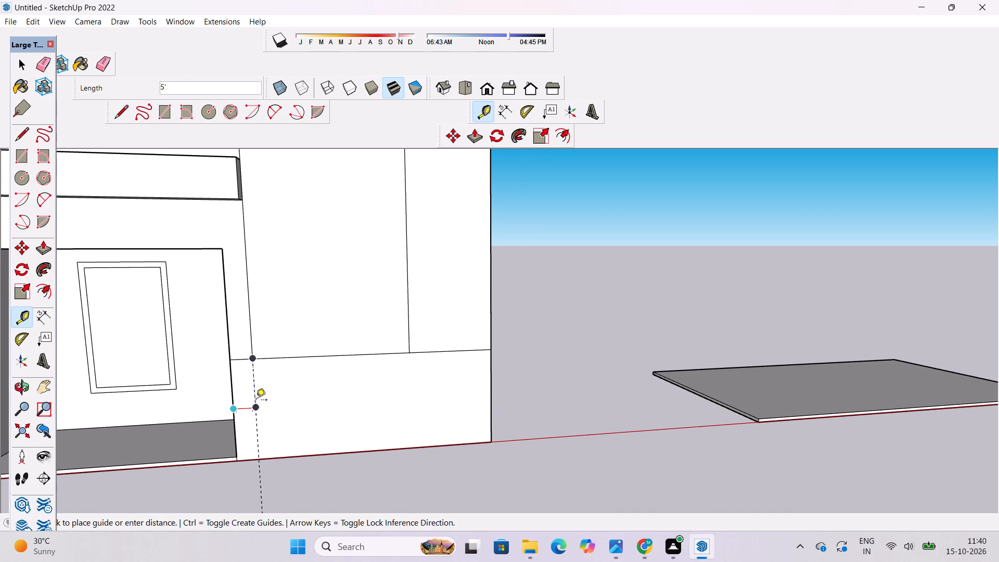
left_click(256, 401)
Place a second vertical guide on the lower wall face 24' in from the tall wall's outer edge.
scroll(256, 401, "down", 2)
scroll(460, 390, "up", 3)
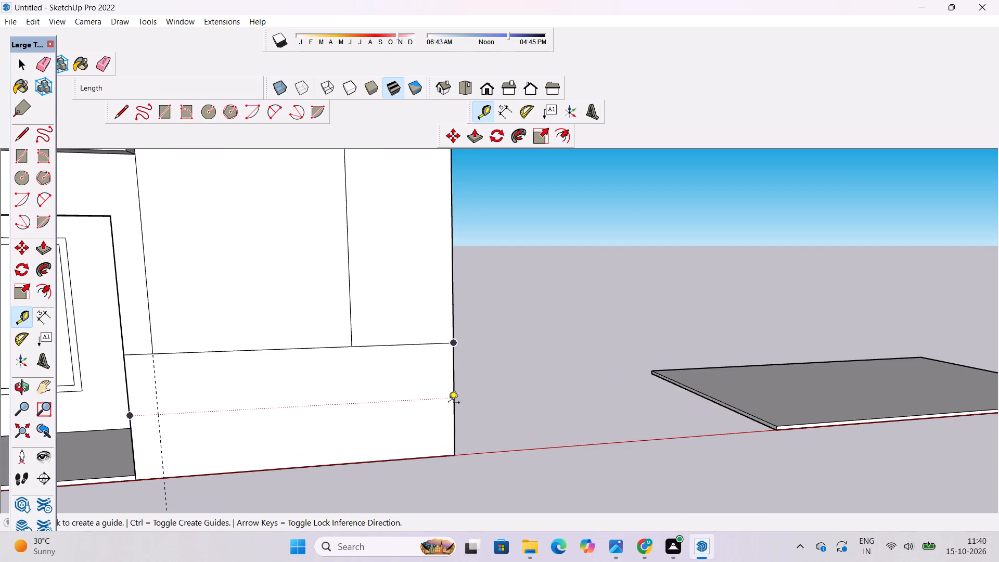
left_click(453, 396)
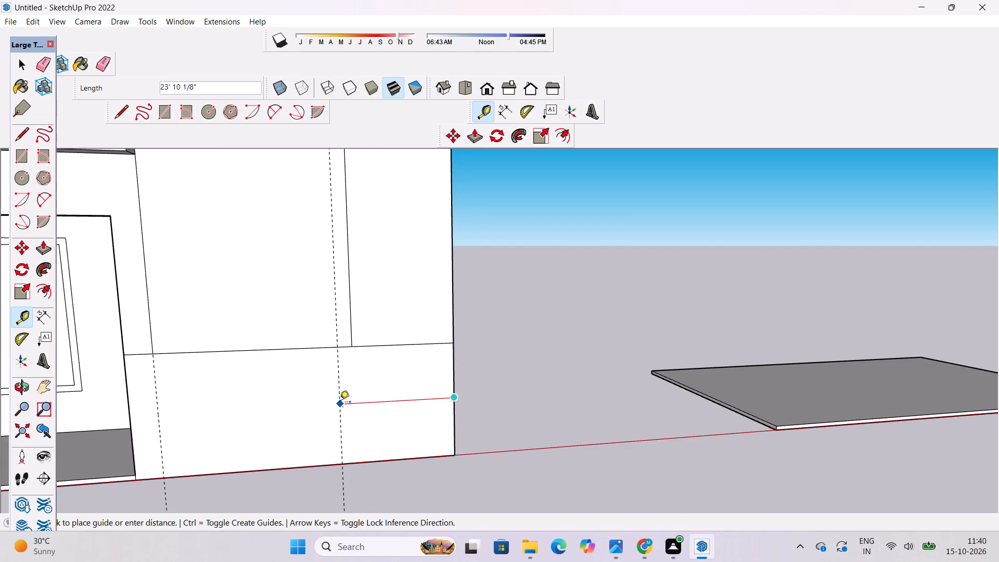
type("24'")
key("Return")
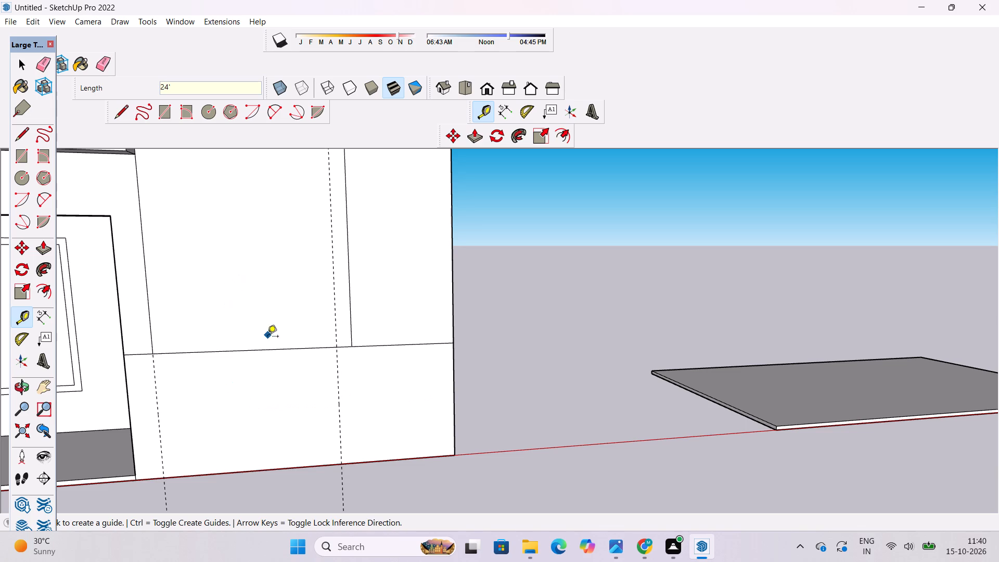
Place a horizontal guide 1.6' below the horizontal dividing line on the tall wall's front face.
left_click(253, 349)
scroll(257, 378, "up", 3)
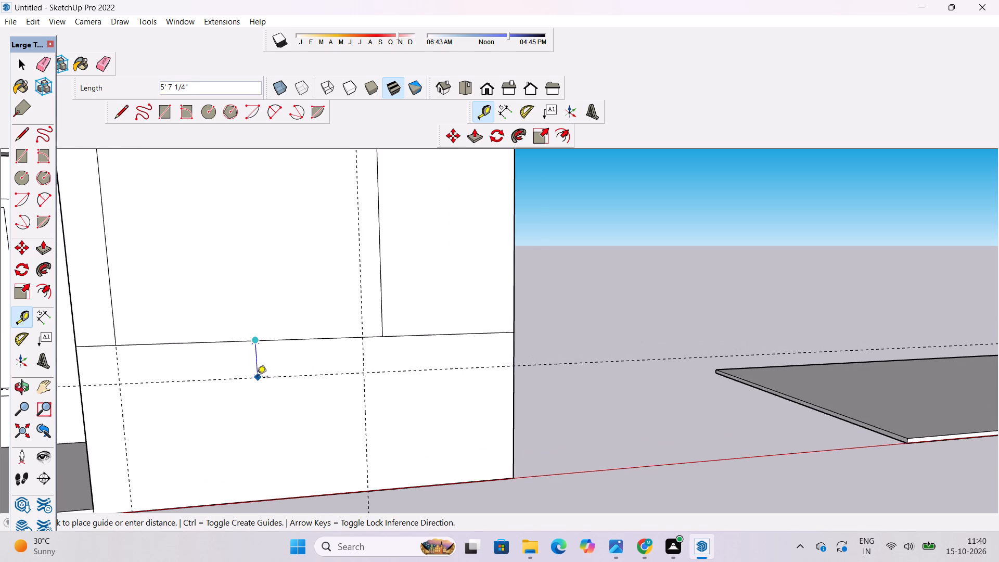
scroll(257, 378, "up", 1)
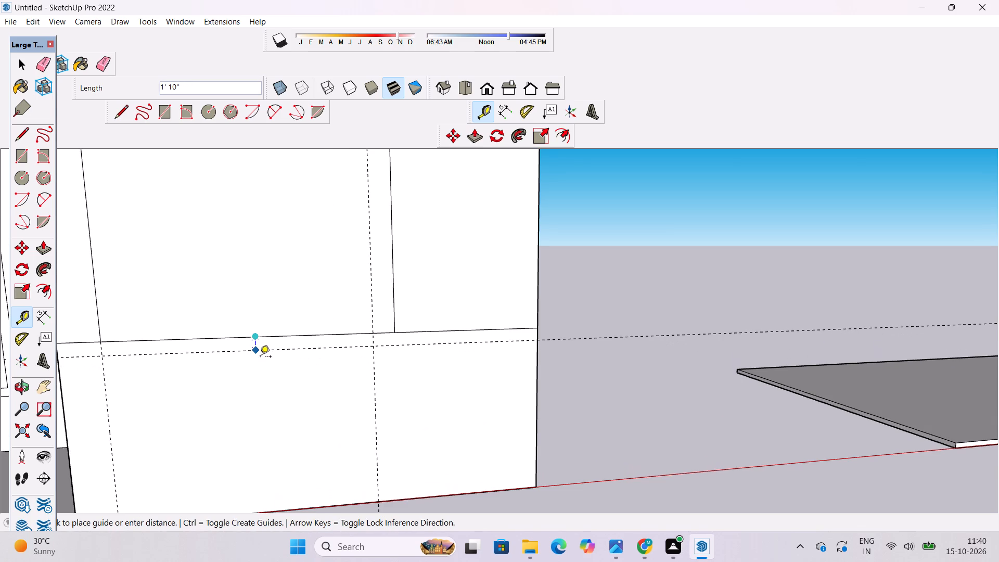
type("1.")
type("6'")
key("Return")
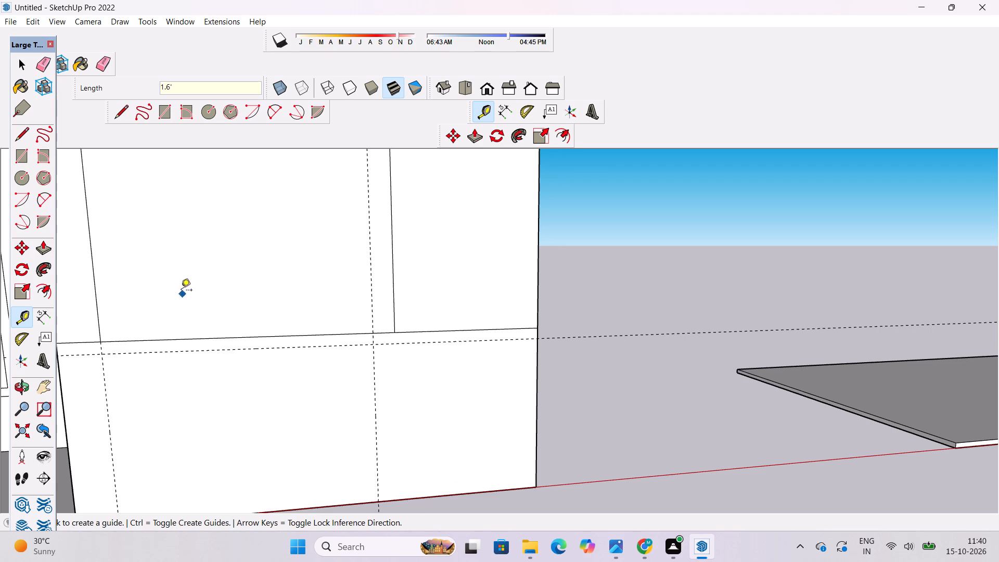
Draw the two sides and top of a rectangular panel along the guides, starting and ending on the wall's base edge.
left_click(119, 108)
scroll(161, 209, "down", 5)
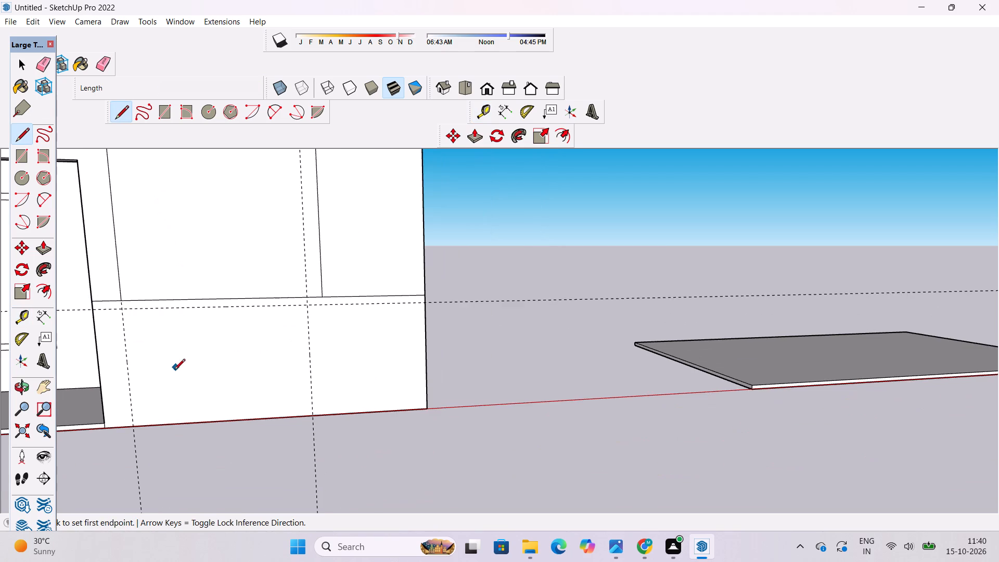
scroll(144, 416, "up", 5)
left_click(126, 432)
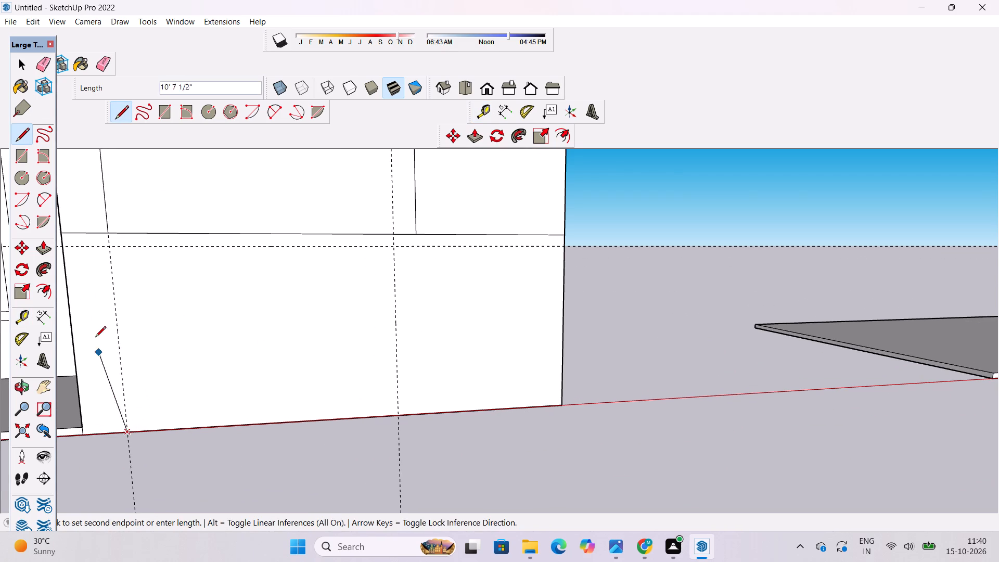
left_click(108, 248)
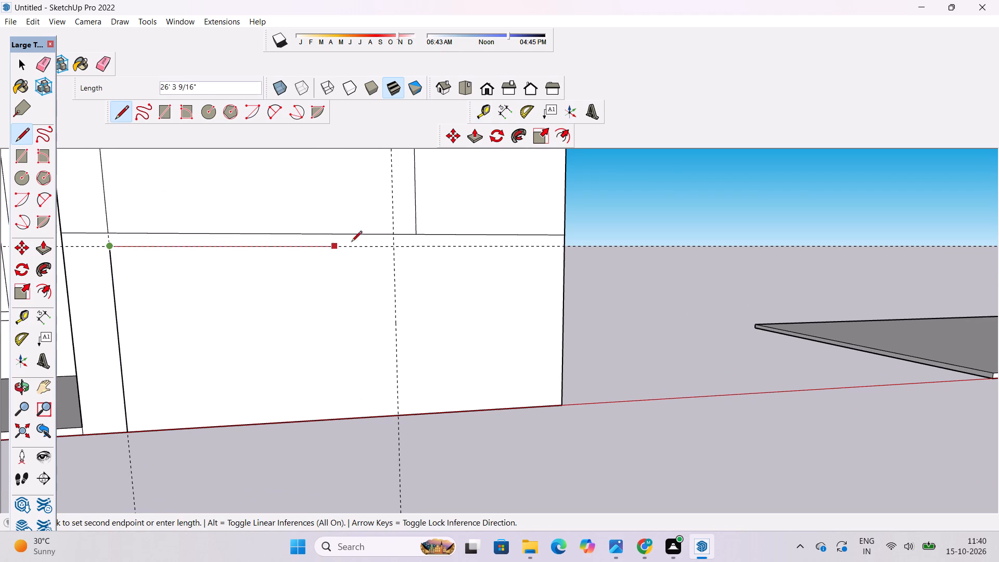
left_click(396, 248)
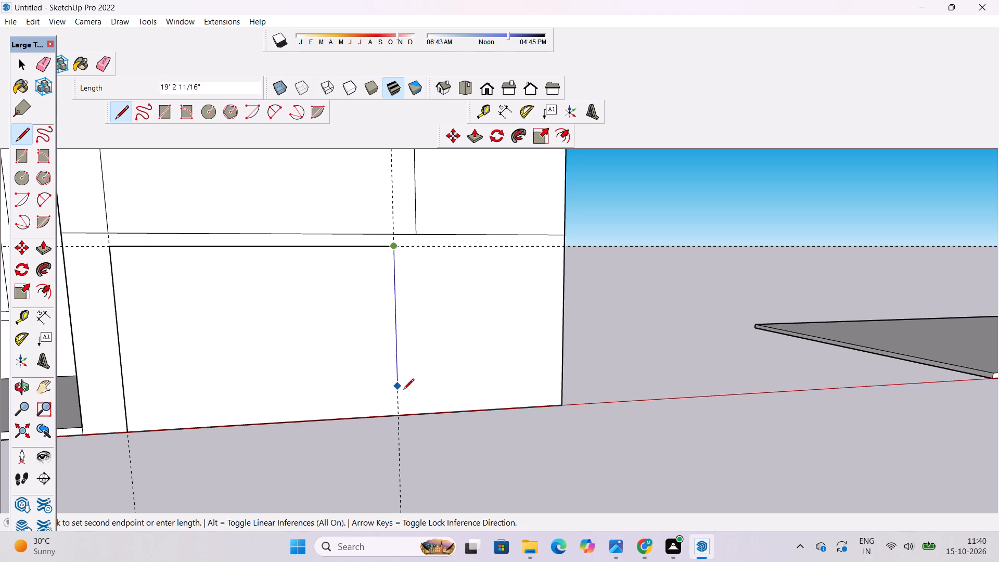
left_click(399, 415)
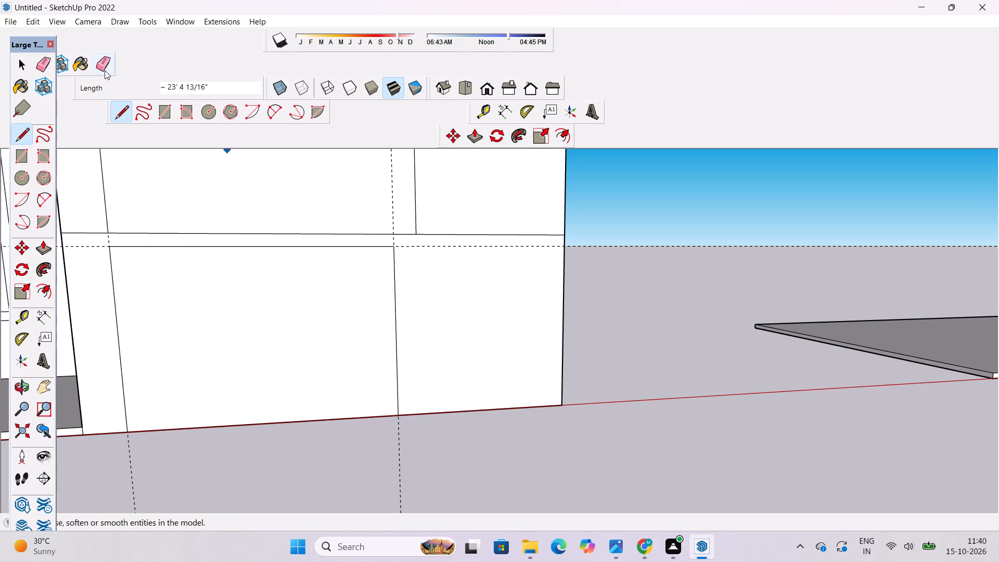
Erase the horizontal guide and both vertical guides around the new lower-wall panel.
left_click(103, 68)
left_click(424, 246)
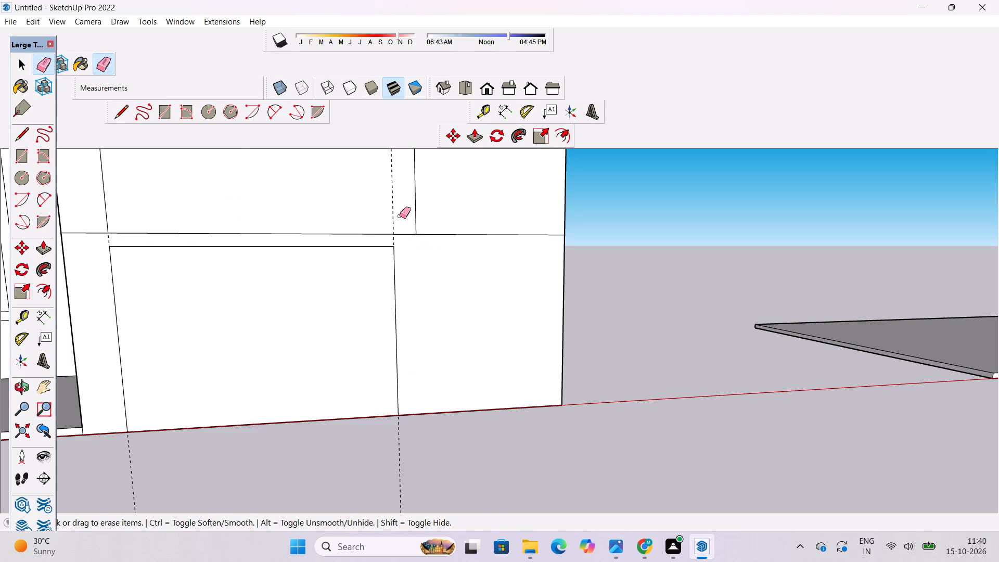
left_click(393, 206)
left_click_drag(148, 485, 117, 484)
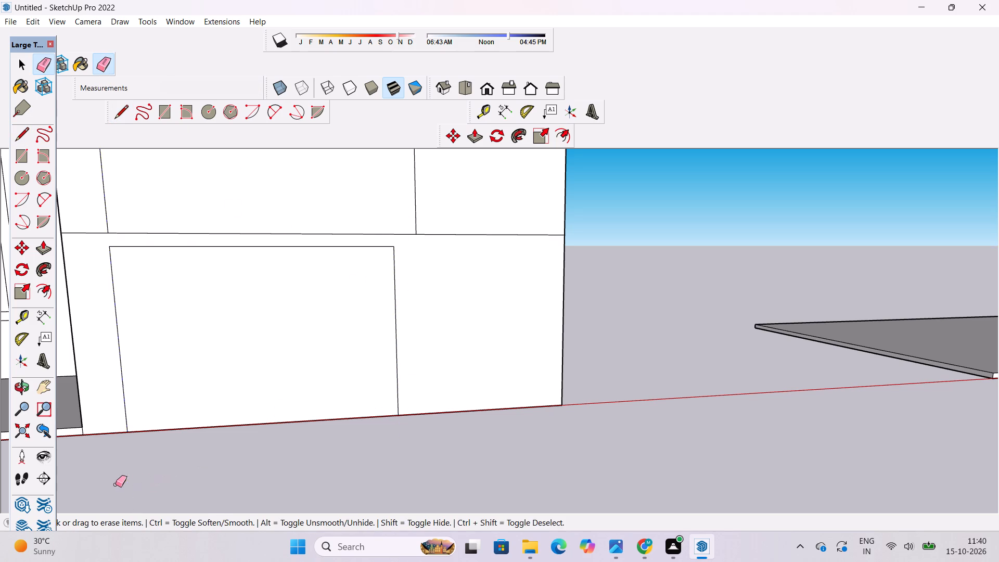
Push/Pull the border face surrounding the lower-wall panel outward by 2'.
scroll(305, 516, "down", 6)
scroll(316, 413, "down", 10)
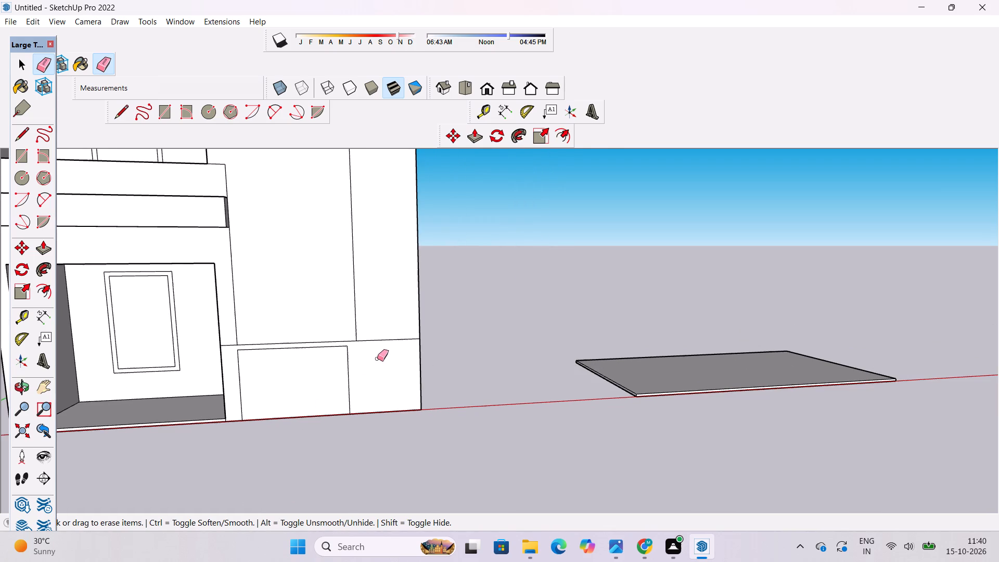
key("space")
key("o")
left_click_drag(290, 407, 314, 416)
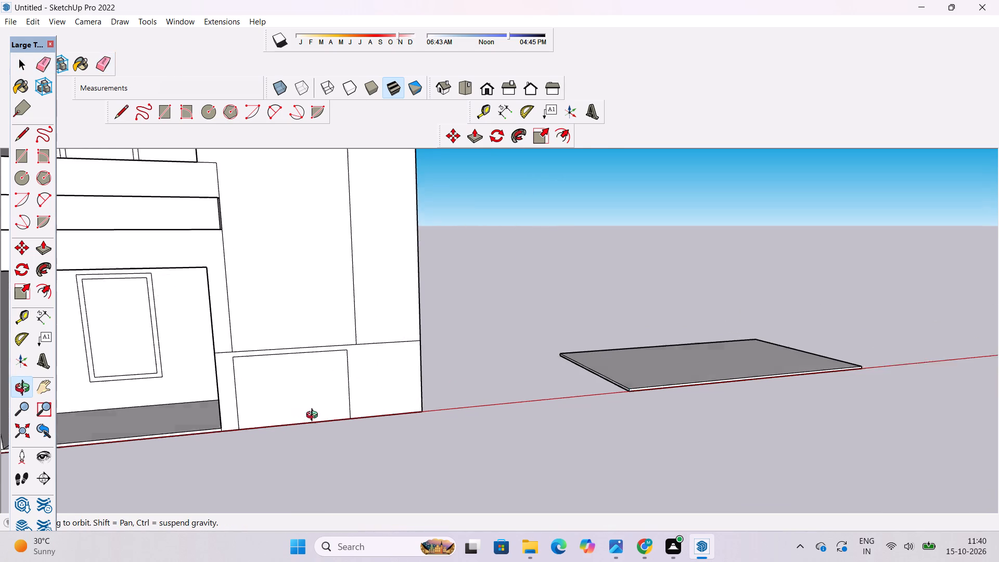
left_click_drag(314, 416, 407, 427)
left_click_drag(333, 420, 320, 389)
left_click_drag(237, 405, 374, 407)
scroll(317, 432, "down", 5)
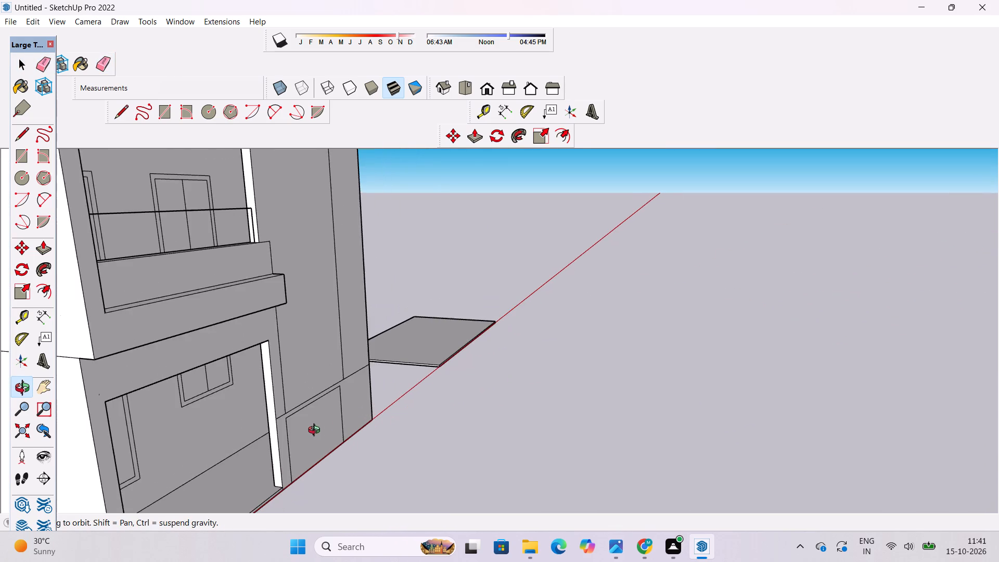
left_click_drag(314, 431, 318, 405, "shift")
scroll(297, 389, "up", 1, "shift")
left_click_drag(296, 389, 295, 383, "shift")
scroll(294, 380, "up", 5, "shift")
left_click_drag(301, 391, 289, 389, "shift")
key("p")
scroll(261, 403, "down", 5)
scroll(262, 405, "up", 2)
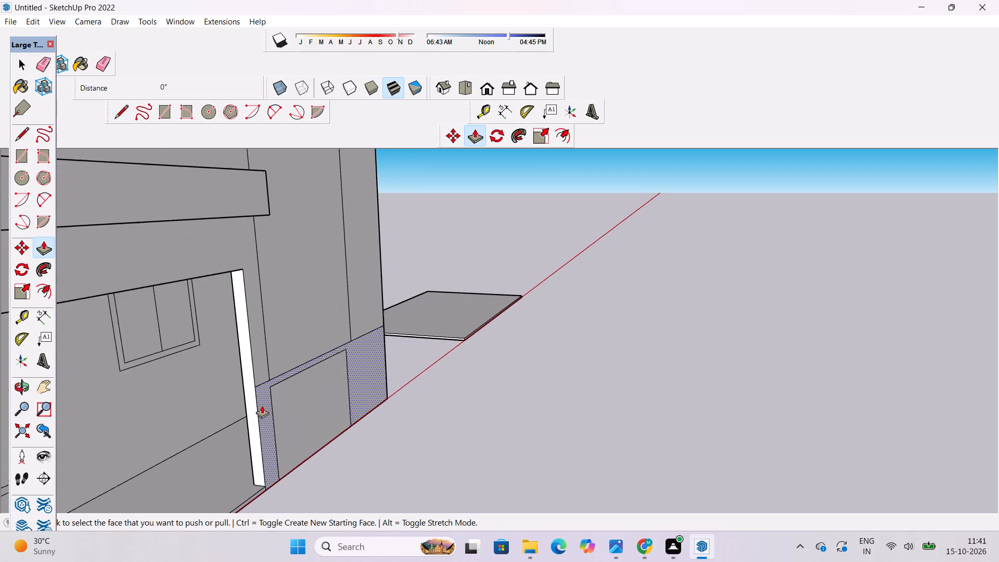
scroll(262, 405, "up", 1)
left_click(262, 405)
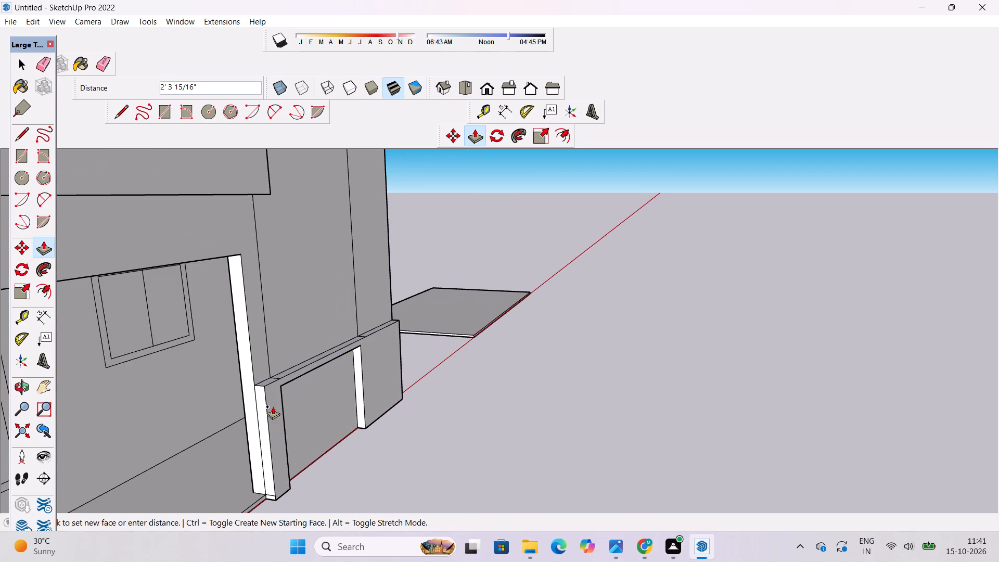
type("2'")
key("Return")
Erase the two short seam lines crossing the top ledge of the raised border, below the tall wall's vertical lines.
key("o")
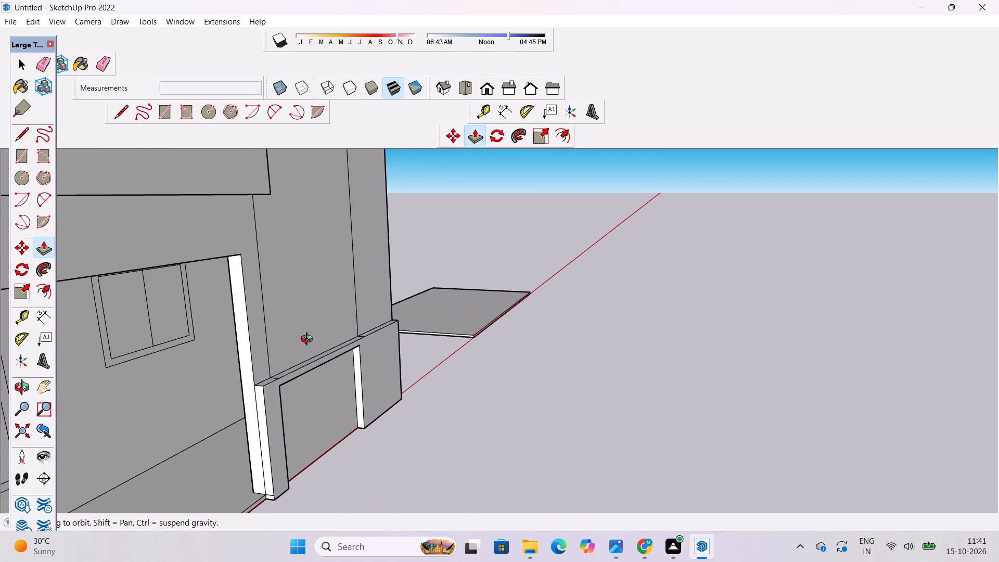
scroll(309, 340, "up", 10)
left_click_drag(319, 350, 238, 412)
scroll(236, 386, "down", 6)
left_click_drag(235, 398, 258, 357)
left_click_drag(255, 371, 202, 387)
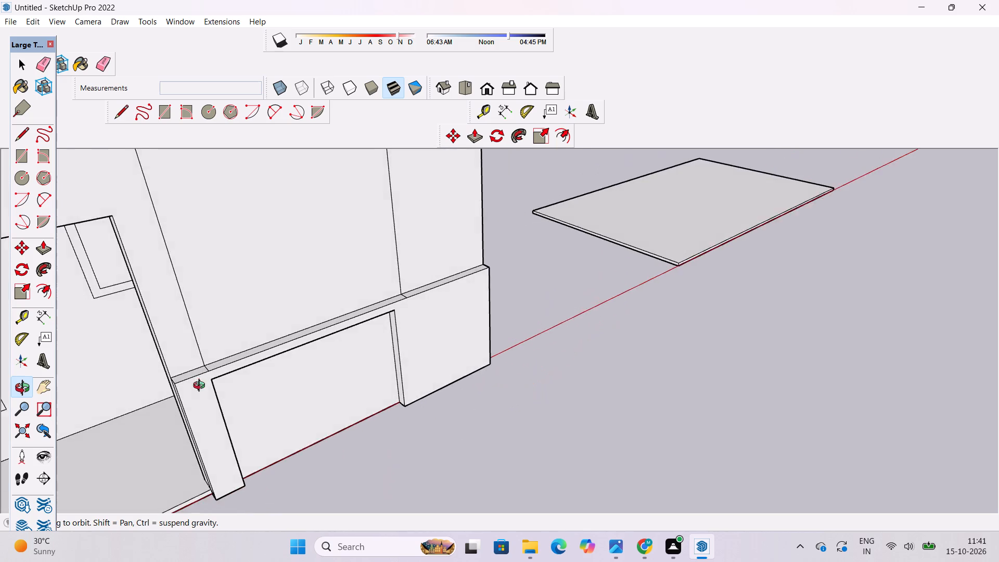
scroll(199, 386, "up", 3)
left_click_drag(203, 354, 216, 382)
key("e")
scroll(216, 384, "up", 9)
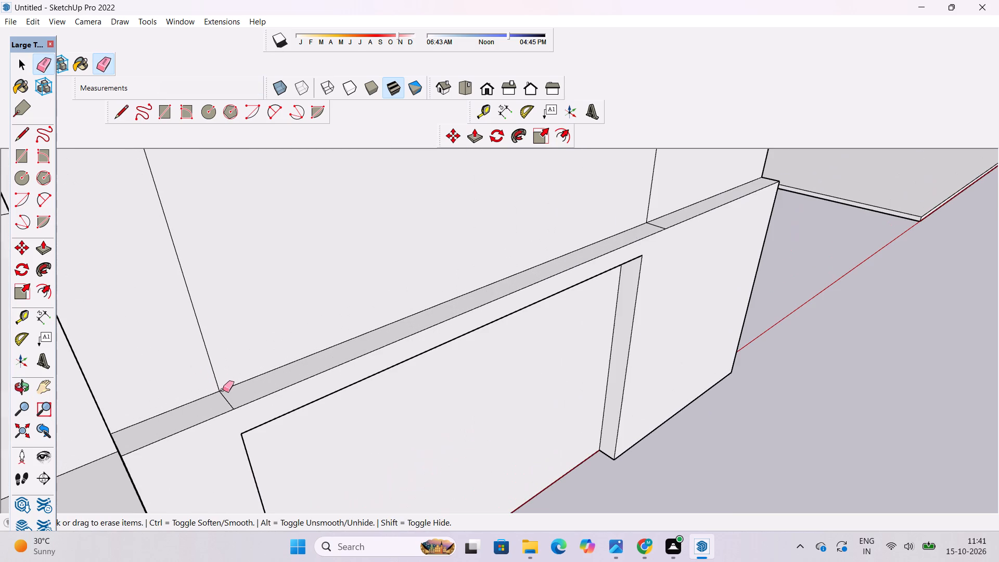
left_click(225, 398)
scroll(147, 380, "down", 9)
scroll(468, 292, "up", 3)
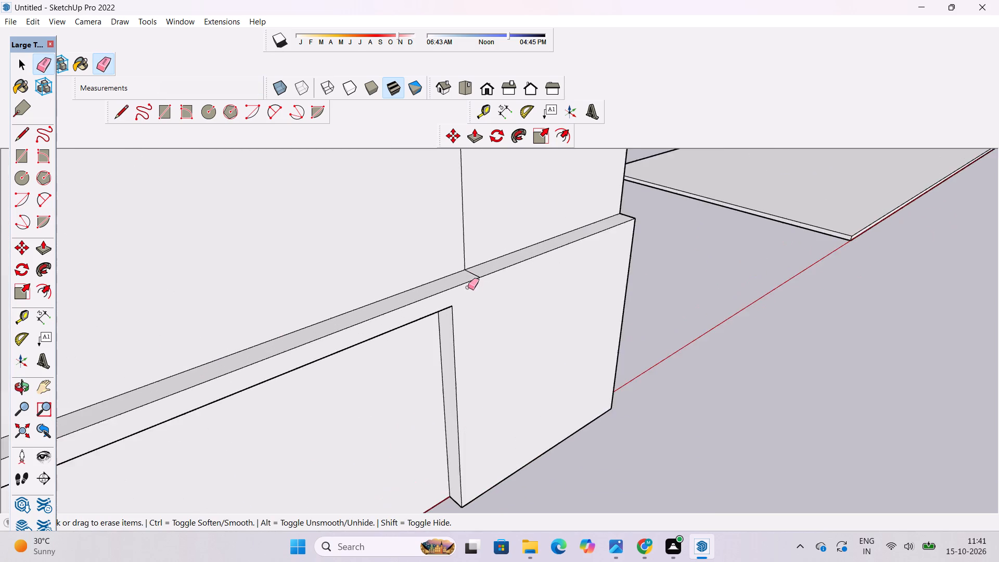
scroll(468, 287, "up", 11)
left_click_drag(481, 276, 452, 284)
key("space")
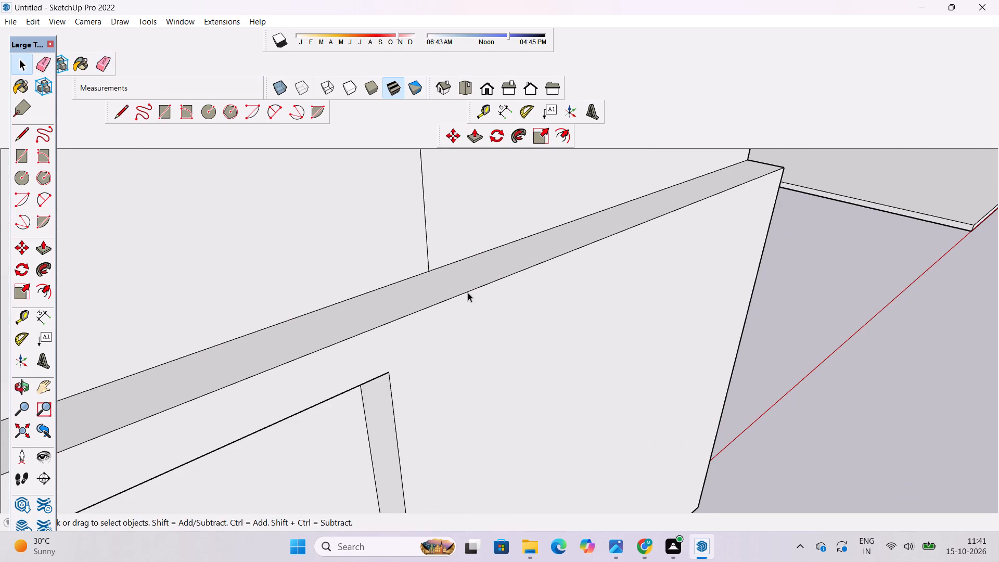
key("o")
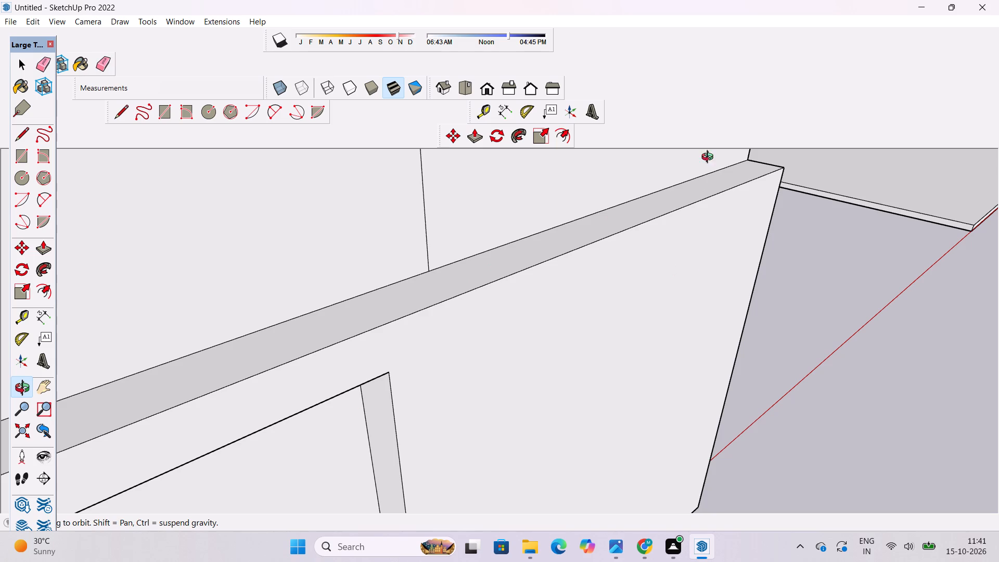
Erase the short seam line near the base on the inner side face of the raised border around the lower-wall panel.
scroll(541, 356, "down", 11)
left_click_drag(527, 399, 575, 450)
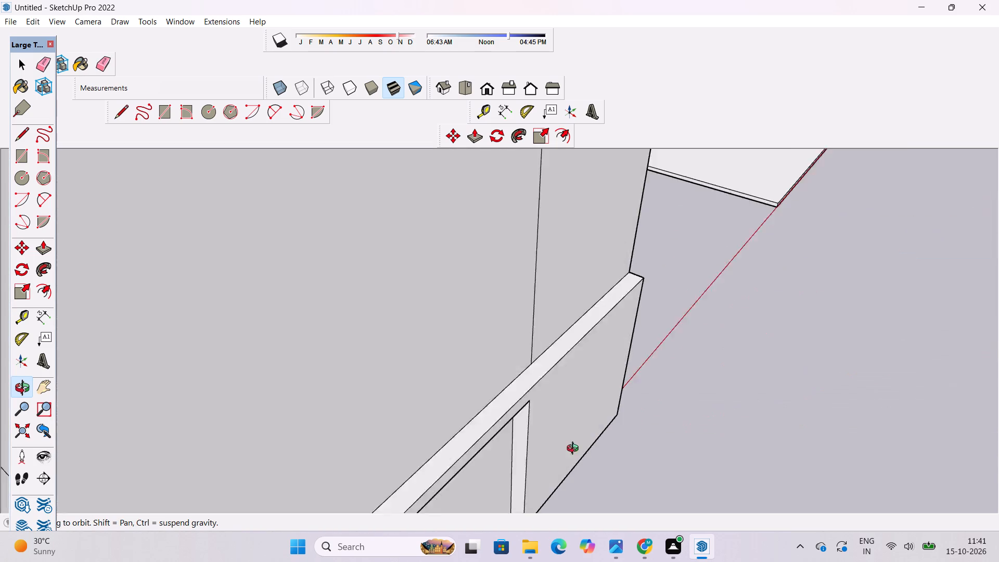
left_click_drag(575, 450, 576, 451)
scroll(550, 387, "down", 11)
left_click_drag(586, 438, 341, 254)
left_click_drag(383, 302, 383, 131)
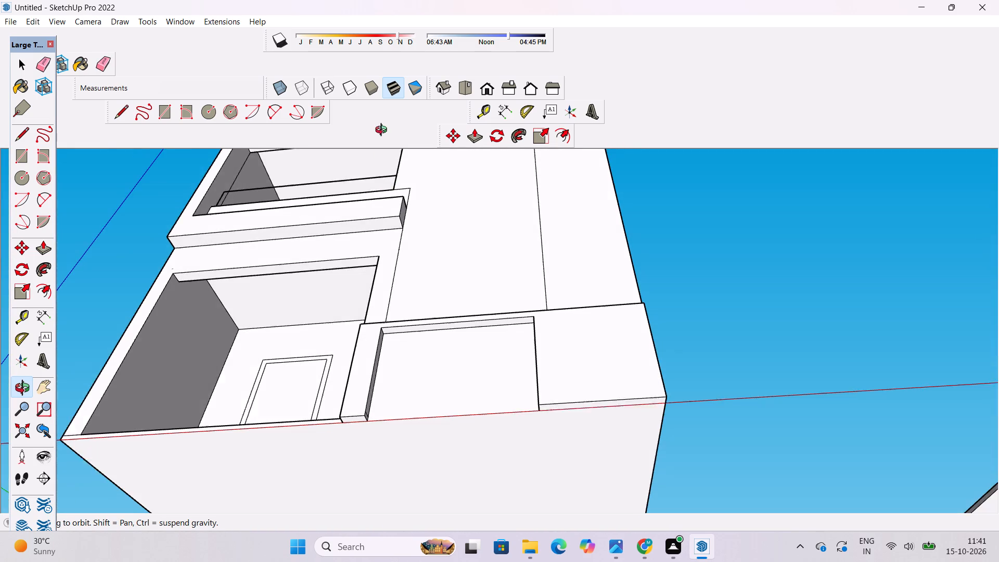
left_click_drag(383, 131, 383, 131)
left_click_drag(383, 131, 449, 283)
scroll(346, 279, "down", 5)
left_click_drag(340, 331, 366, 353)
scroll(416, 372, "up", 7)
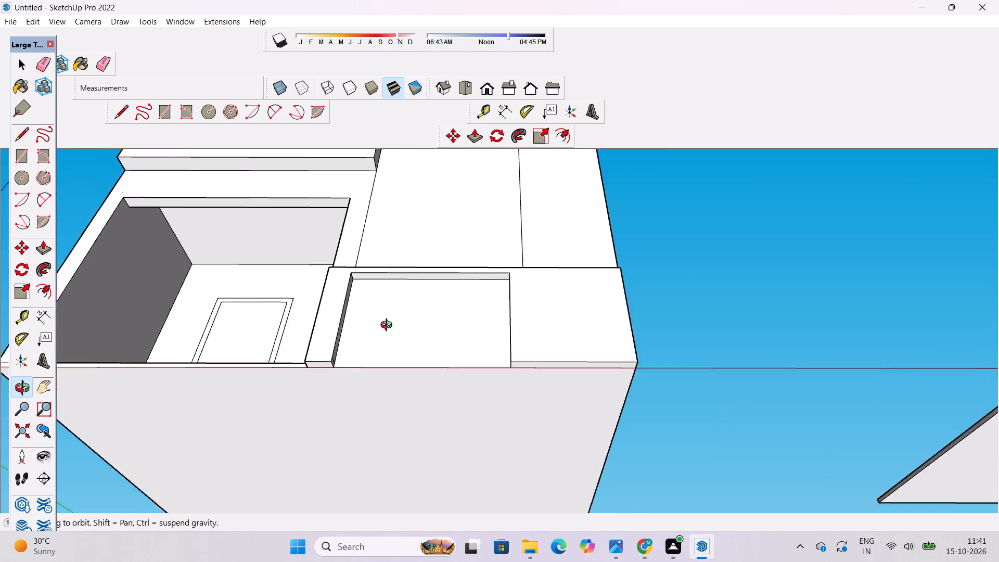
scroll(389, 326, "up", 1)
left_click_drag(359, 350, 287, 441)
scroll(345, 445, "up", 12)
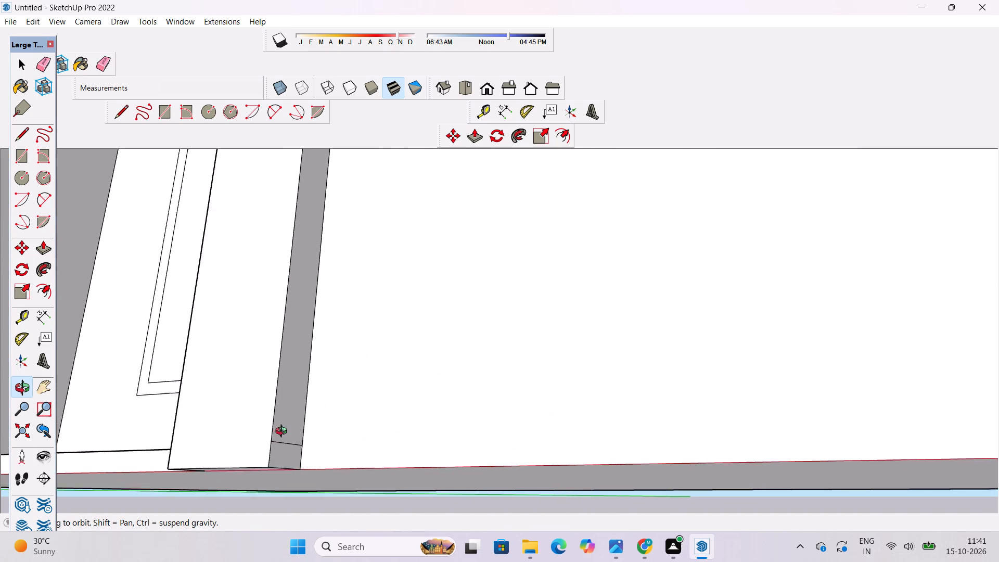
scroll(284, 432, "up", 6)
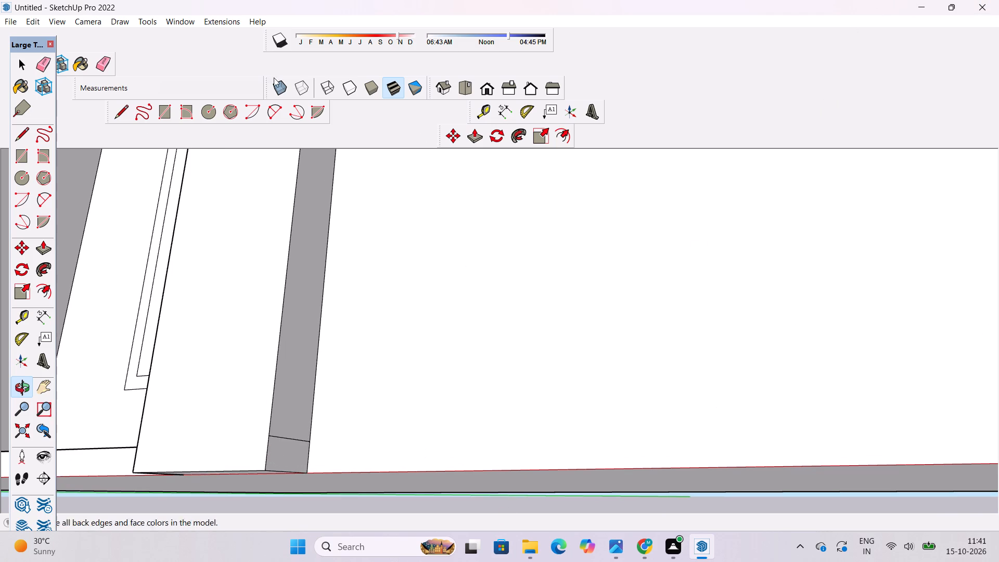
left_click(104, 61)
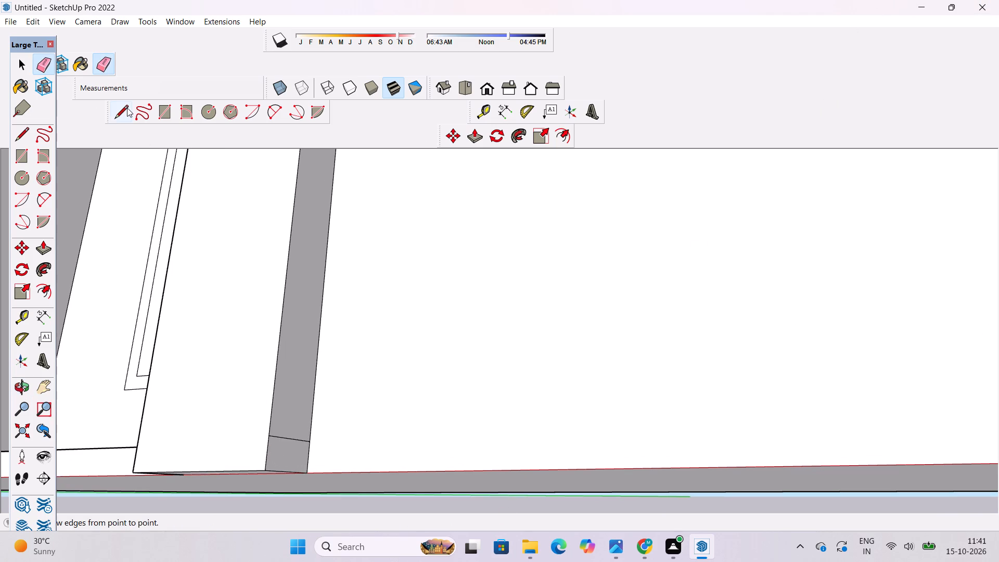
scroll(146, 205, "down", 4)
scroll(195, 273, "up", 9)
left_click_drag(205, 295, 206, 307)
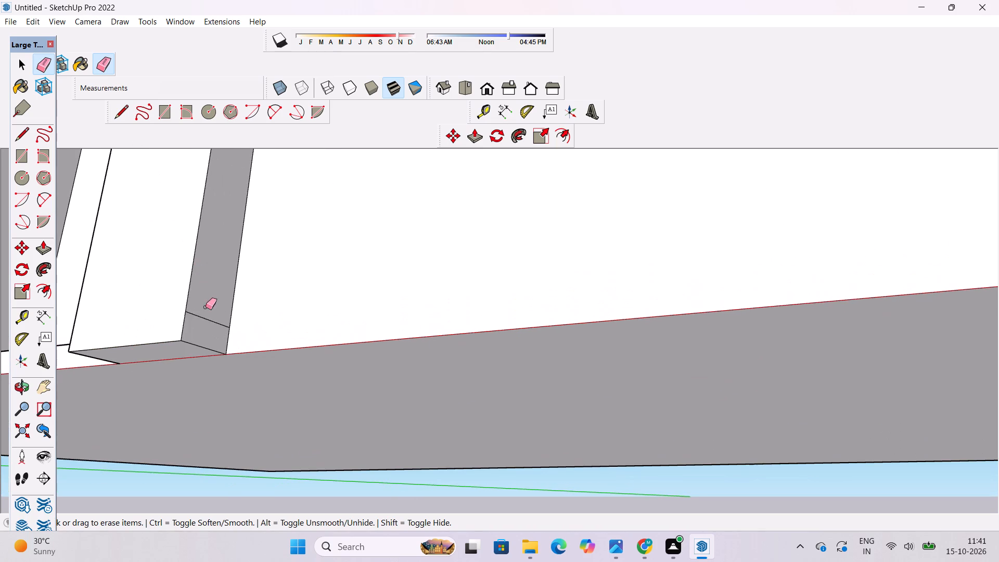
left_click_drag(206, 307, 206, 320)
Examine the lower-wall border, the tall wall and the whole house front from several angles.
left_click(25, 388)
scroll(174, 258, "down", 11)
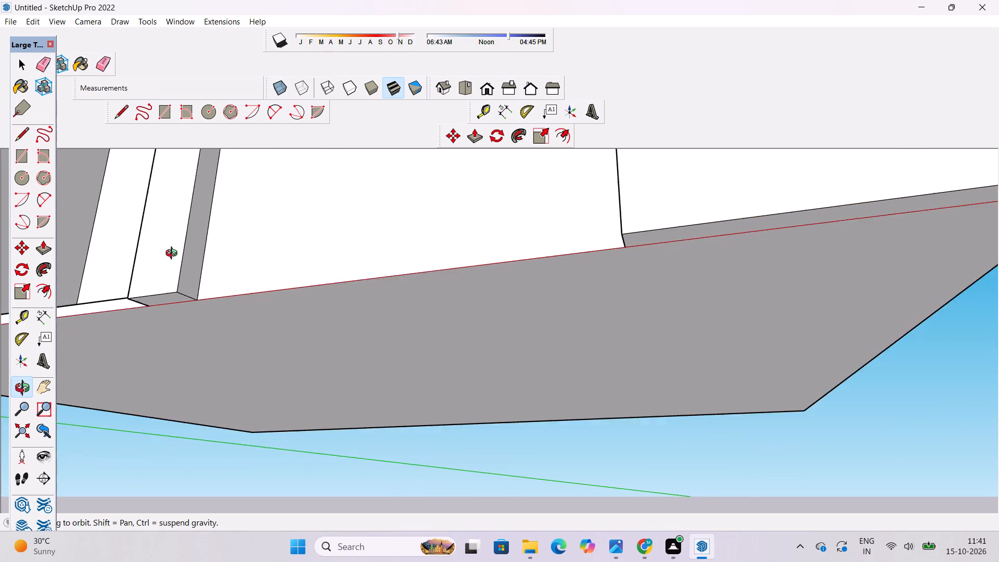
left_click_drag(174, 260, 378, 386)
scroll(76, 406, "down", 16)
left_click_drag(211, 399, 208, 358)
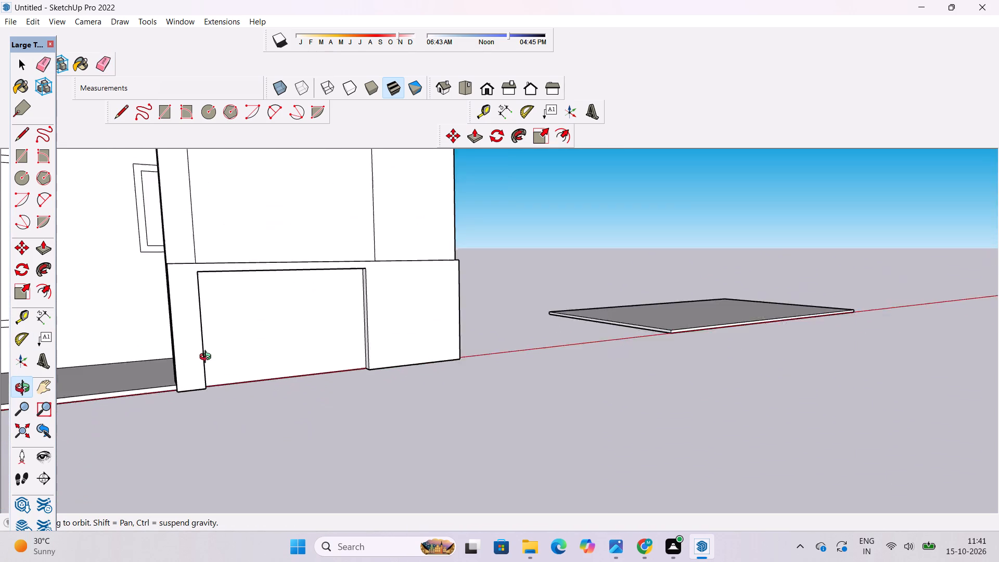
left_click_drag(208, 358, 204, 347)
scroll(203, 347, "down", 3)
left_click_drag(235, 303, 240, 385, "shift")
left_click_drag(349, 322, 241, 354)
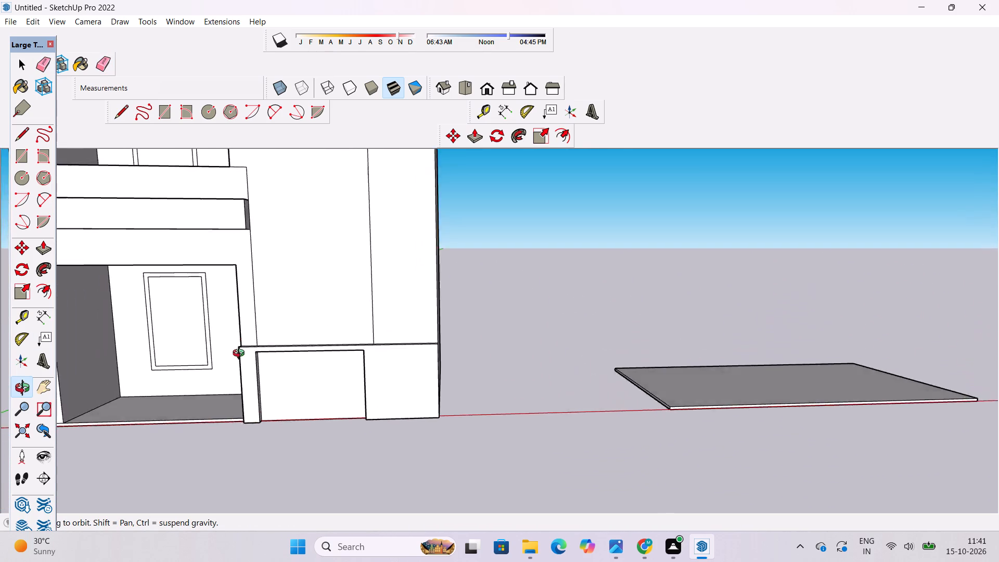
left_click_drag(241, 354, 309, 426)
left_click_drag(321, 344, 294, 368, "shift")
left_click_drag(292, 368, 359, 384)
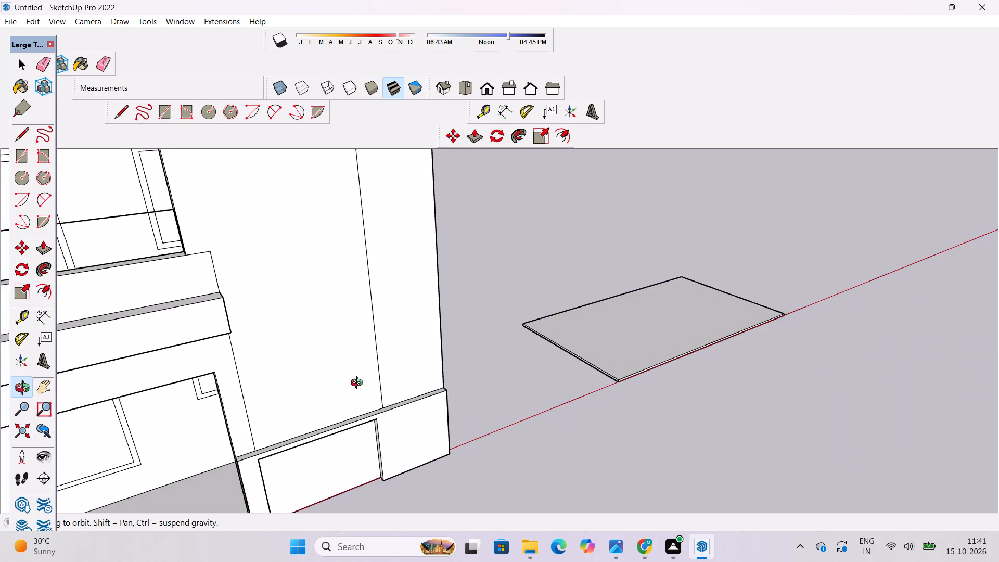
scroll(344, 362, "down", 7)
left_click_drag(334, 342, 275, 403, "shift")
left_click_drag(341, 388, 124, 401)
left_click_drag(489, 340, 407, 419, "shift")
left_click_drag(404, 419, 353, 381)
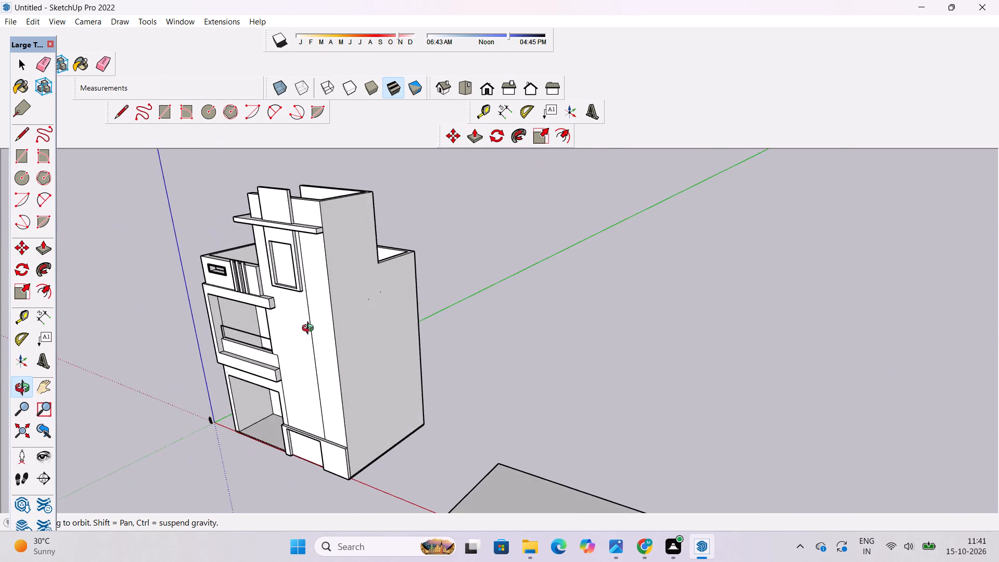
Push/Pull the tall wall's narrow outer-corner strip outward until it is flush with the projecting lower-wall border.
scroll(310, 329, "up", 4)
left_click_drag(310, 329, 327, 326, "shift")
left_click_drag(331, 337, 315, 328)
left_click(314, 328, "shift")
key("p")
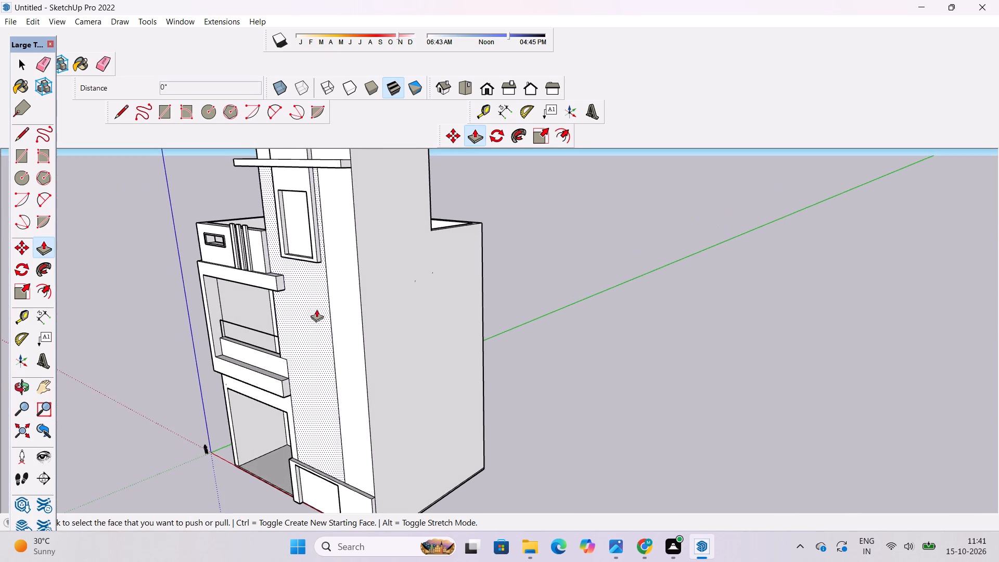
scroll(341, 287, "down", 6)
scroll(341, 297, "up", 5)
scroll(345, 317, "down", 4)
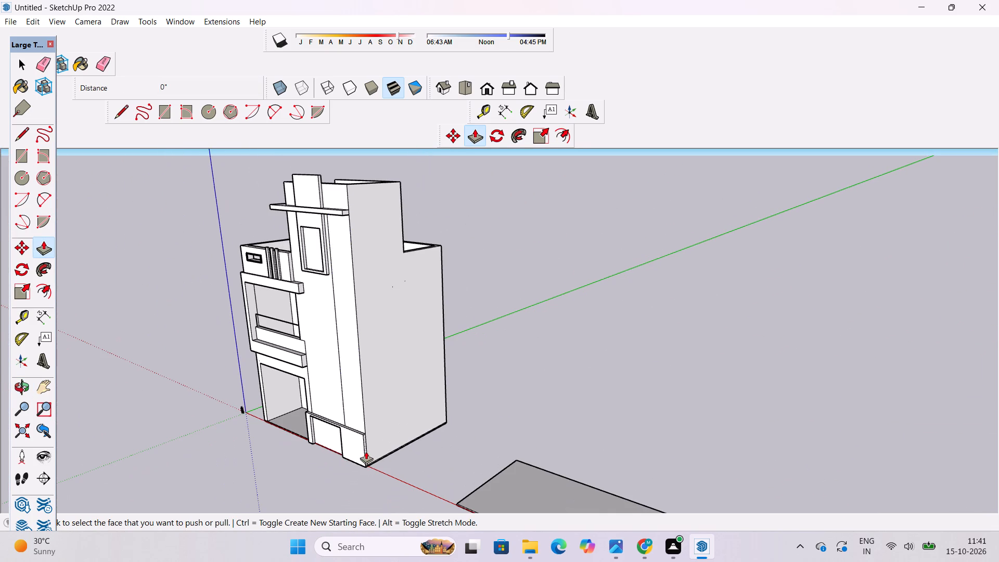
scroll(348, 413, "up", 9)
left_click(354, 408)
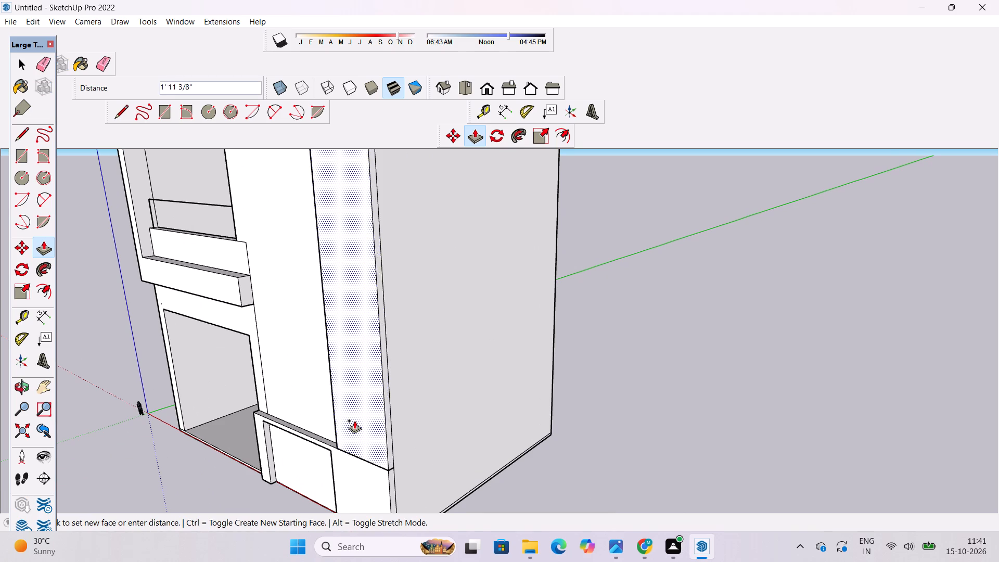
left_click(386, 486)
Examine the projecting corner strip along the tall wall up to the top band and parapet.
key("o")
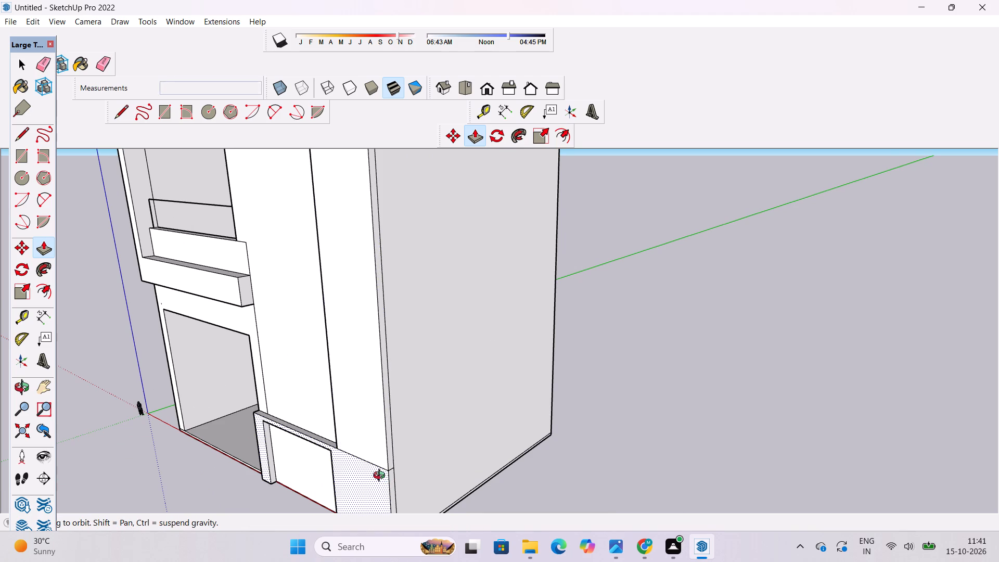
scroll(280, 483, "down", 4)
left_click_drag(237, 470, 291, 440)
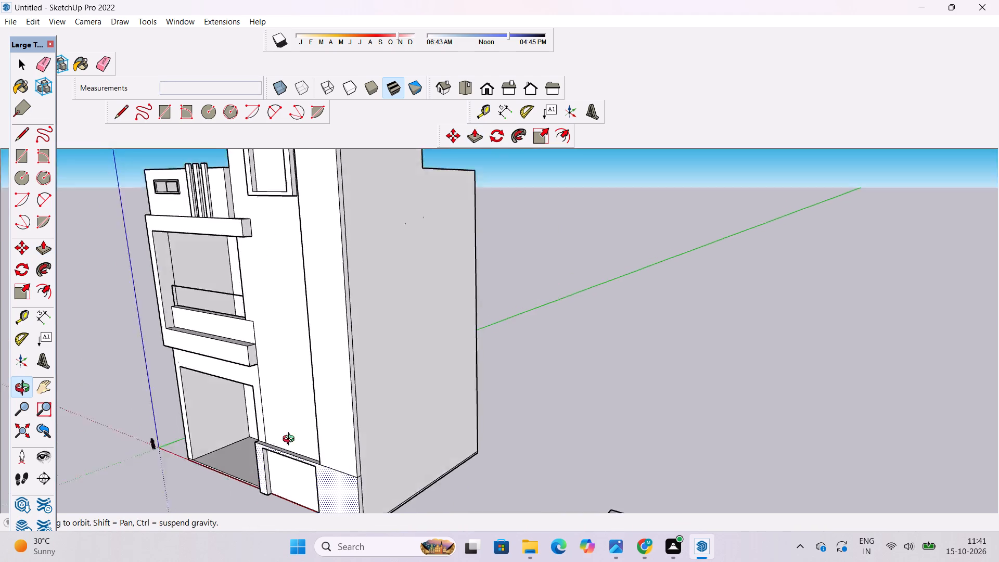
left_click_drag(291, 440, 332, 407)
scroll(326, 446, "down", 4)
left_click_drag(309, 425, 403, 451)
scroll(350, 351, "up", 3)
left_click_drag(338, 356, 252, 403, "shift")
left_click_drag(259, 418, 376, 423)
scroll(335, 393, "down", 6)
scroll(331, 393, "up", 3)
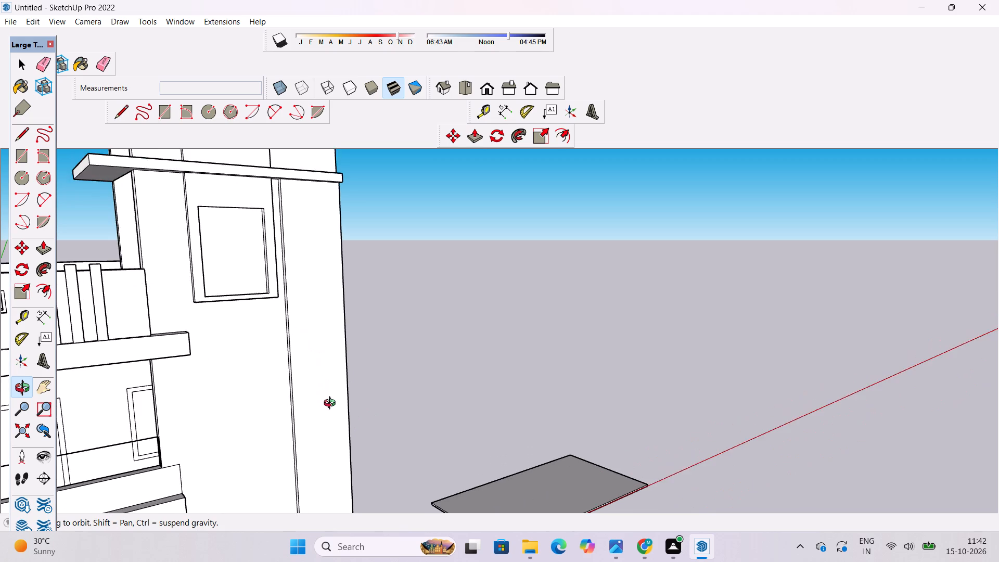
left_click_drag(335, 408, 309, 327, "shift")
left_click(309, 327)
scroll(309, 327, "down", 4)
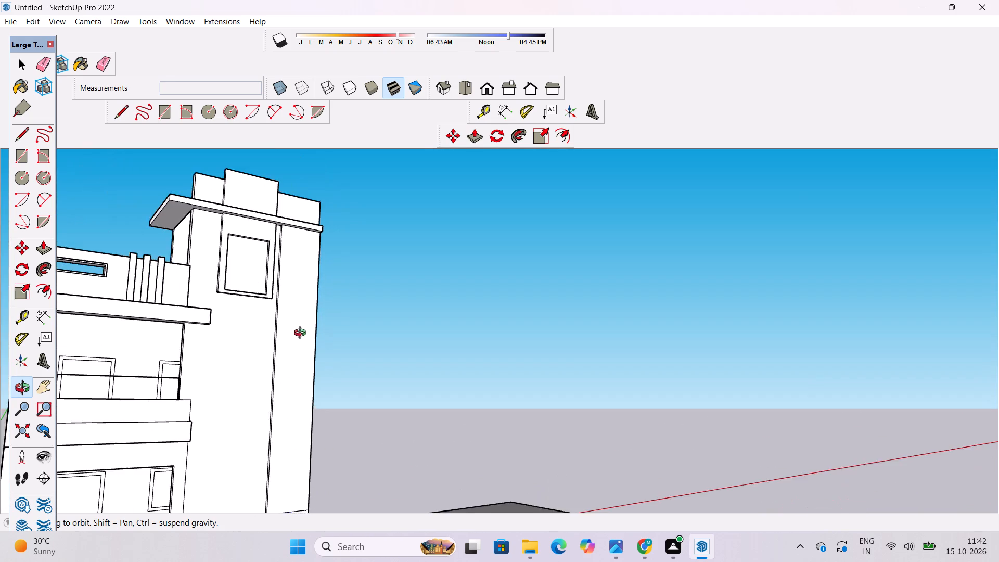
left_click_drag(298, 342, 298, 387)
left_click_drag(263, 405, 274, 385)
left_click_drag(269, 367, 280, 392, "shift")
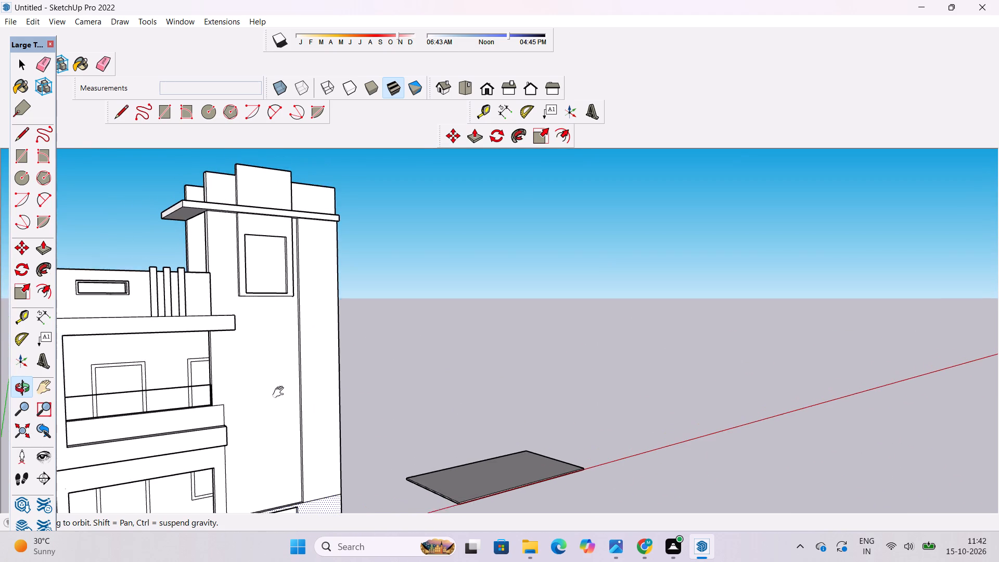
left_click_drag(280, 392, 281, 393, "shift")
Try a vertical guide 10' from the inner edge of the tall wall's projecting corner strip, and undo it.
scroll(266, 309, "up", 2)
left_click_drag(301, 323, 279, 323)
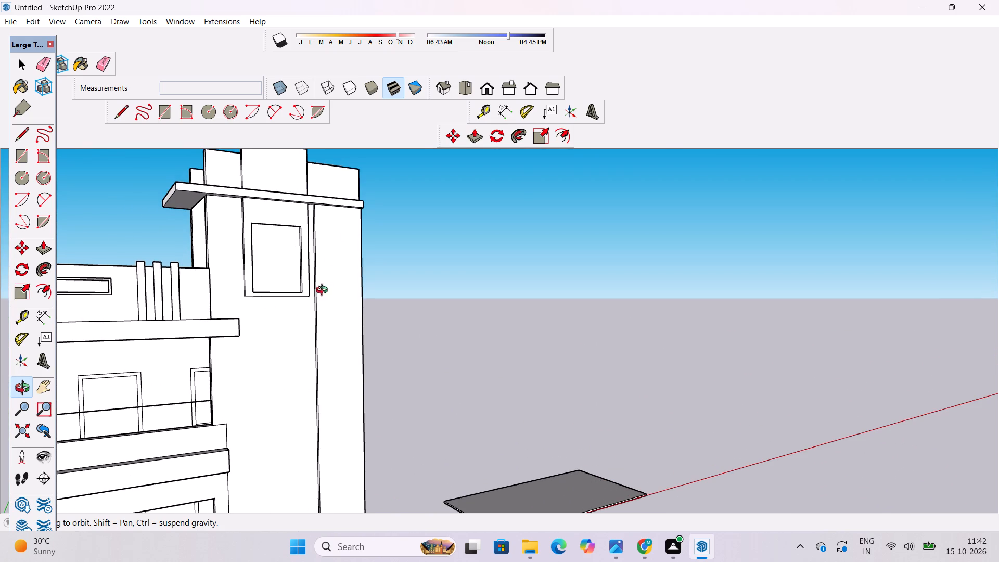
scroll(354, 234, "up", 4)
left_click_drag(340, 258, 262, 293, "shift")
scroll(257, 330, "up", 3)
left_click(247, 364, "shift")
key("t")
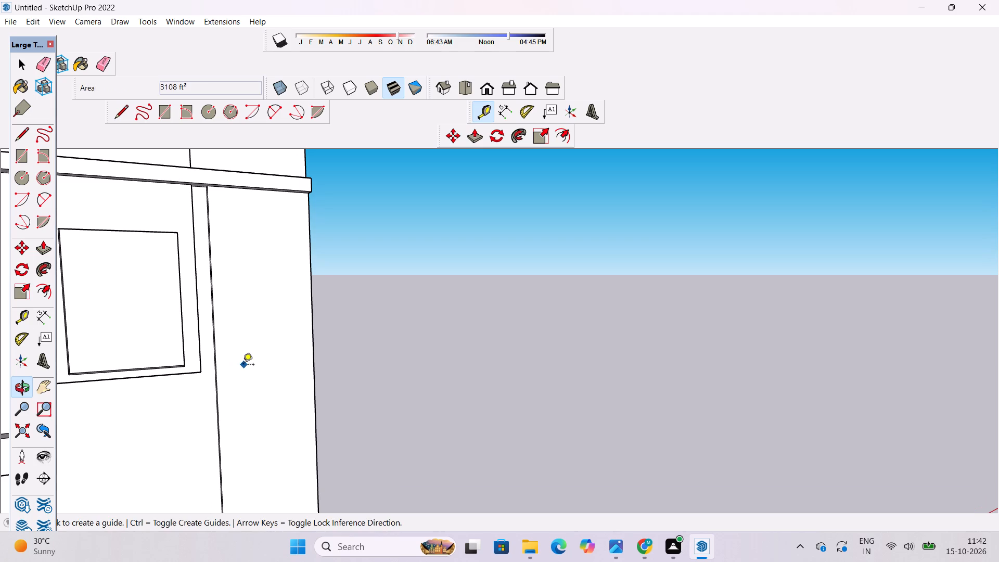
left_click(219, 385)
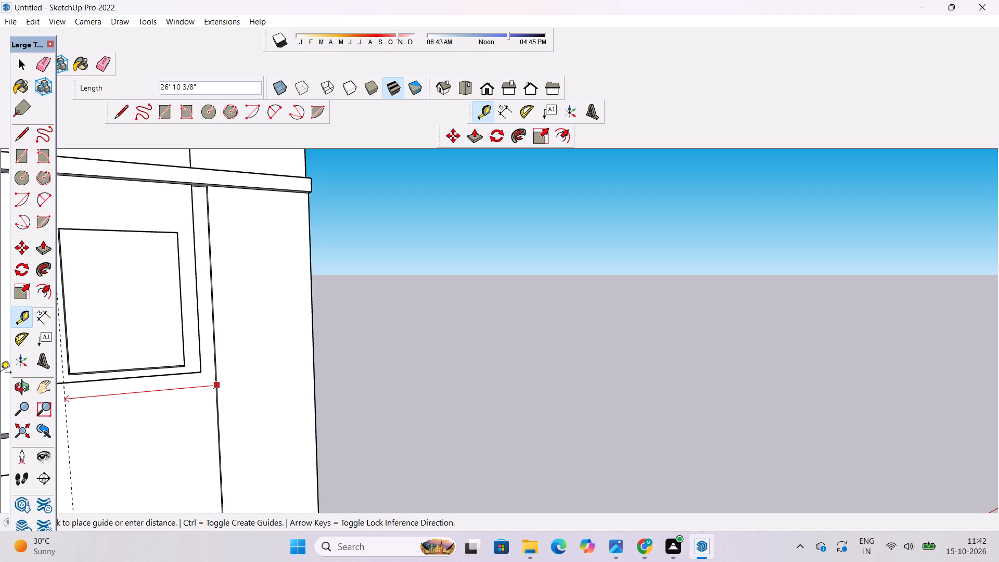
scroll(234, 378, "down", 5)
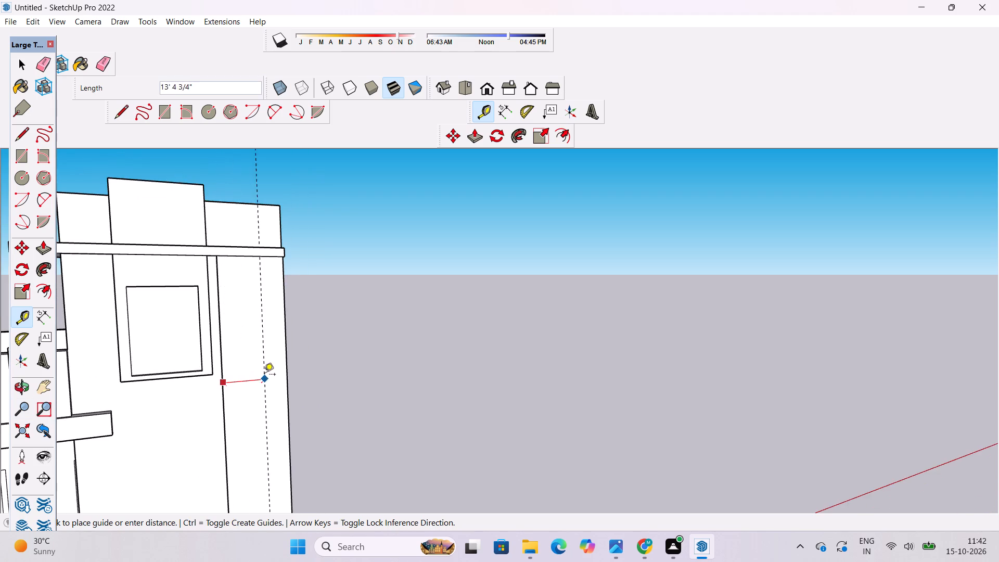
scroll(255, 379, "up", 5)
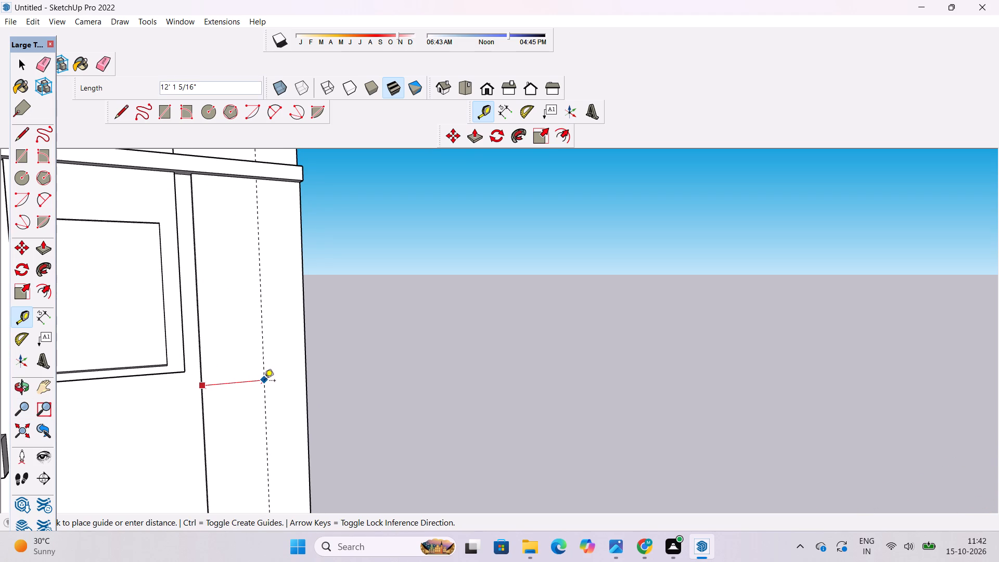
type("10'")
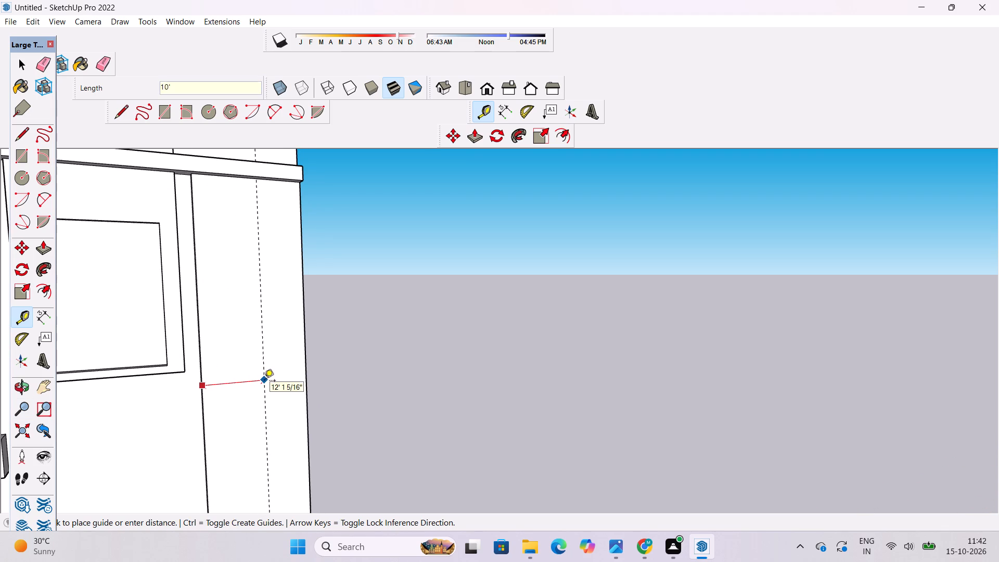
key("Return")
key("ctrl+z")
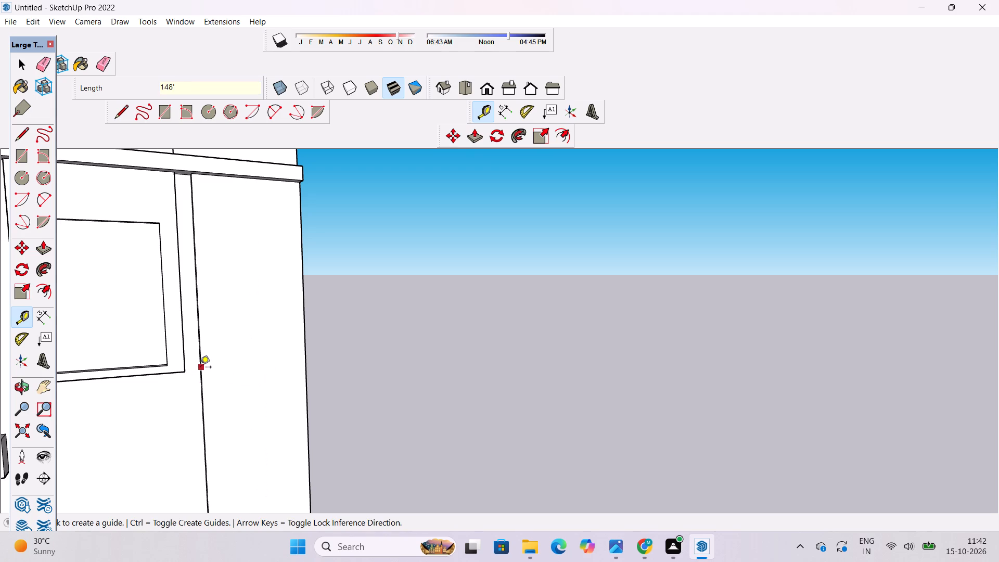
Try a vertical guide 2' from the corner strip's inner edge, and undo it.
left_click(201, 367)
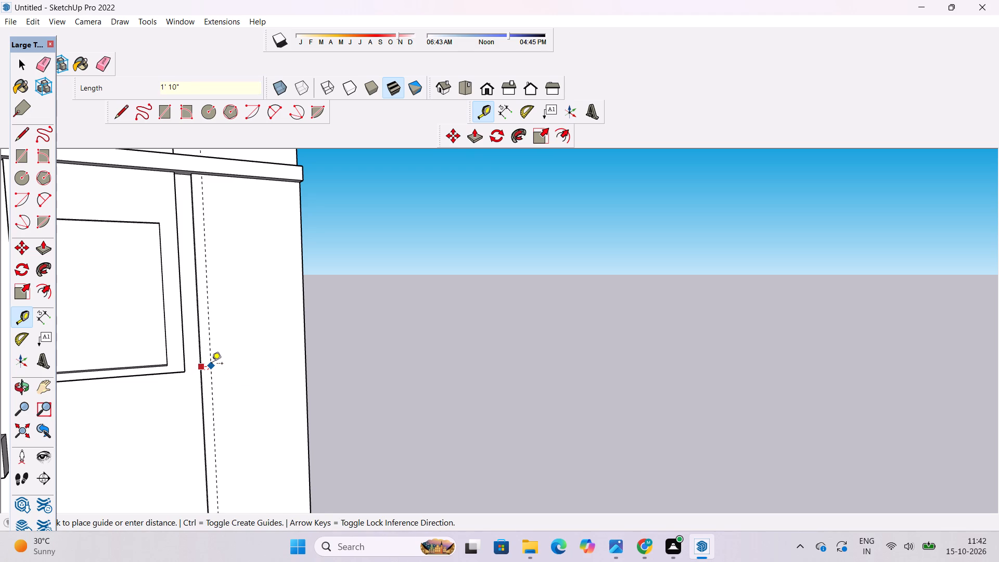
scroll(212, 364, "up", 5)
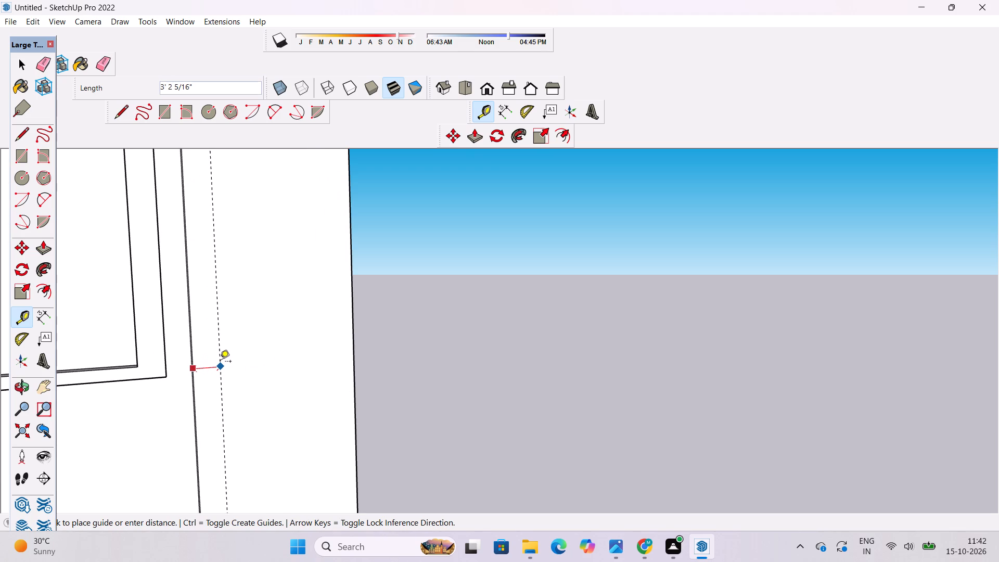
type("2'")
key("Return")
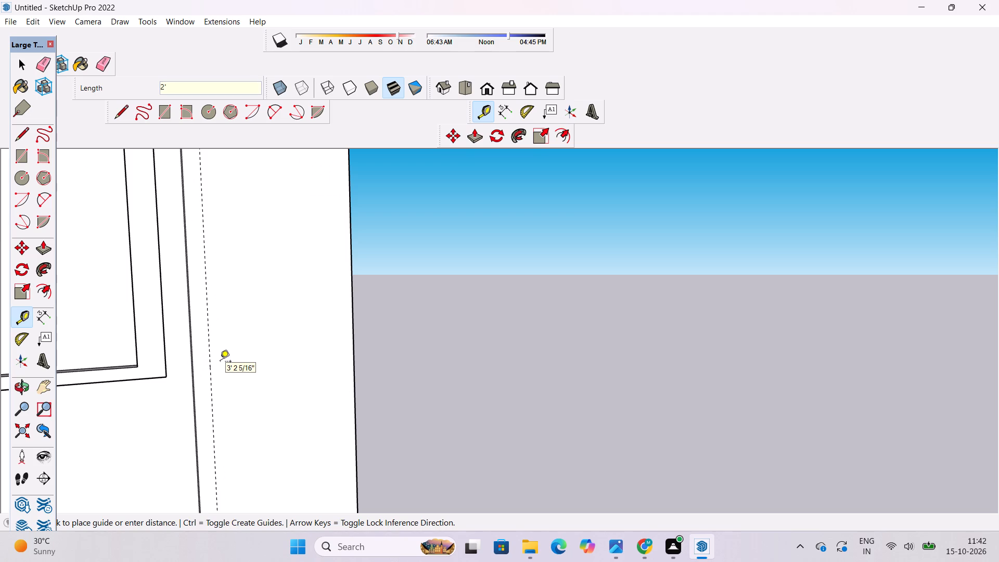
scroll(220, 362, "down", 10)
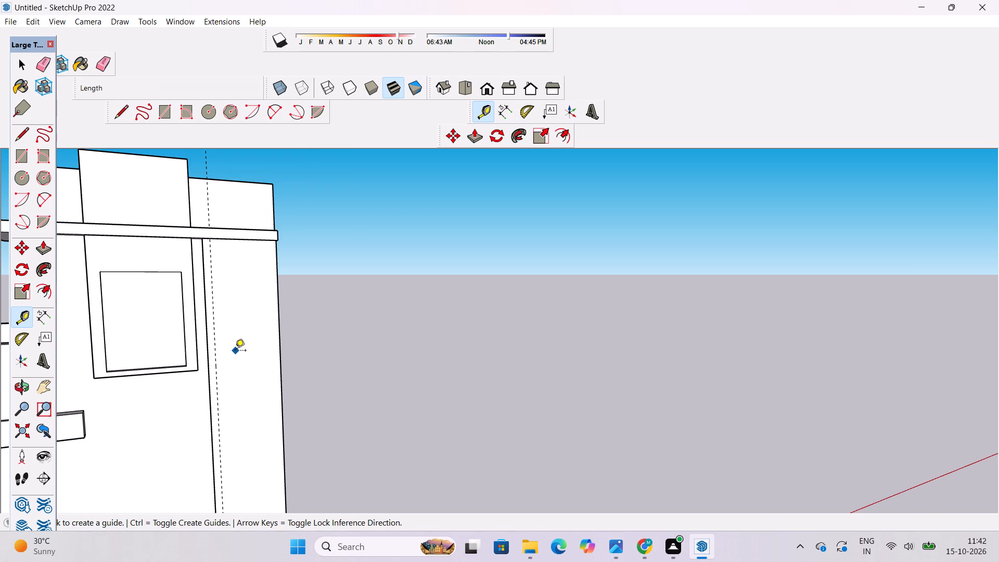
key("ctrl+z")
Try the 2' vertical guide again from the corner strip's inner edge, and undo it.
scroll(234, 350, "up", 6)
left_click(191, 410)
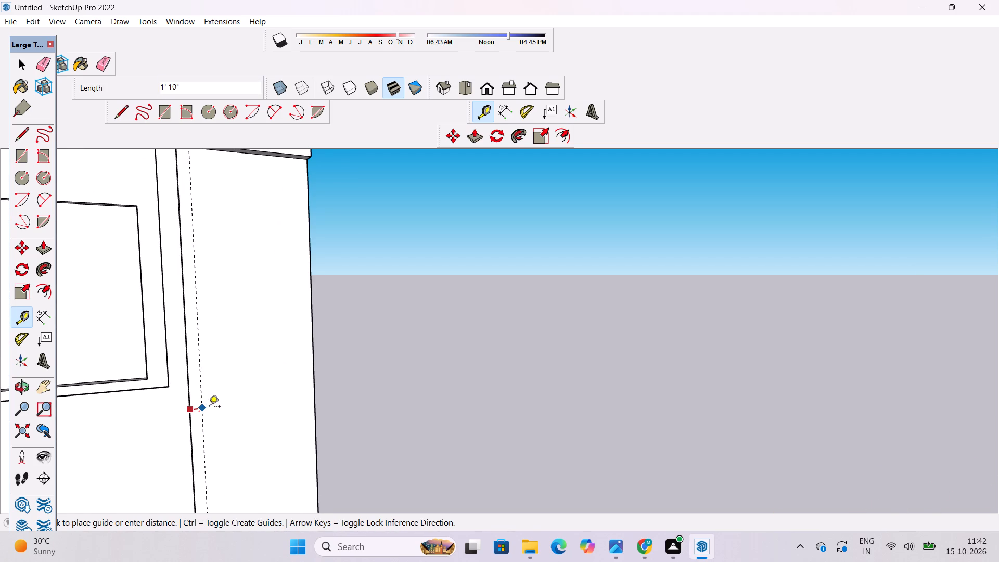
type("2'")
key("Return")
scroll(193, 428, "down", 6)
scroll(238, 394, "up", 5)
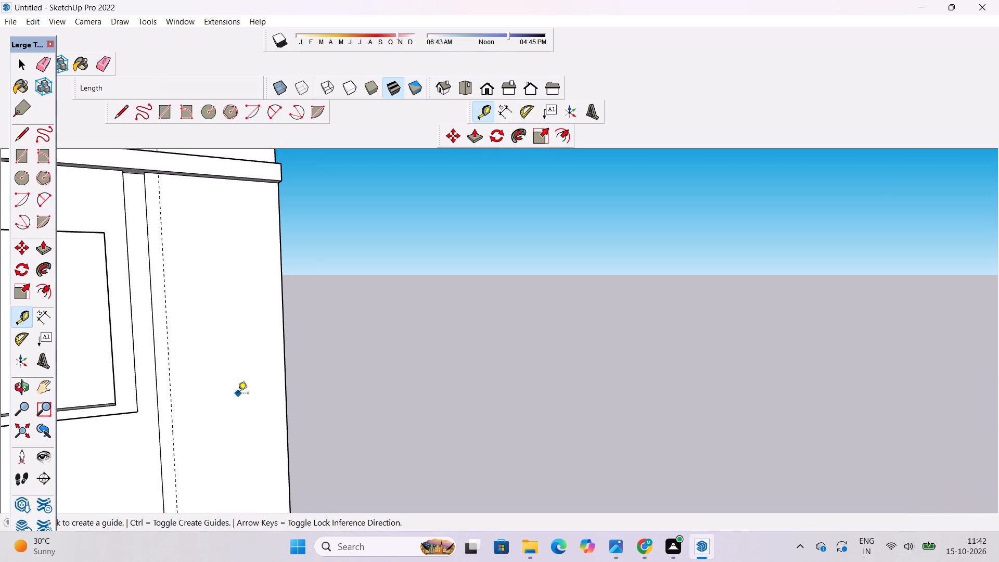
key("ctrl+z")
Place a vertical guide 2.5' from the inner edge of the tall wall's projecting corner strip.
scroll(190, 394, "up", 3)
left_click(147, 373)
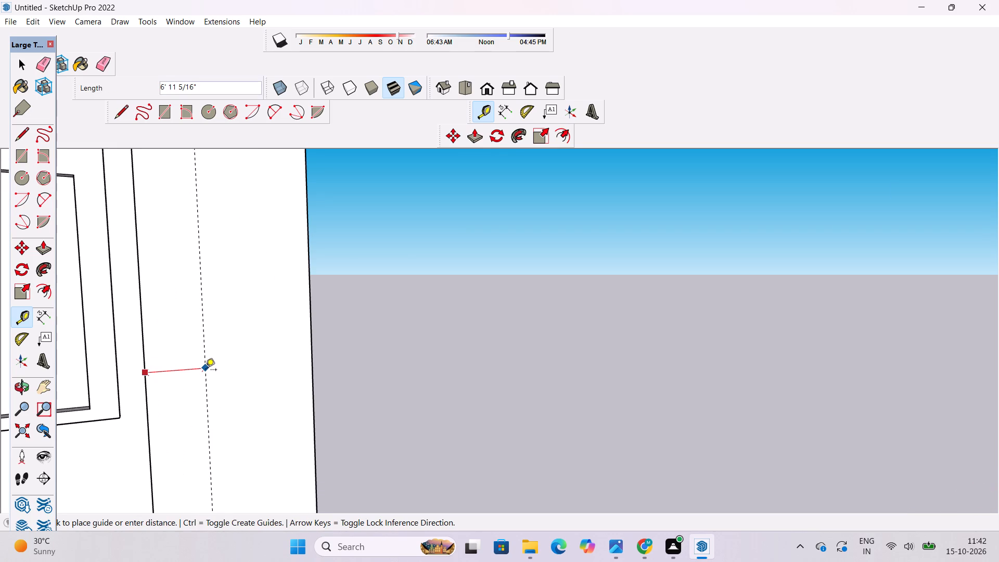
type("2.5'")
key("Return")
scroll(204, 391, "down", 4)
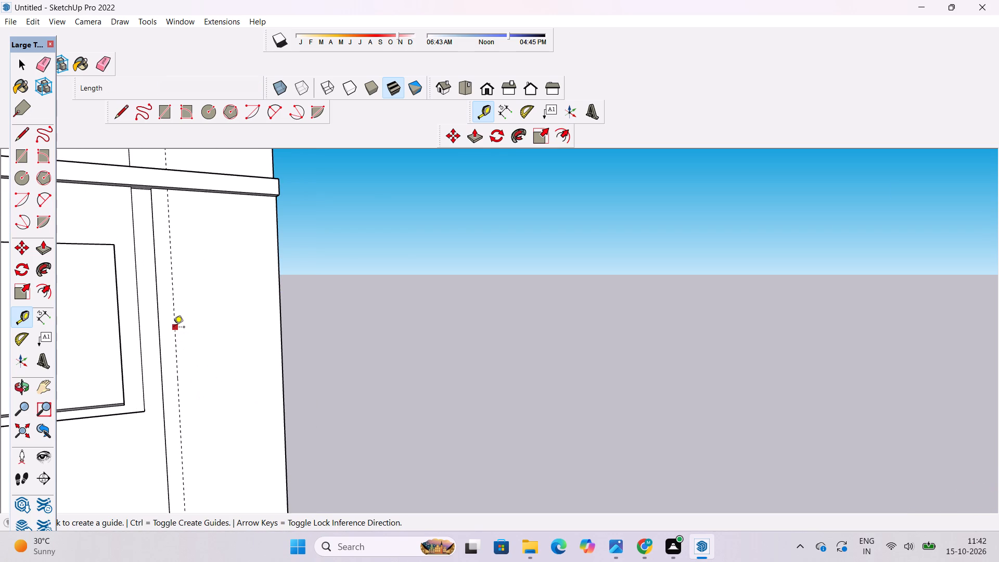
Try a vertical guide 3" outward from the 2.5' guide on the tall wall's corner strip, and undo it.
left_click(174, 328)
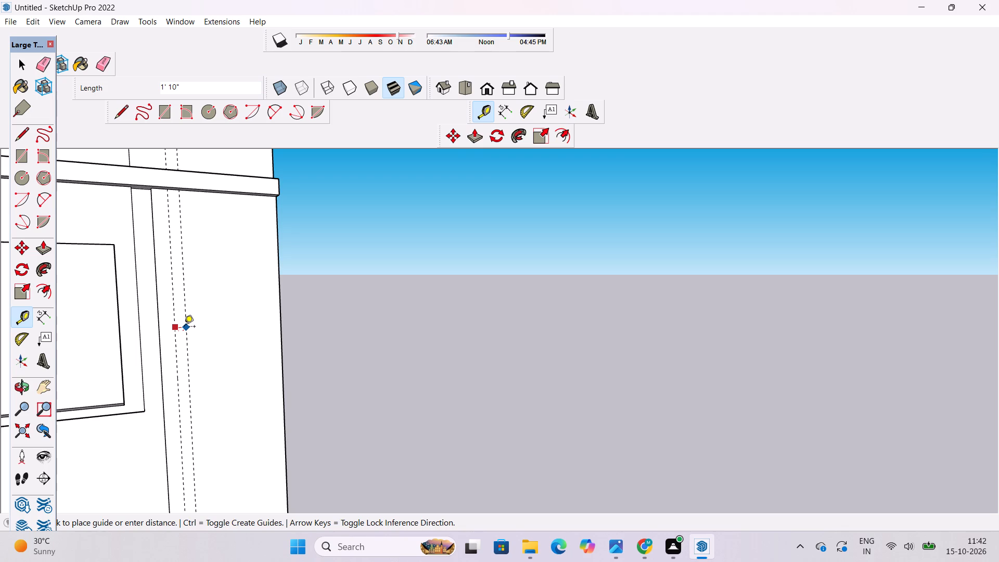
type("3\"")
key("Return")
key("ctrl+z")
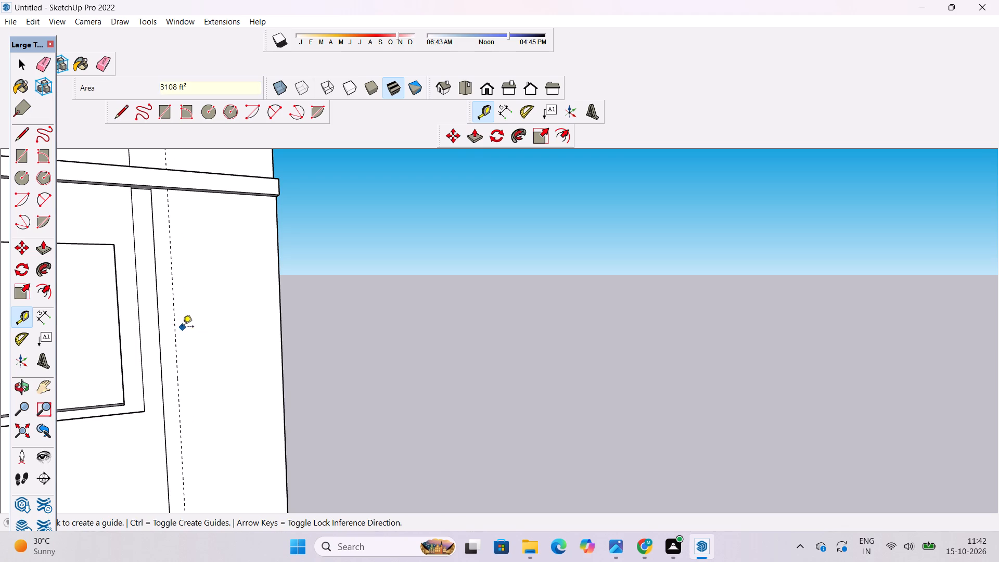
Place a vertical guide 6" outward from the 2.5' guide on the corner strip, then check the spacing from the strip's inner edge.
left_click(177, 321)
type("6\"")
key("Return")
scroll(184, 265, "up", 5)
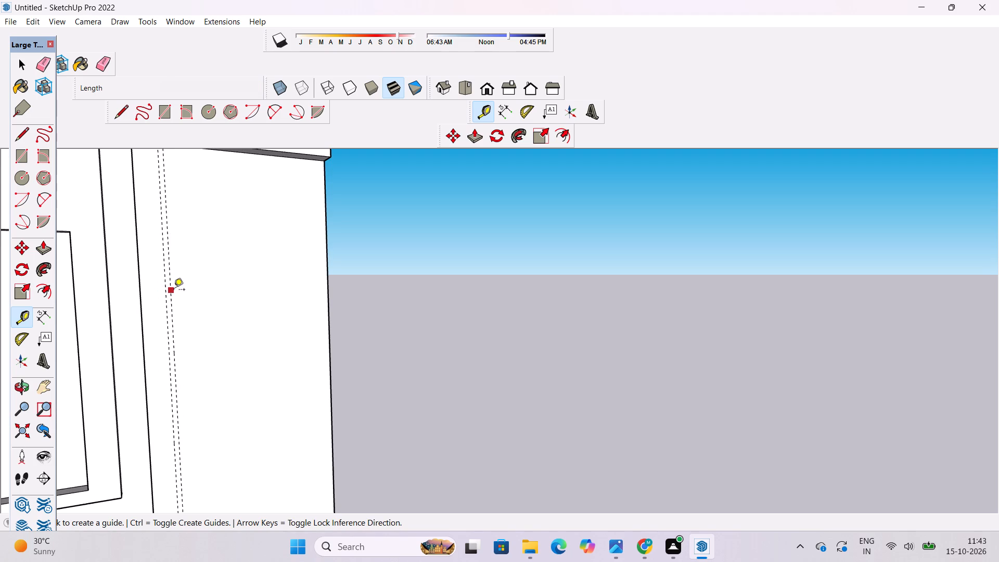
left_click(145, 355)
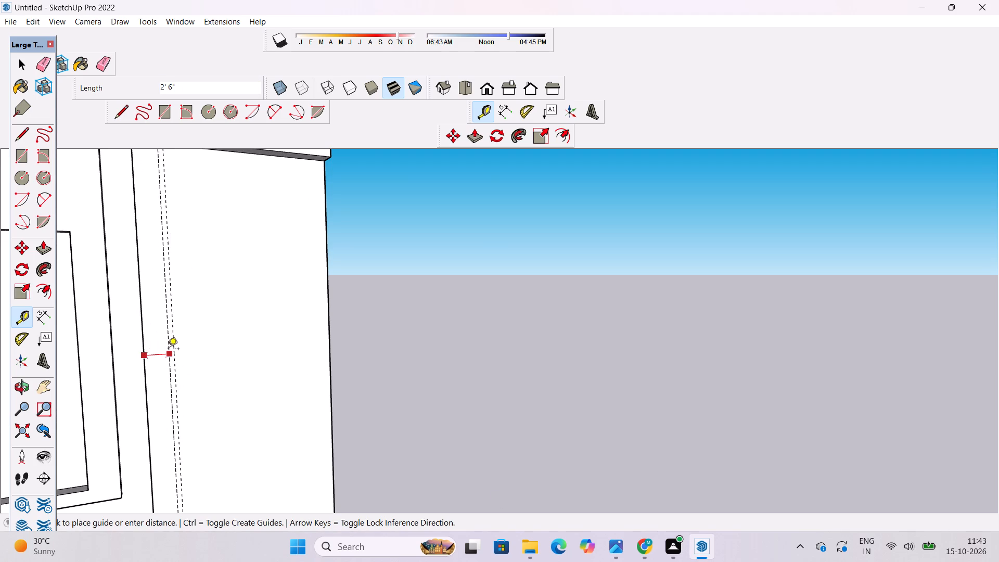
key("space")
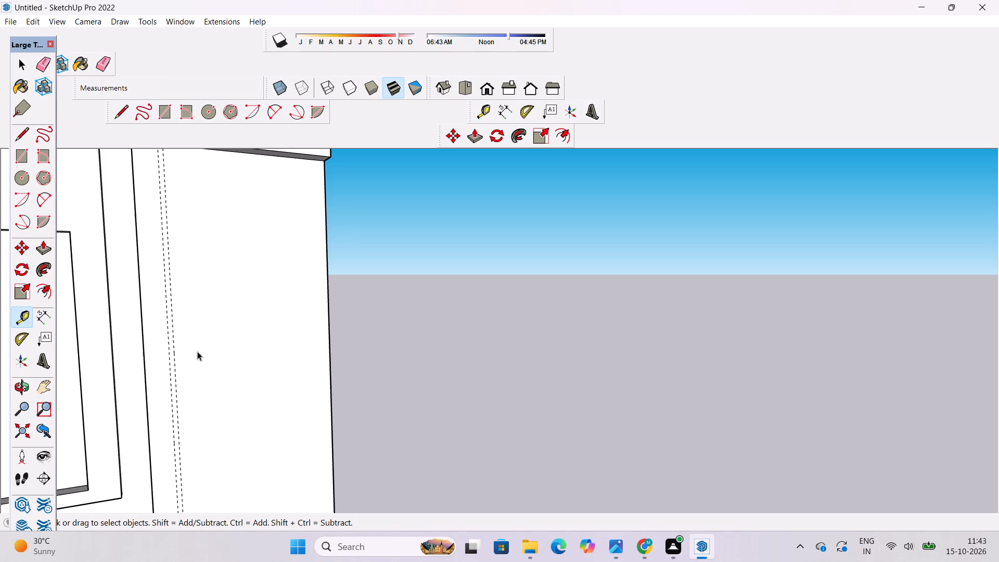
Add a second pair of vertical guides on the corner strip, 2'6" outward from the last guide and 6" apart.
key("t")
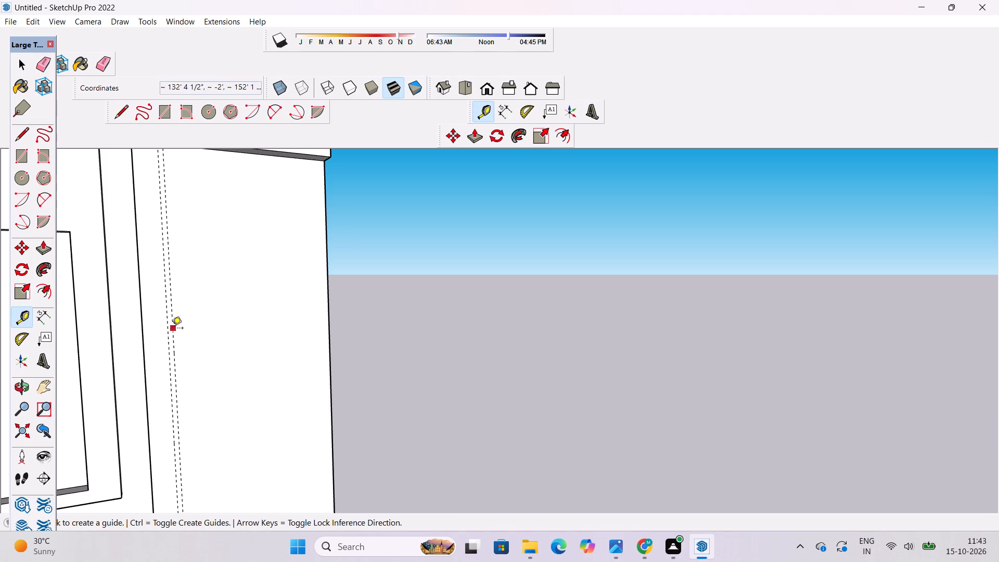
left_click(173, 327)
key("2")
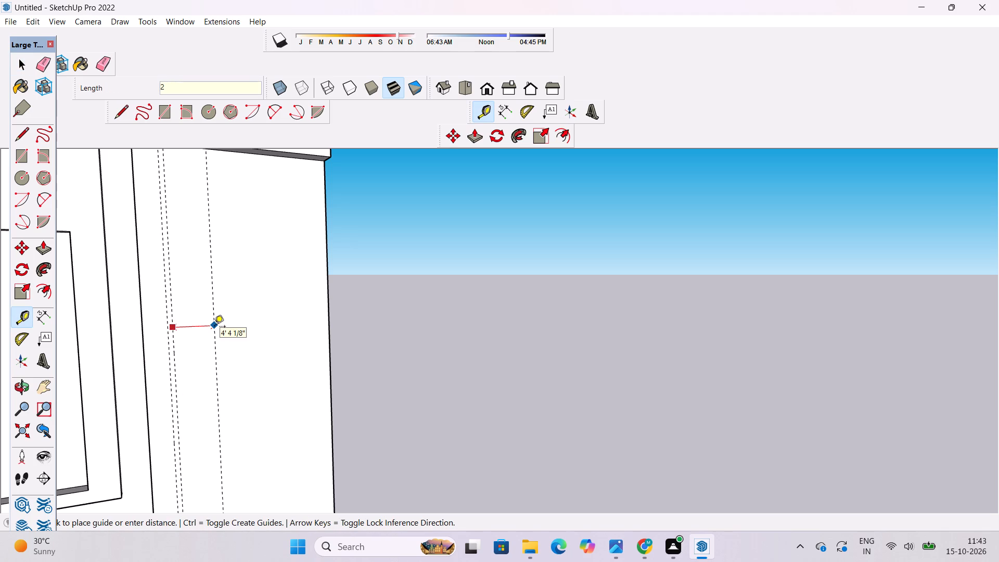
key("apostrophe")
type("6\"")
key("Return")
left_click(200, 352)
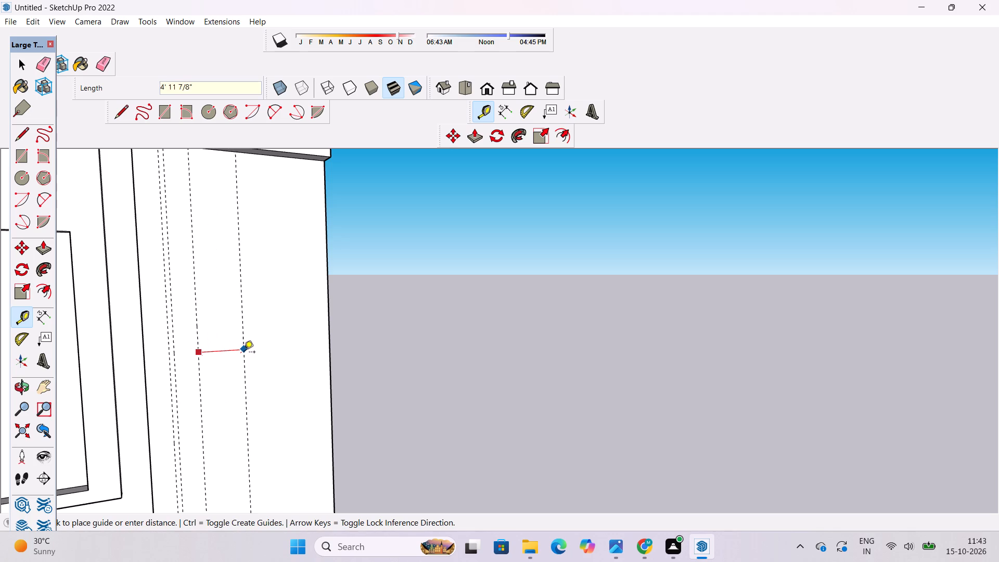
type("6\"")
key("Return")
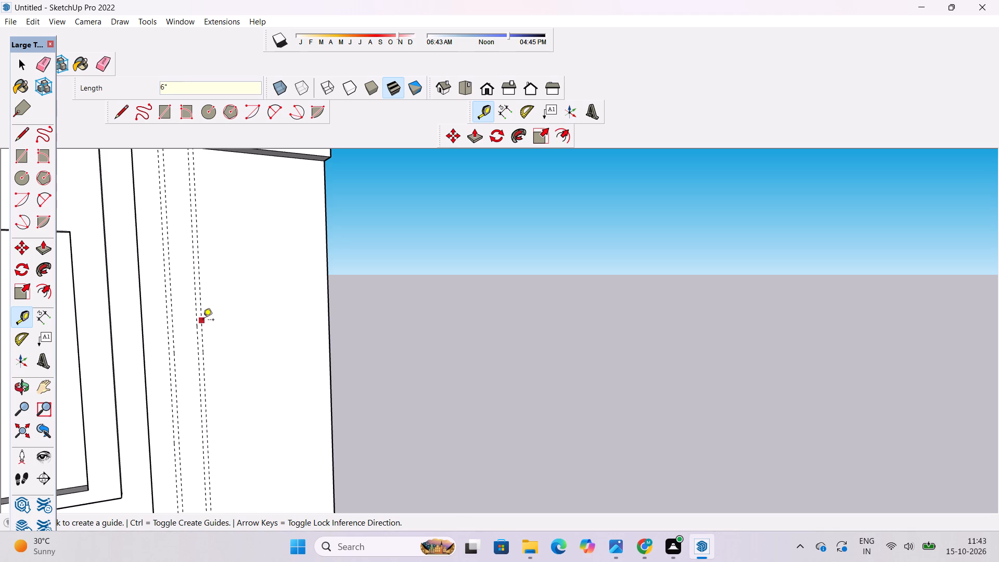
Add a third pair of vertical guides on the corner strip, 2'6" outward from the second pair and 6" apart.
left_click(203, 321)
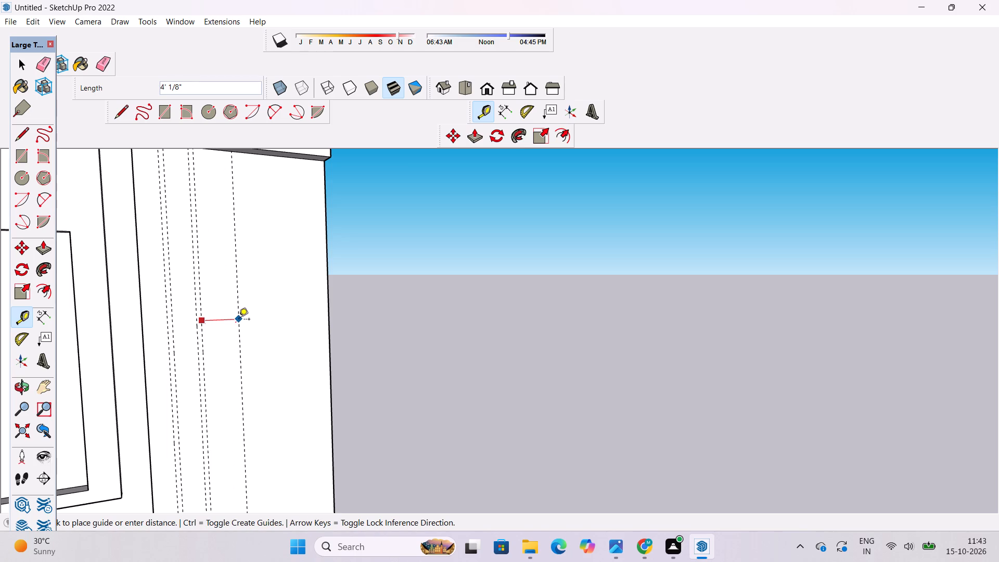
type("2'6\"")
key("Return")
scroll(170, 330, "down", 15)
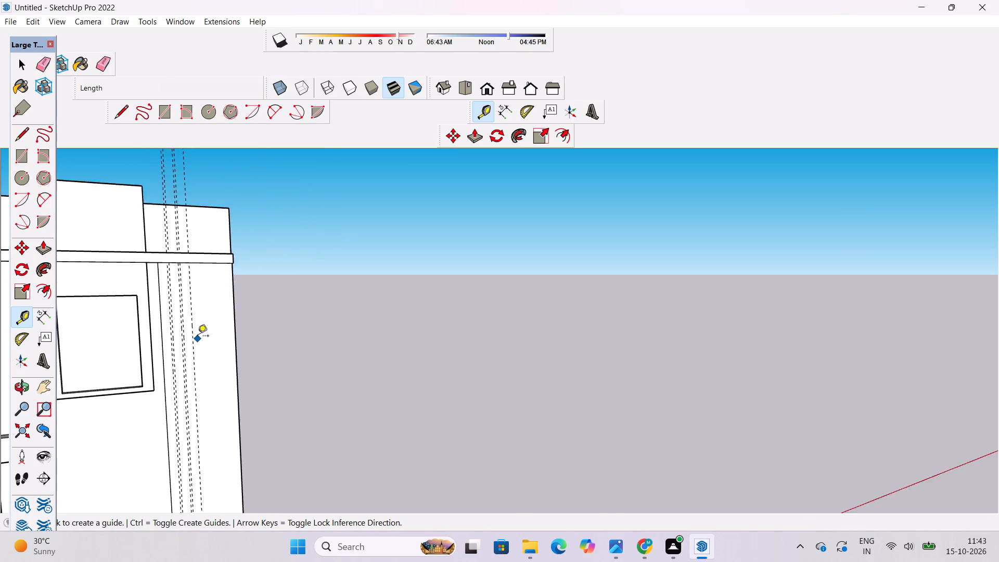
scroll(198, 337, "down", 2)
scroll(255, 357, "down", 6)
scroll(168, 272, "down", 1)
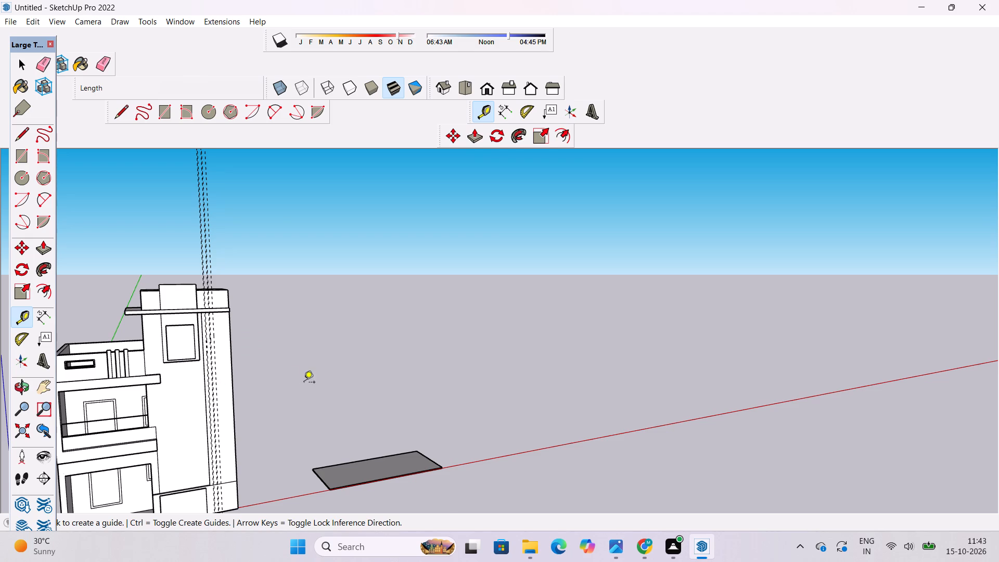
scroll(280, 372, "up", 7)
scroll(146, 364, "down", 4)
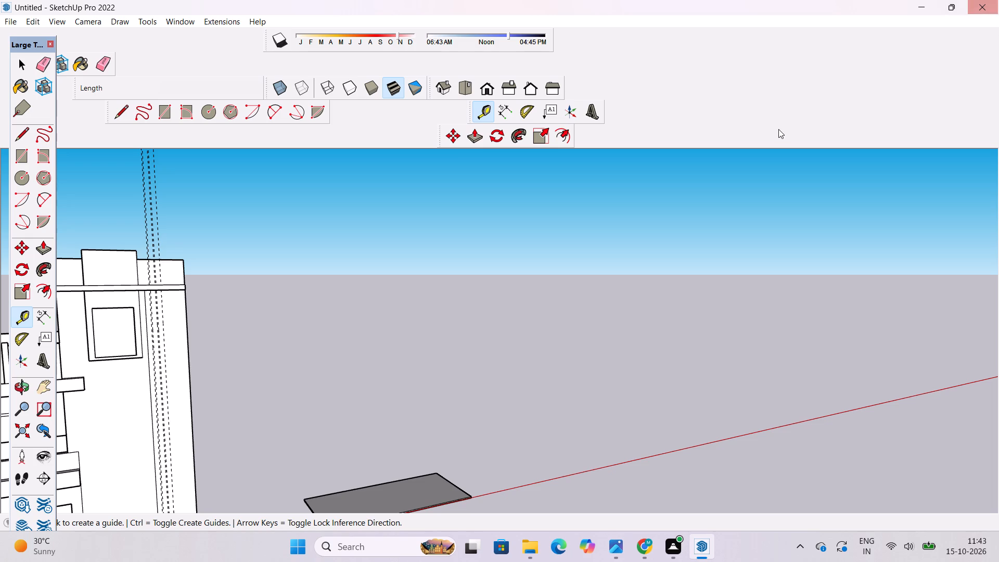
scroll(377, 245, "down", 7)
scroll(257, 313, "up", 13)
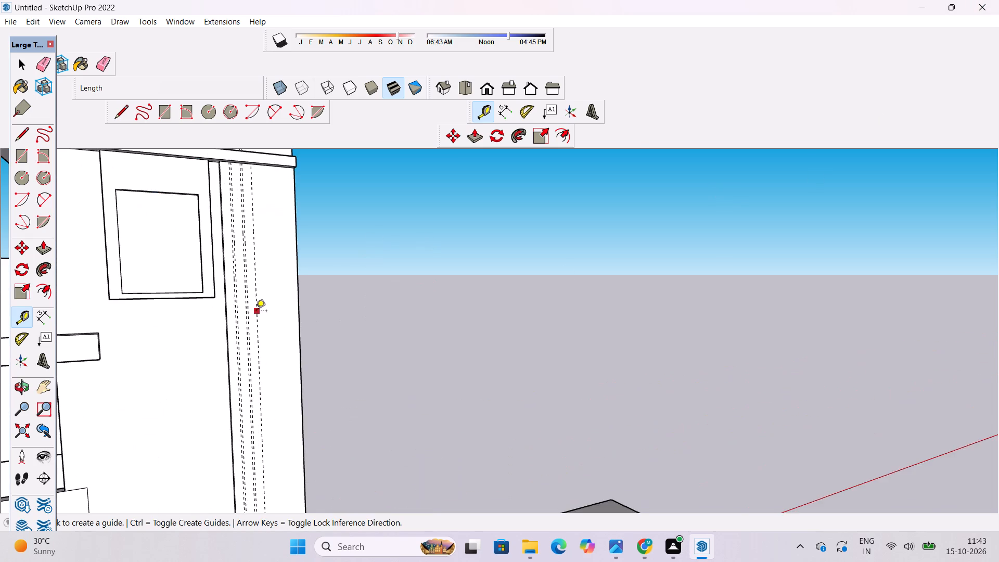
scroll(256, 312, "up", 9)
left_click(256, 279)
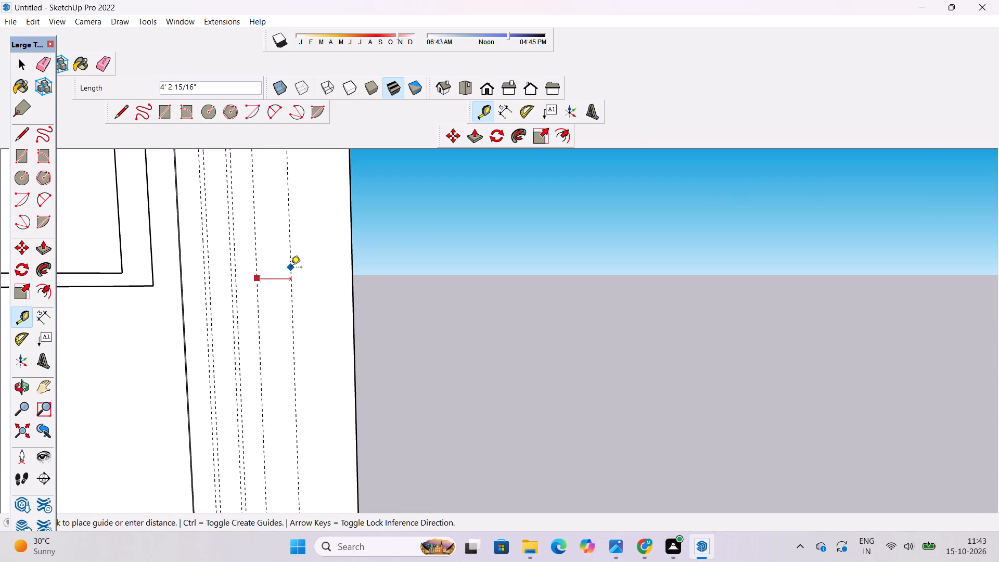
key("6")
key("shift+quotedbl")
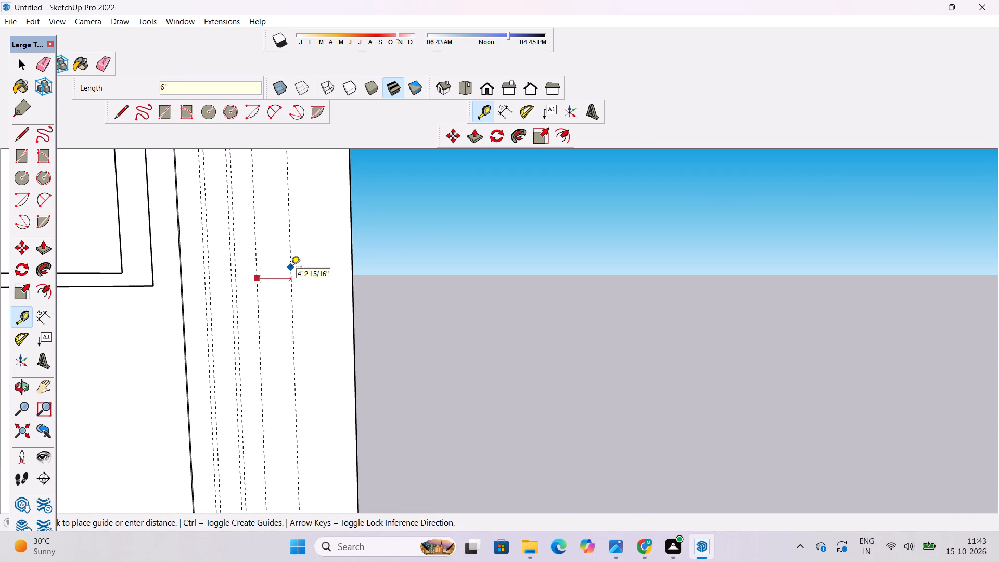
key("Return")
Add a fourth pair of vertical guides on the corner strip, 2'6" outward from the third pair and 6" apart.
scroll(284, 261, "down", 6)
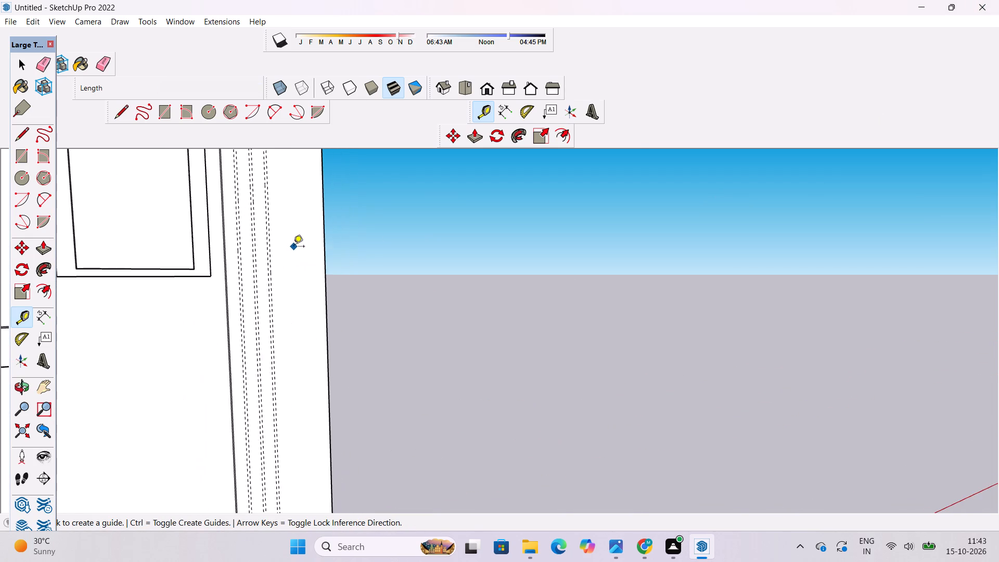
scroll(294, 247, "up", 8)
left_click(252, 252)
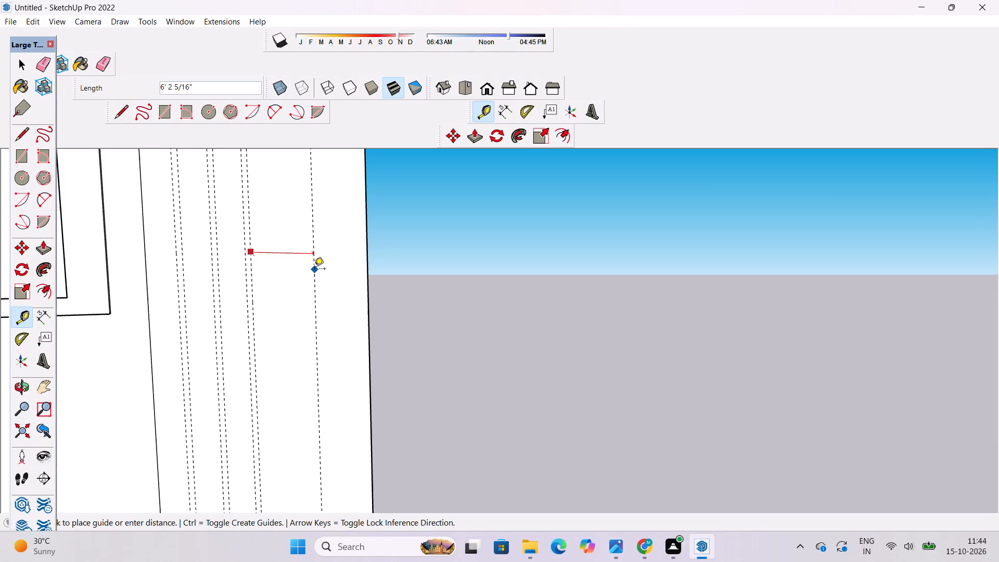
type("2'6\"")
key("Return")
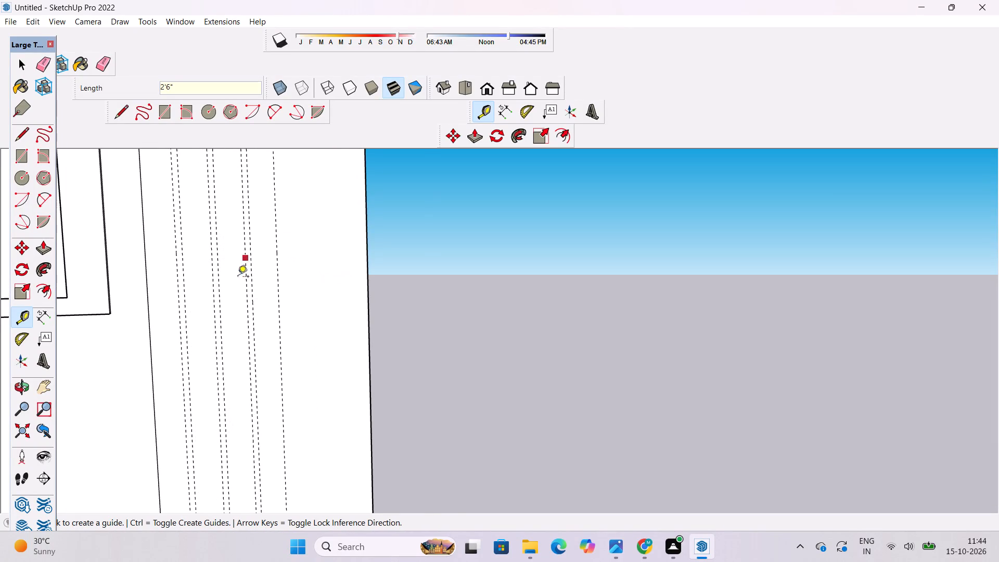
scroll(232, 295, "down", 4)
scroll(261, 281, "up", 4)
left_click(268, 280)
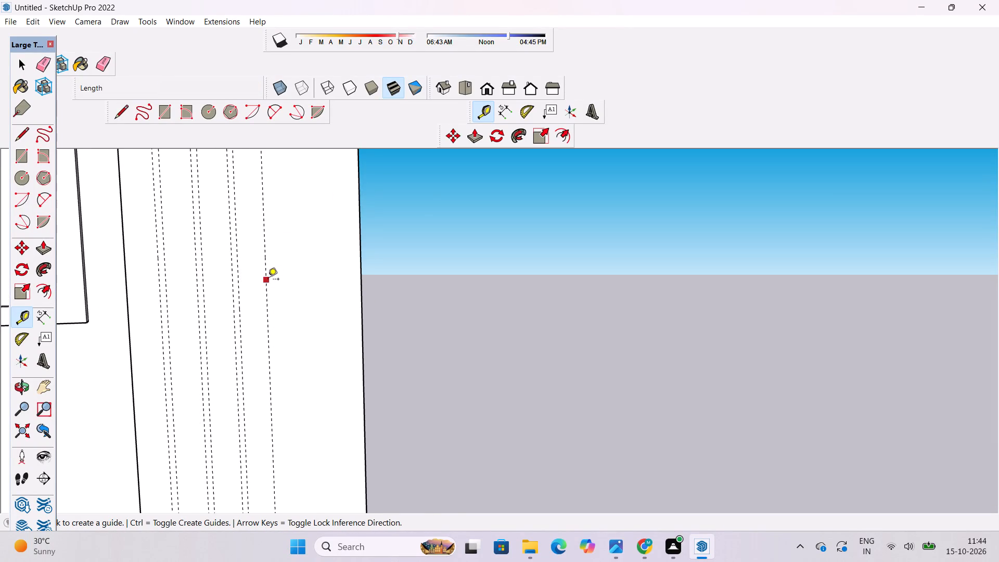
type("6\"")
key("Return")
Add a fifth pair of vertical guides on the corner strip, 2'6" outward from the fourth pair and 6" apart.
scroll(259, 296, "down", 6)
scroll(305, 280, "up", 6)
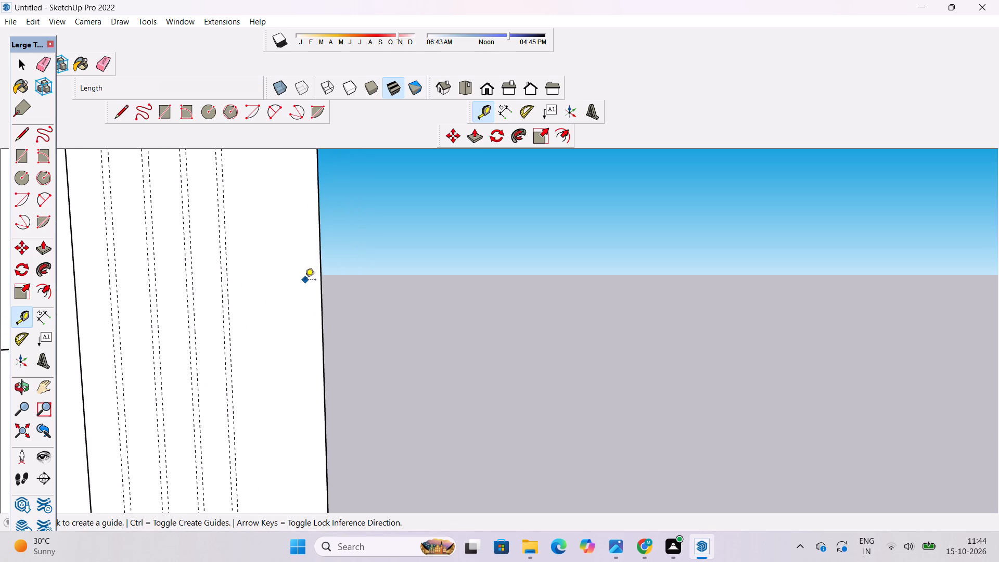
left_click(222, 315)
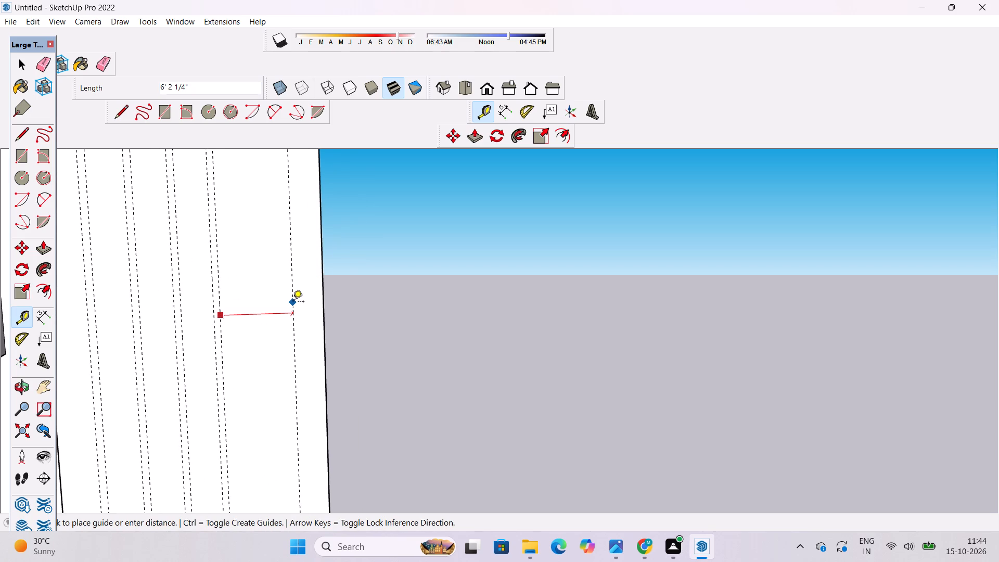
type("2'6\"")
key("Return")
scroll(293, 302, "up", 1)
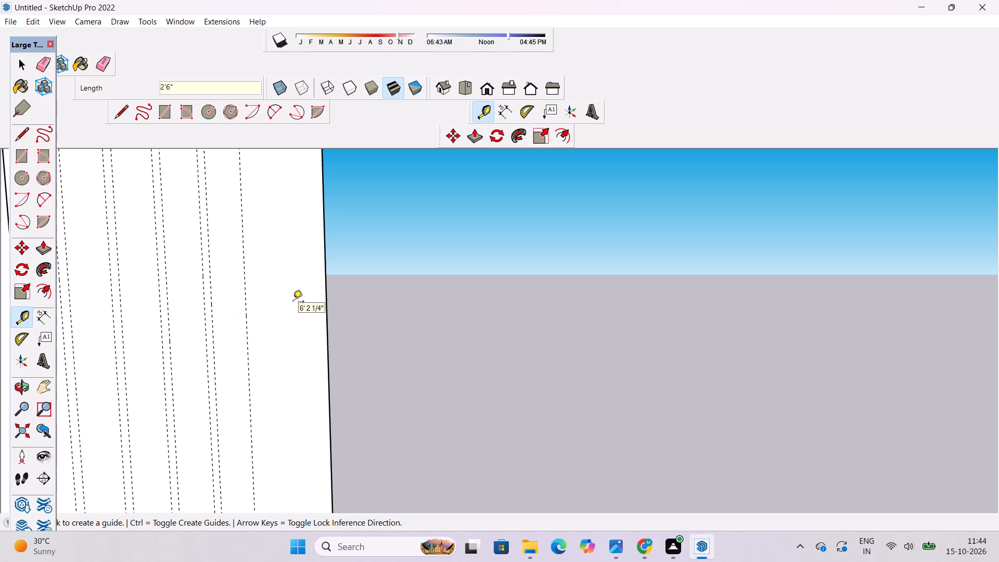
left_click(245, 281)
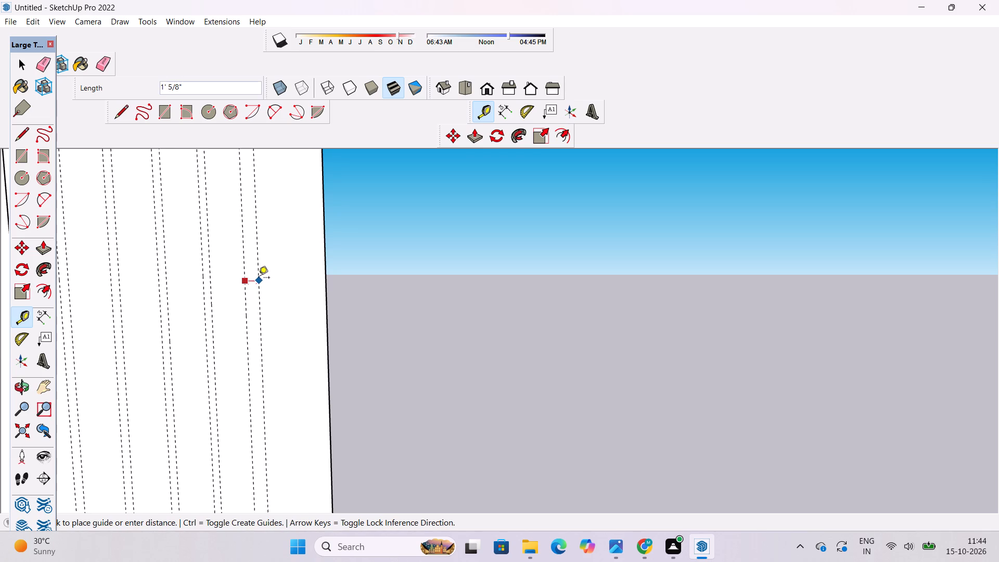
type("6\"")
key("Return")
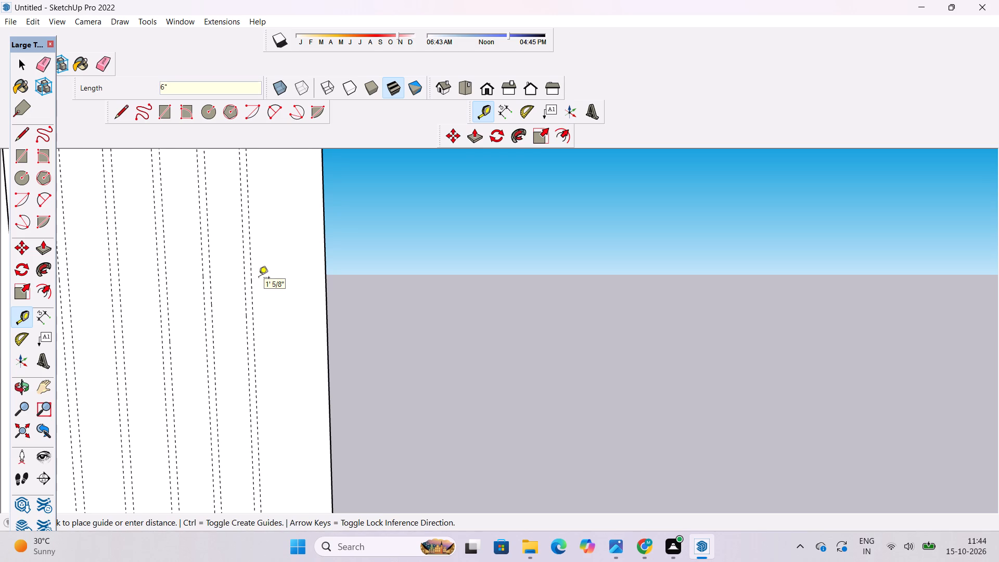
Add a sixth pair of vertical guides near the corner strip's outer edge, 2'6" outward from the fifth pair and 6" apart.
left_click(254, 284)
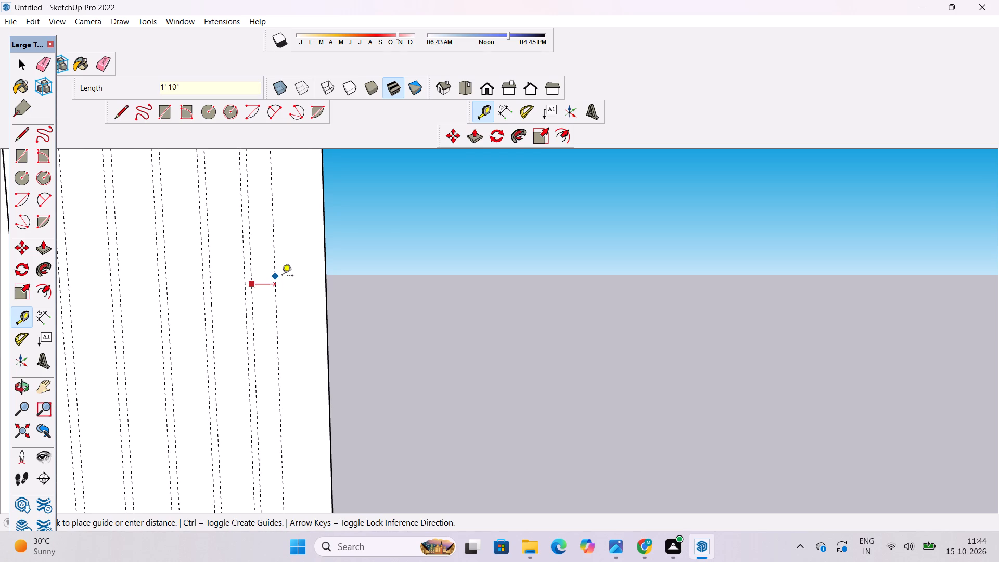
type("2'6")
key("shift+quotedbl")
key("Return")
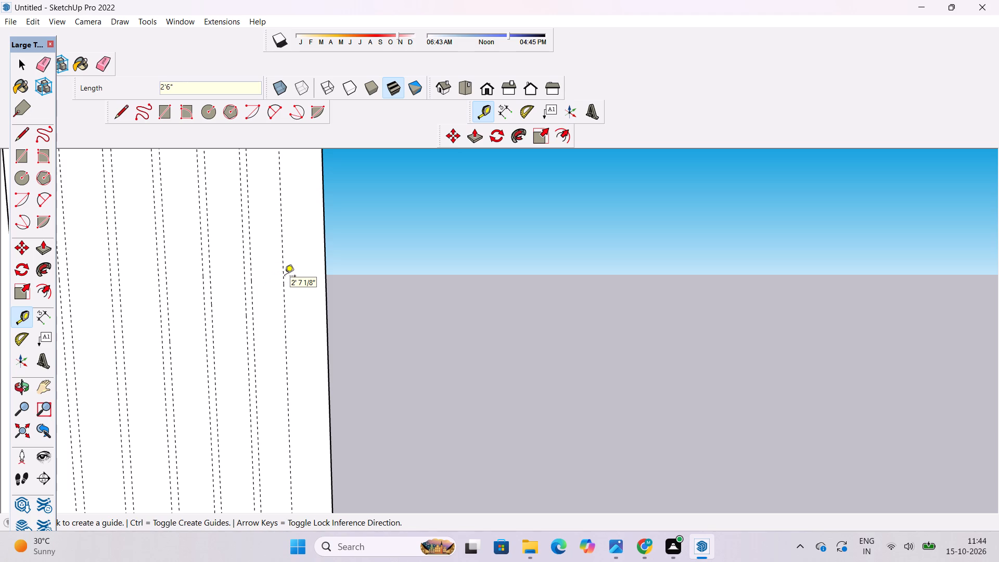
left_click(285, 277)
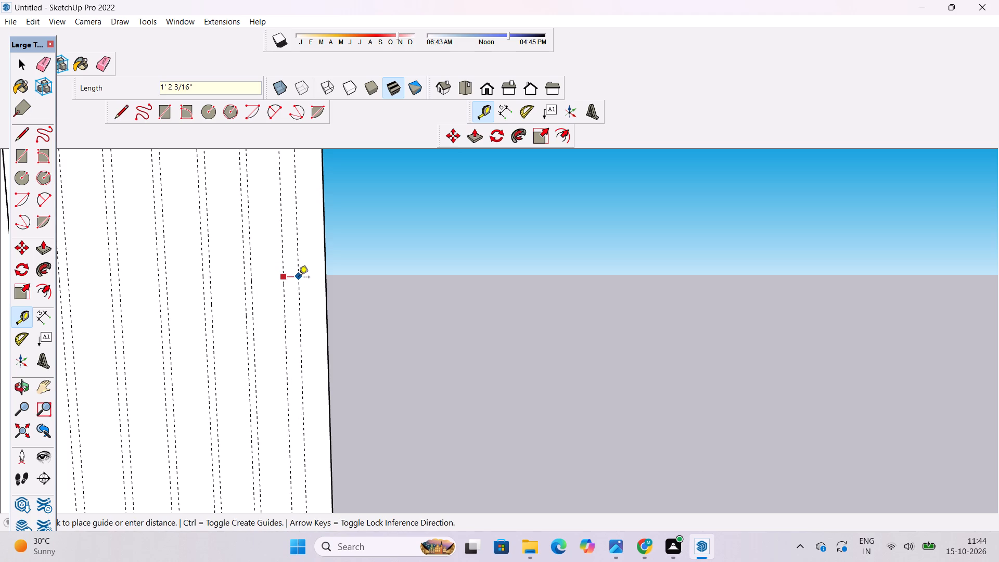
type("6\"")
key("Return")
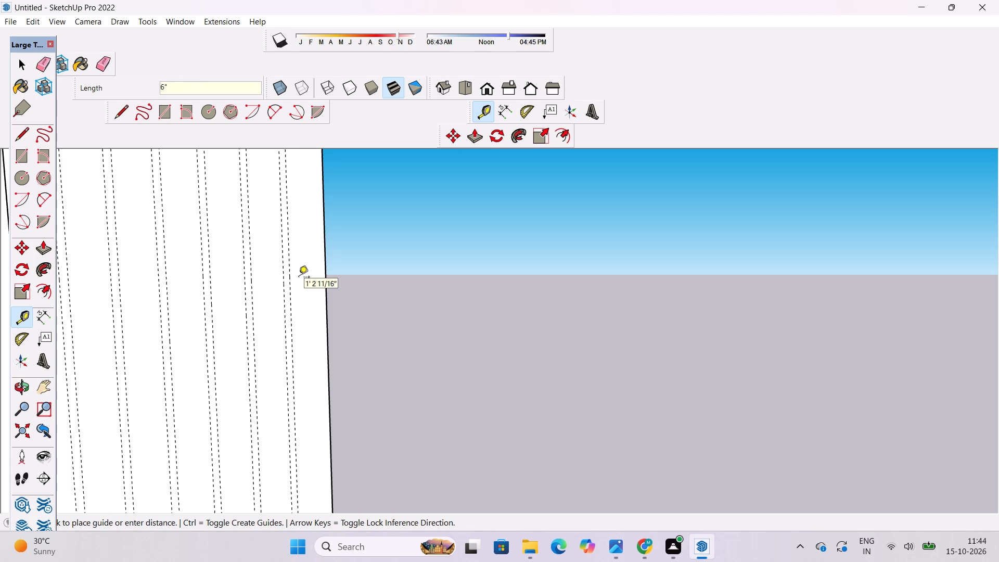
Examine the layout of the vertical guide pairs on the tall wall's corner strip from the front and side.
scroll(289, 304, "down", 18)
scroll(344, 387, "up", 2)
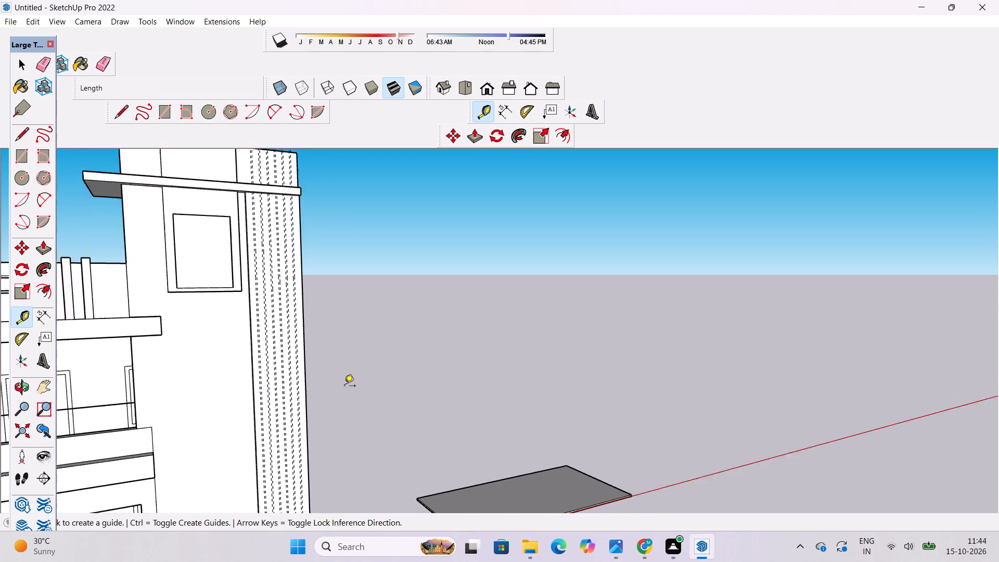
scroll(344, 387, "up", 1)
scroll(291, 322, "down", 6)
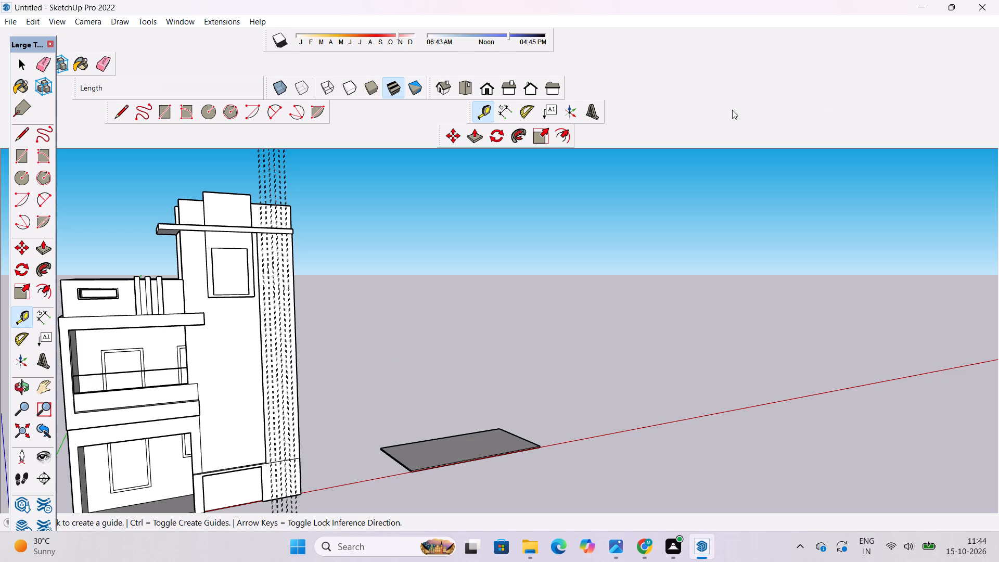
key("space")
key("o")
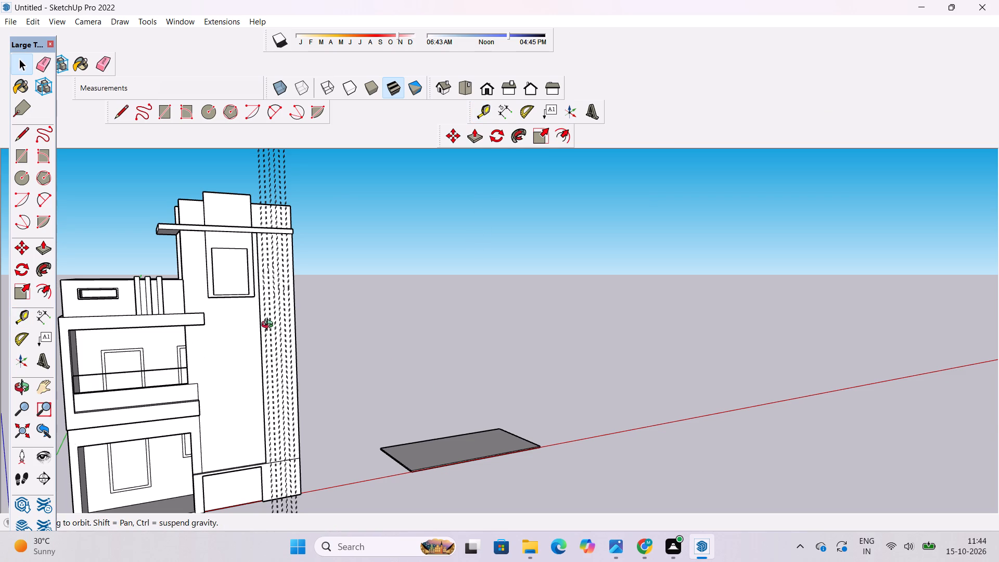
scroll(304, 321, "up", 11)
left_click_drag(370, 352, 201, 375)
scroll(219, 360, "down", 5)
scroll(181, 383, "up", 5)
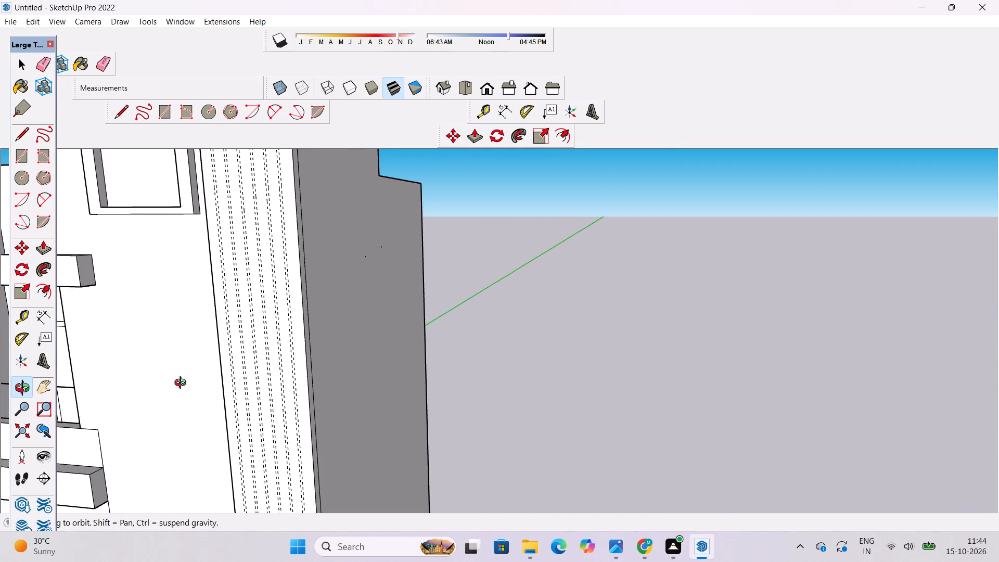
left_click_drag(187, 385, 286, 369)
scroll(286, 369, "down", 3)
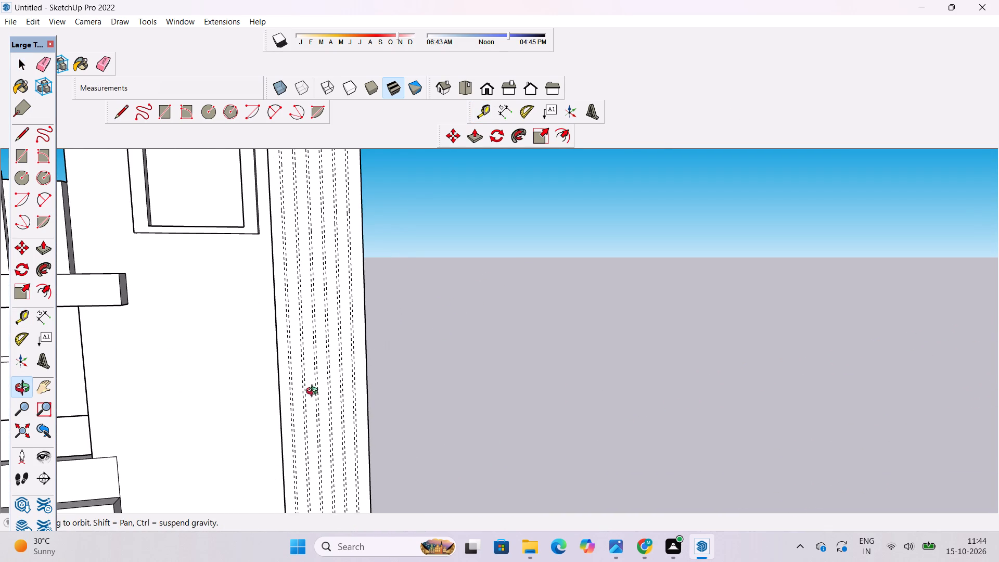
left_click(314, 392)
left_click_drag(312, 392, 301, 394, "shift")
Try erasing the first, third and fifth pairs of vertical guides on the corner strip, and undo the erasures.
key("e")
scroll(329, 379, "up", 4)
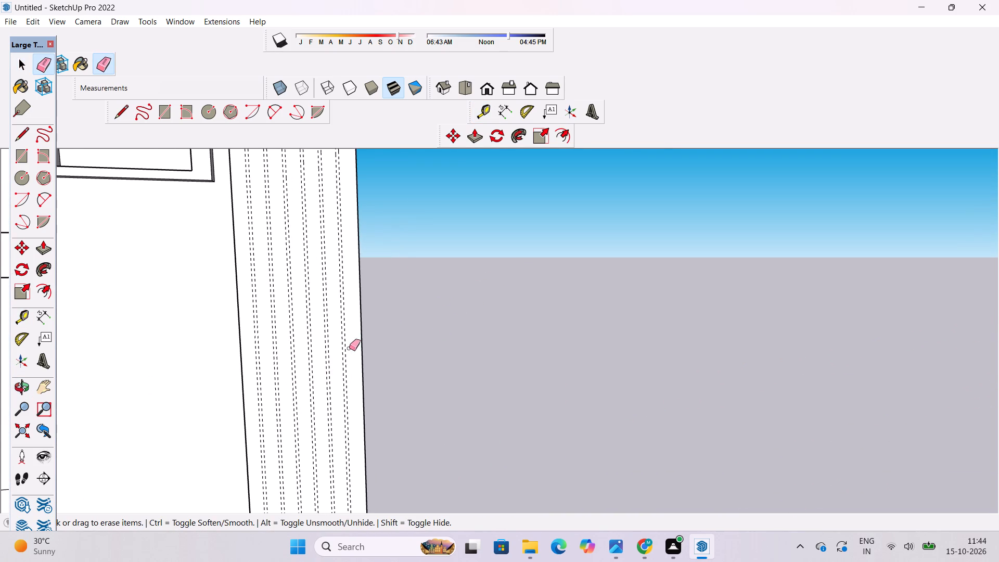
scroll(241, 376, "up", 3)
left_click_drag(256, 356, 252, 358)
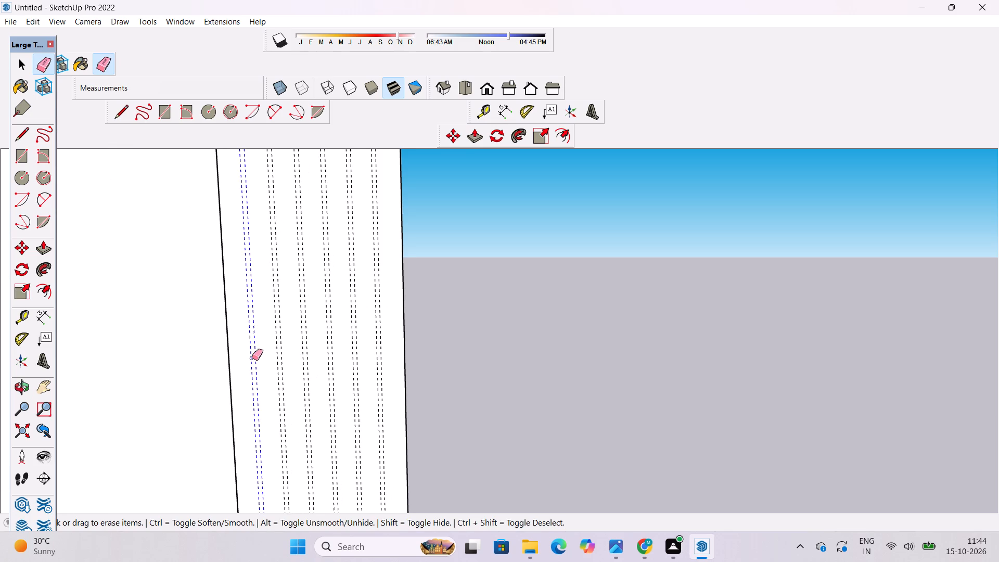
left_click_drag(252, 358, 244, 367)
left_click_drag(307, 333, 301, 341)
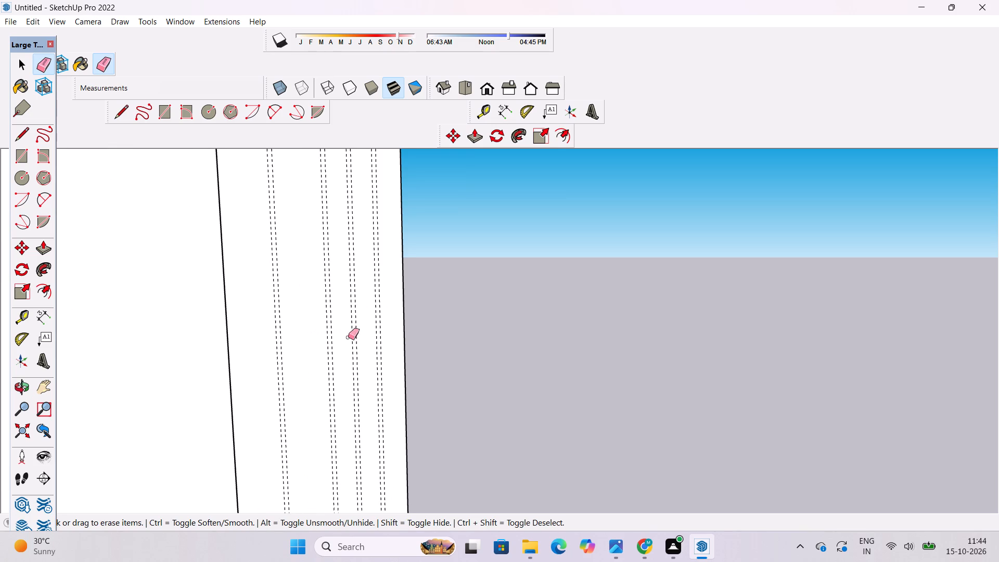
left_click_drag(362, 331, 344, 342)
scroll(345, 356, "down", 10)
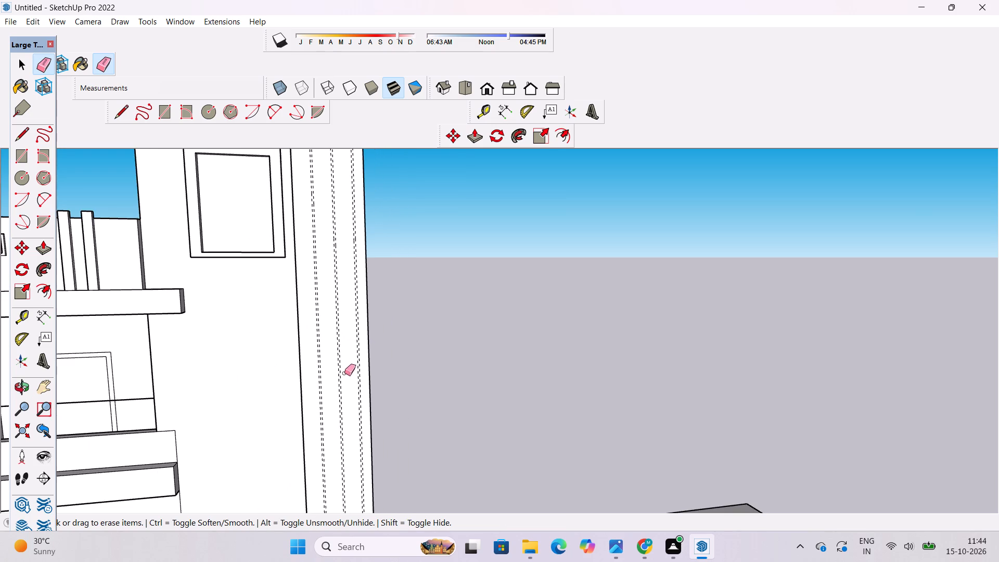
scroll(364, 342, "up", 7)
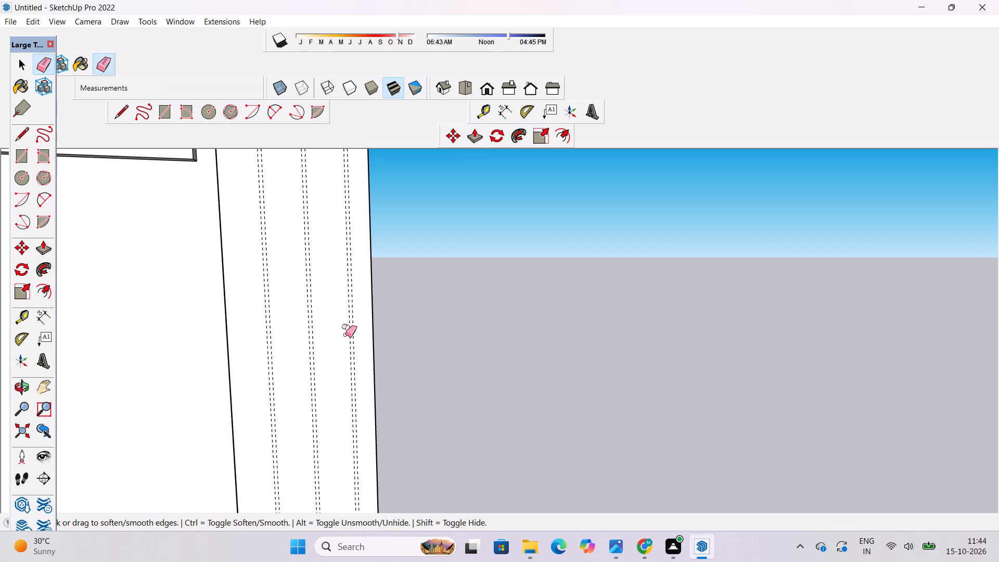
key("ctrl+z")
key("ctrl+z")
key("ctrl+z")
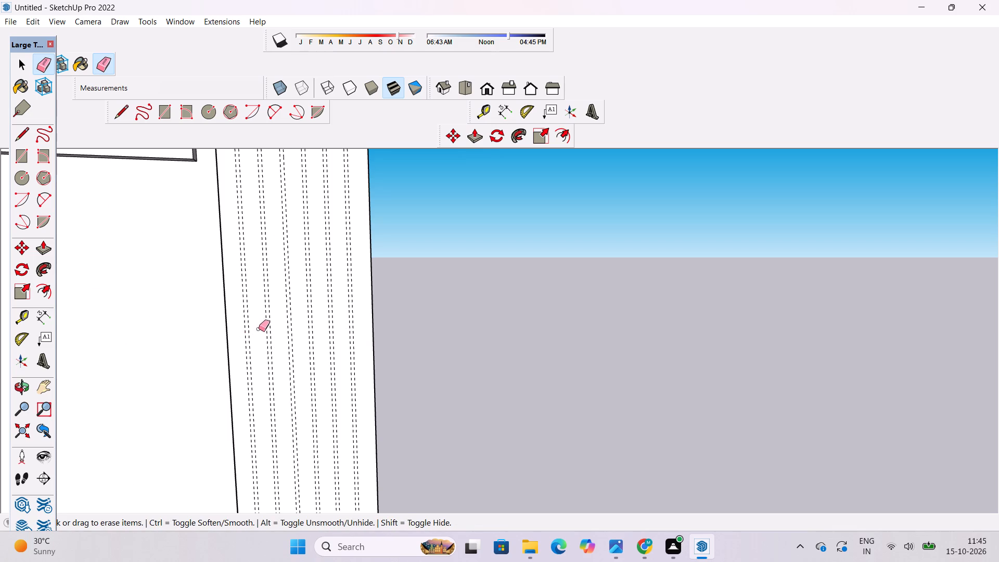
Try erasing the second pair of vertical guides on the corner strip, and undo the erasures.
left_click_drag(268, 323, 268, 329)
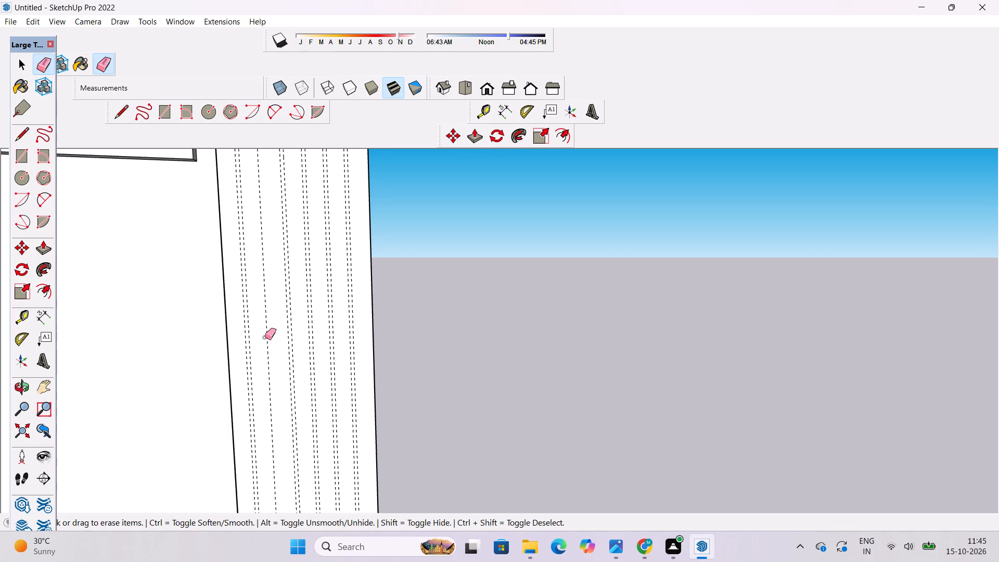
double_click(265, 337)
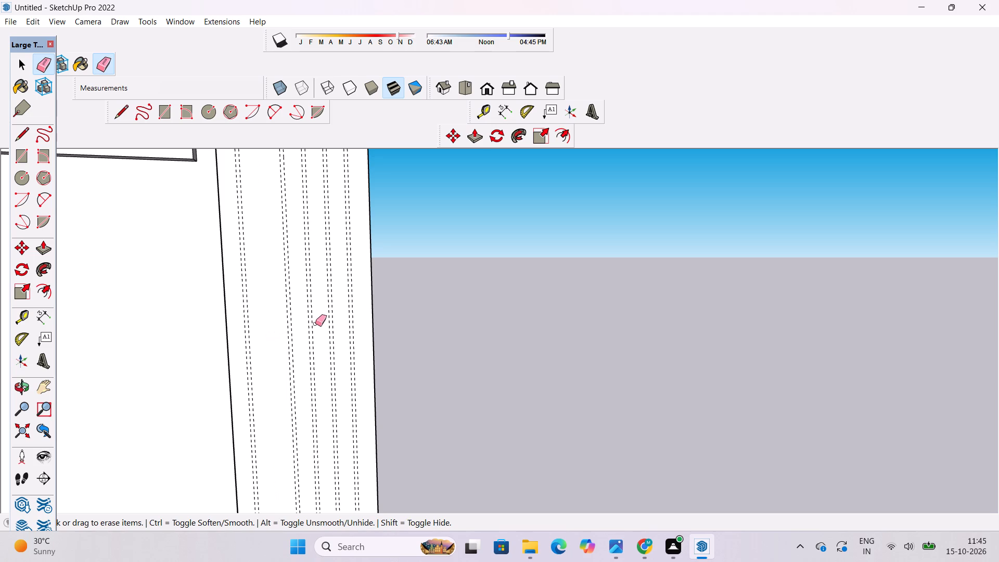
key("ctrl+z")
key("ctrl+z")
Erase all six pairs of vertical guides from the tall wall's corner strip.
left_click_drag(251, 356, 245, 365)
left_click_drag(315, 339, 312, 348)
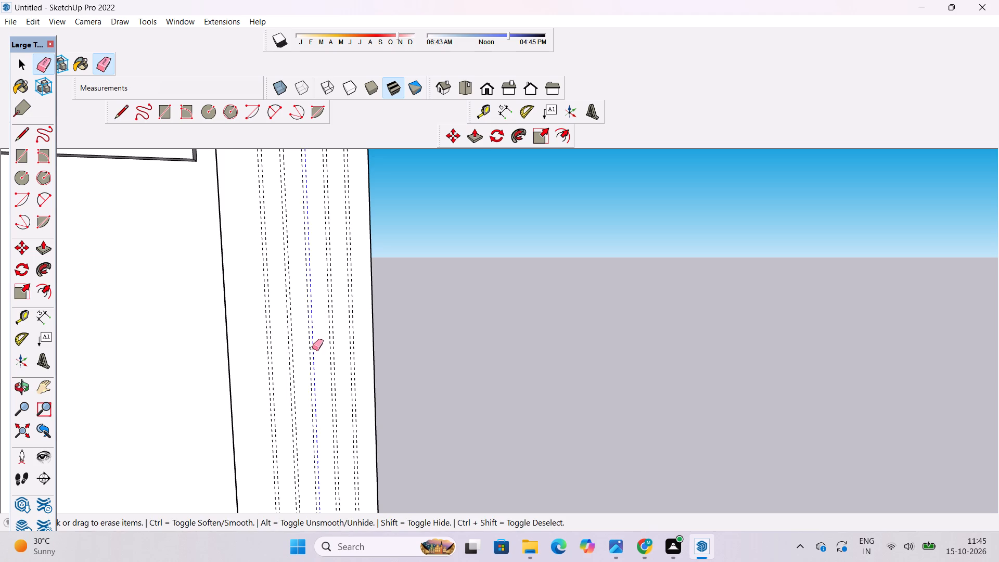
left_click_drag(312, 348, 308, 354)
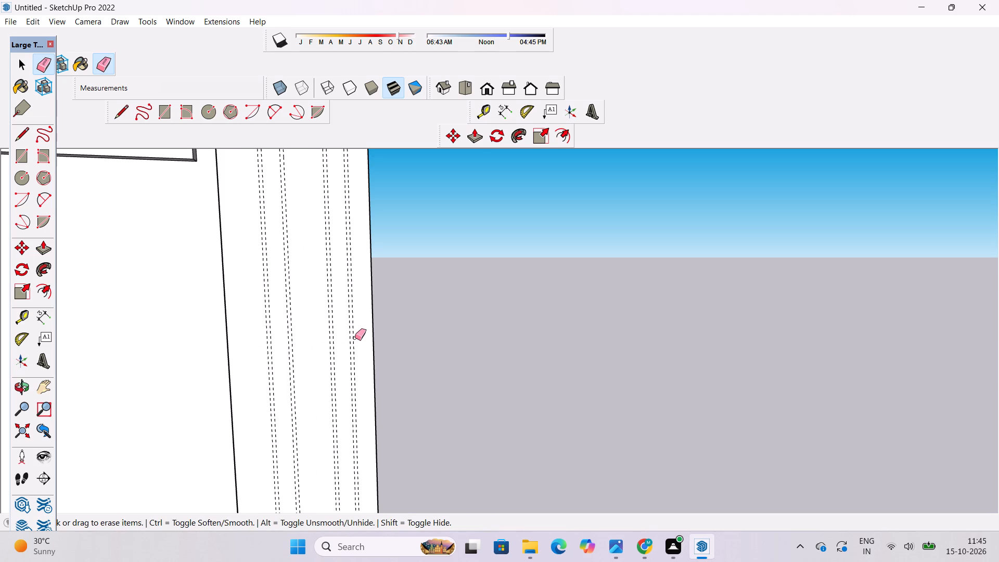
left_click_drag(355, 338, 343, 354)
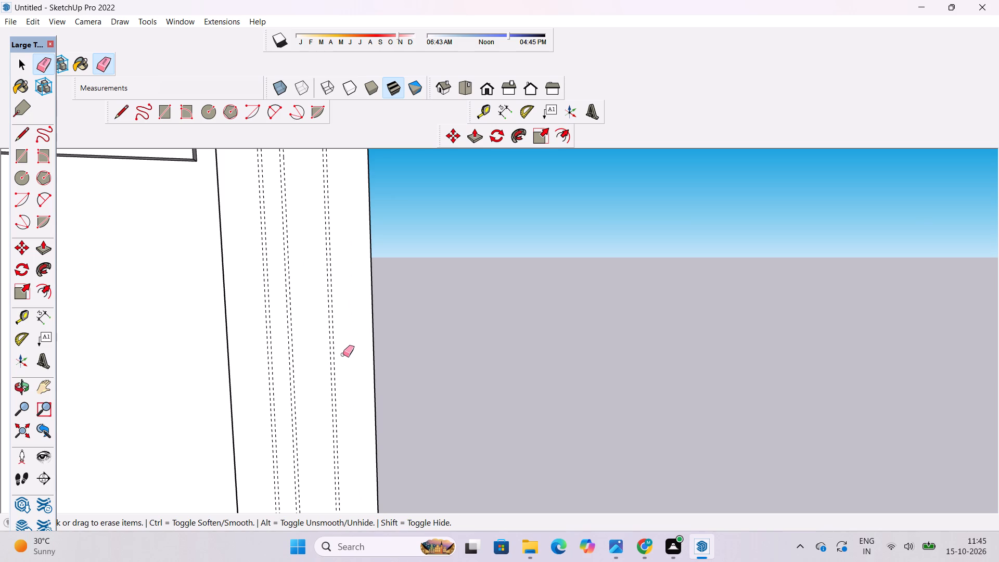
left_click_drag(272, 349, 264, 359)
key("space")
type("o")
scroll(308, 375, "down", 6)
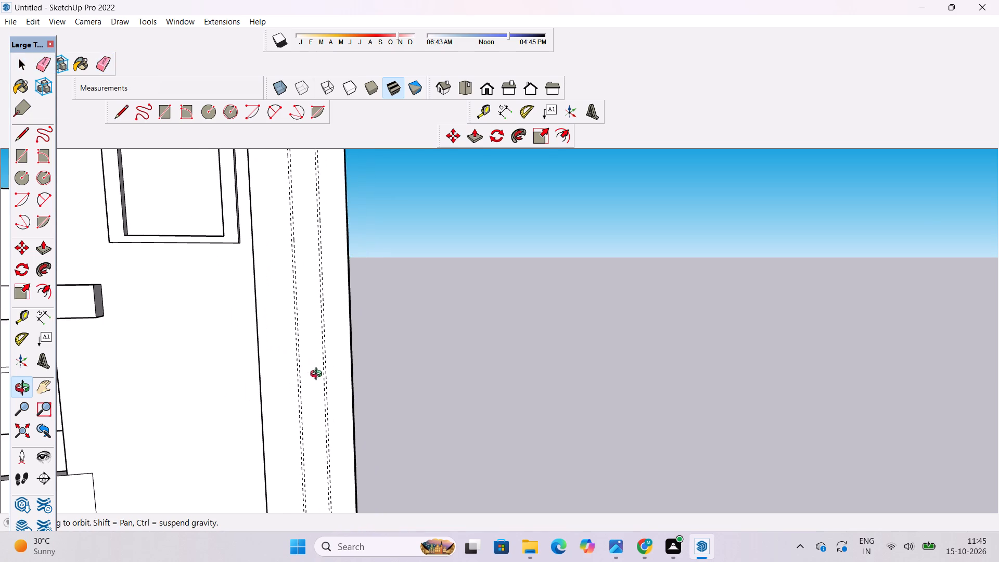
left_click_drag(318, 375, 339, 426, "shift")
scroll(332, 402, "down", 5, "shift")
scroll(331, 402, "up", 3, "shift")
left_click_drag(331, 405, 321, 375, "shift")
left_click(311, 384)
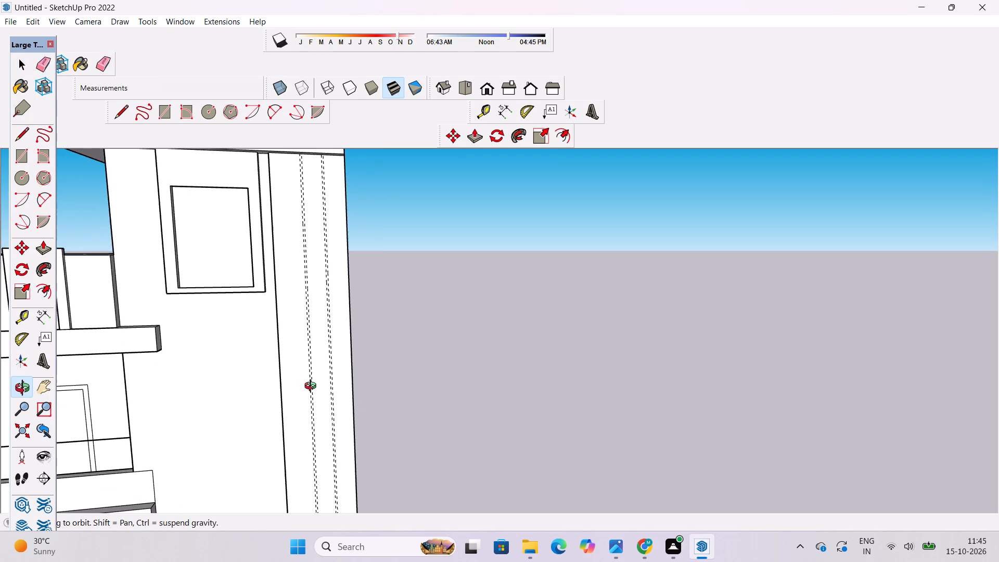
key("e")
left_click_drag(334, 358, 304, 390)
key("space")
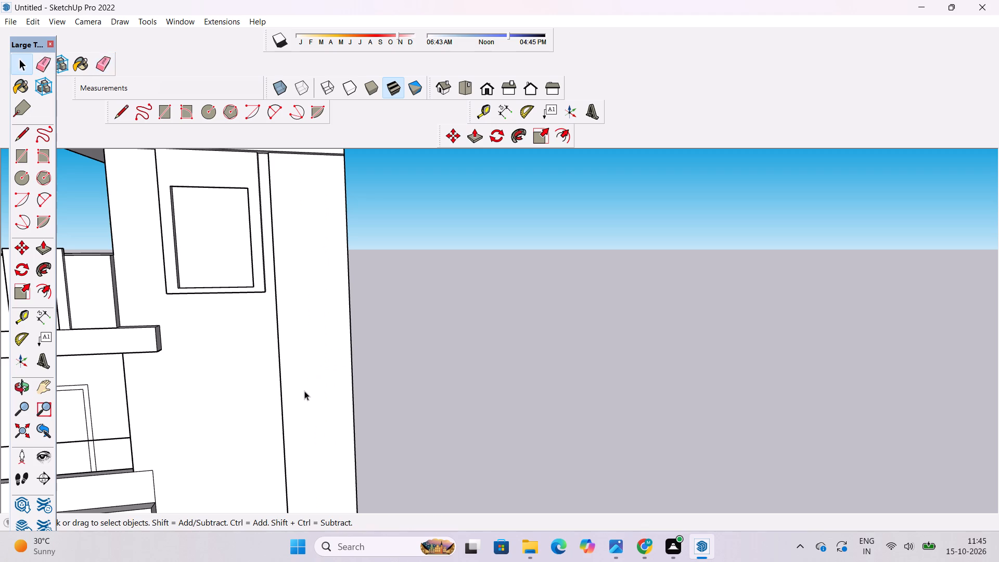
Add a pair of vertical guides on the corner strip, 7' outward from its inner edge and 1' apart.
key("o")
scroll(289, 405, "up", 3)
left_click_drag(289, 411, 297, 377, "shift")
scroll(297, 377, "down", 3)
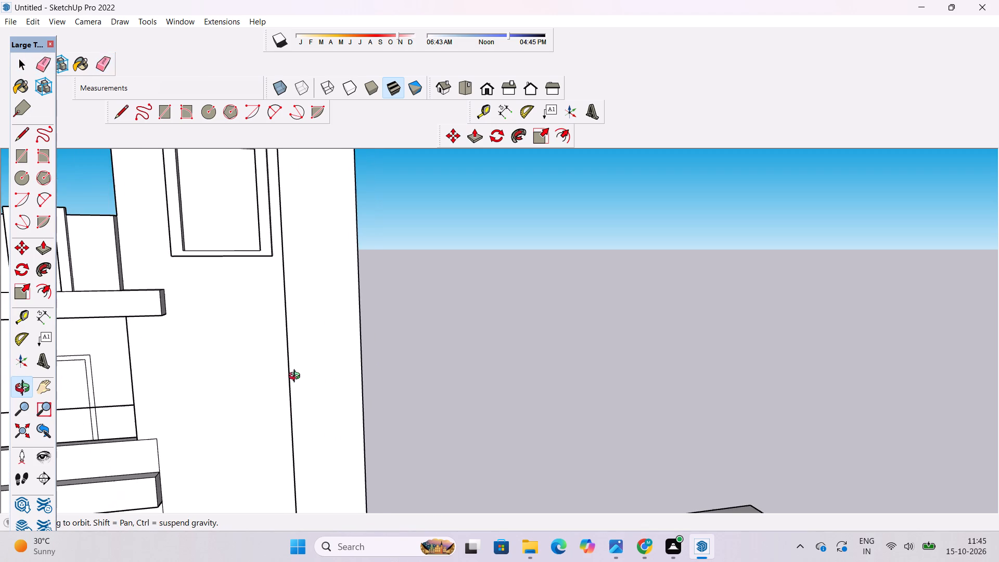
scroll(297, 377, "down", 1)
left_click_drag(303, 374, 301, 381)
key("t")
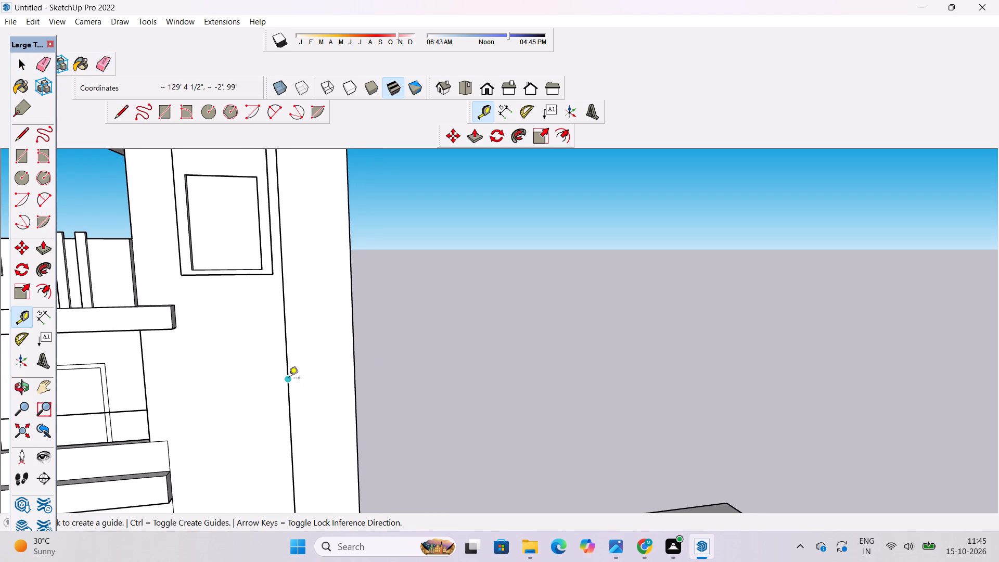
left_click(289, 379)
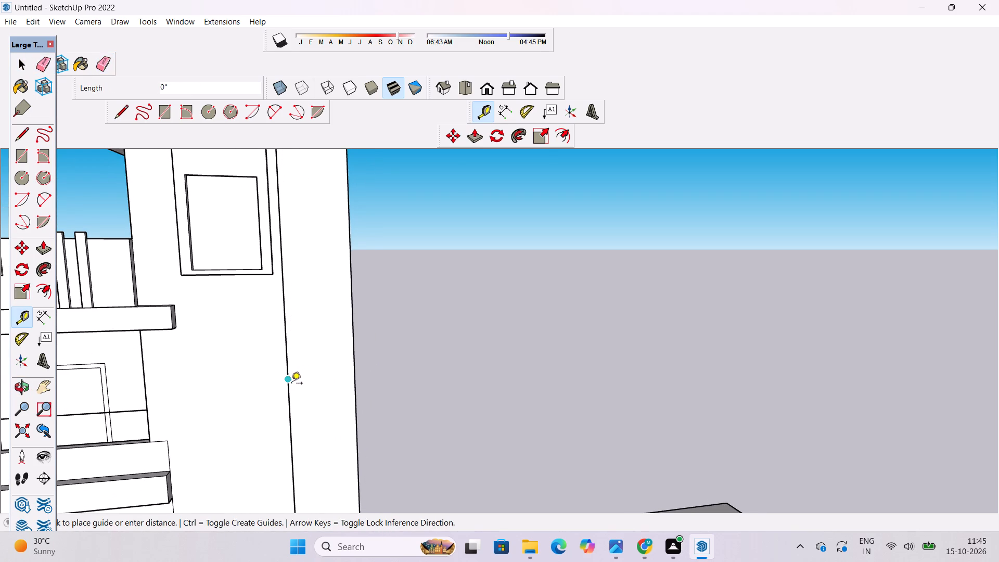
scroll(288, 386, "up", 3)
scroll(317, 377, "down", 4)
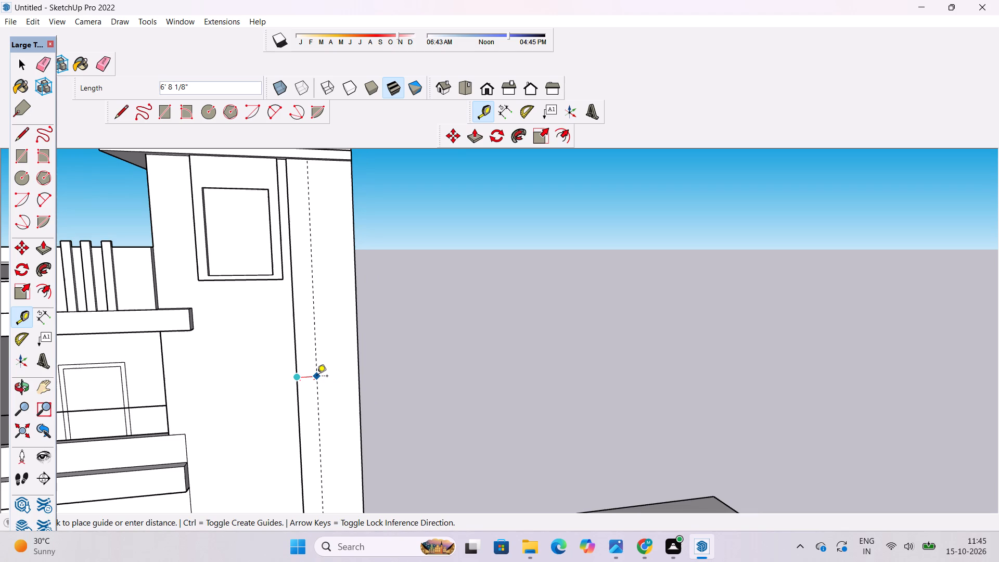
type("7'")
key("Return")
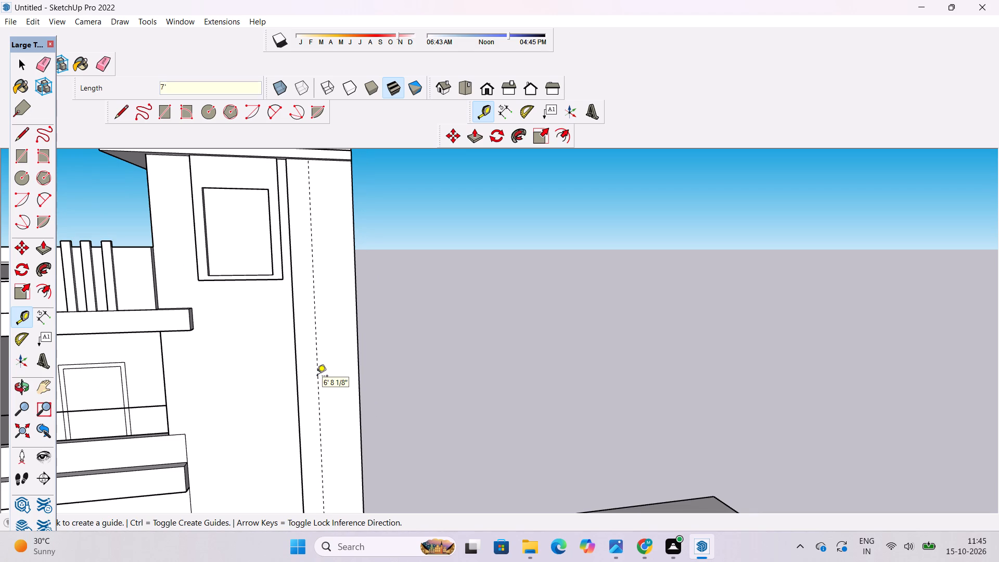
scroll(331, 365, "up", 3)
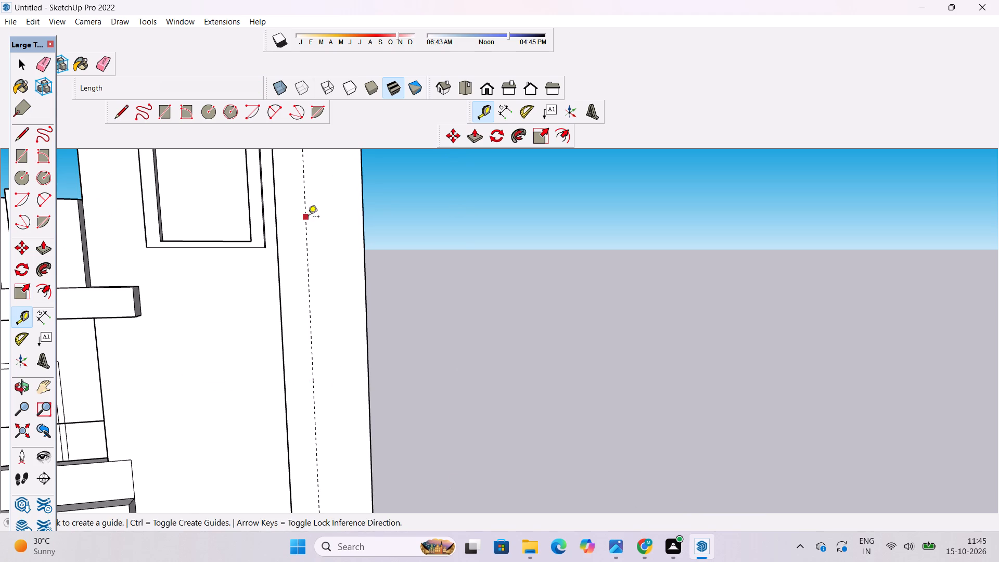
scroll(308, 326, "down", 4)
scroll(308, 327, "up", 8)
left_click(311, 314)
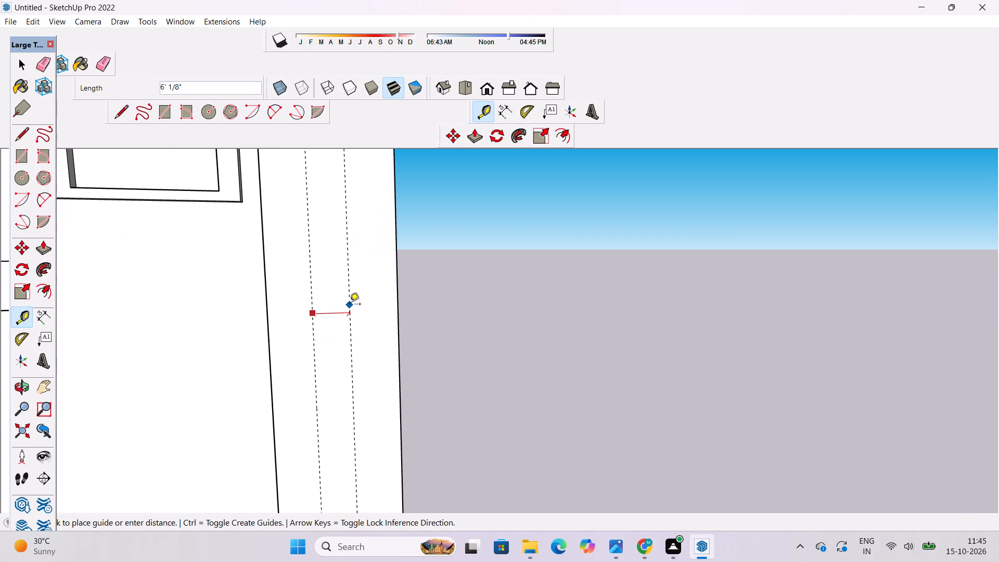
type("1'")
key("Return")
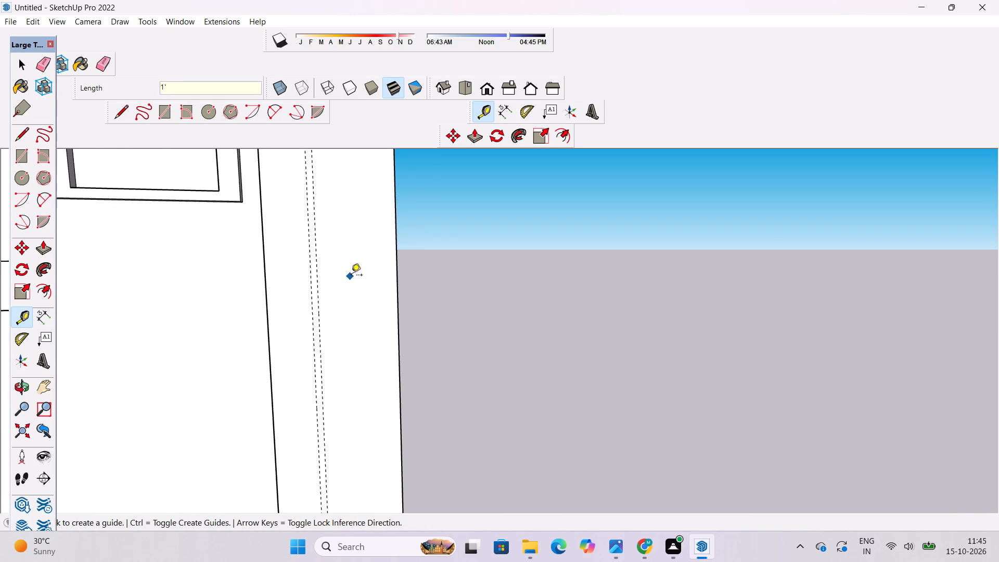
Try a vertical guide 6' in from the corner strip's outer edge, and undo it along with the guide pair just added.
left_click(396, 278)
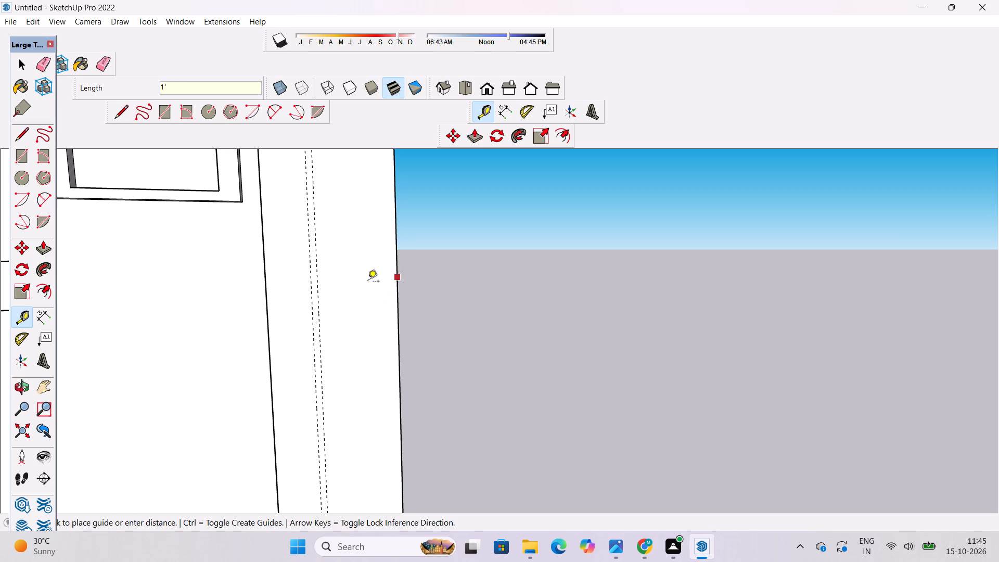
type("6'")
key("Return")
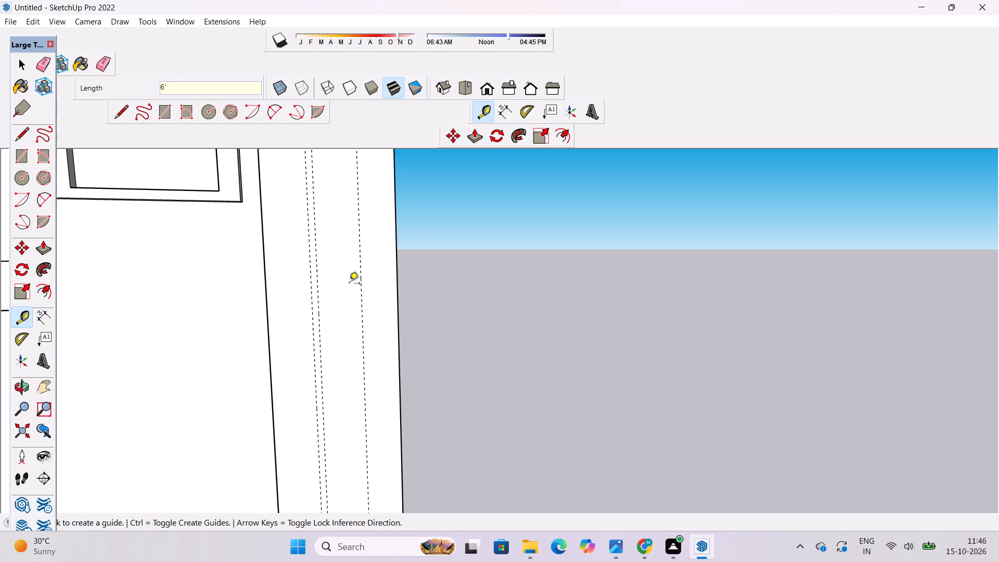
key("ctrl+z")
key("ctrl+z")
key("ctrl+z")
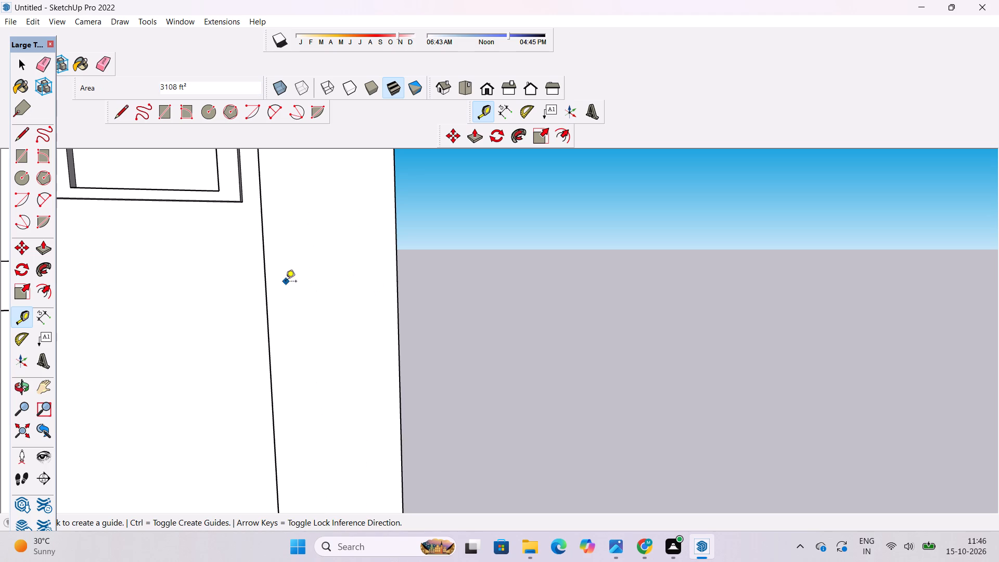
Add two vertical guides on the corner strip, each 5.5' in from its inner and outer edges.
left_click(265, 276)
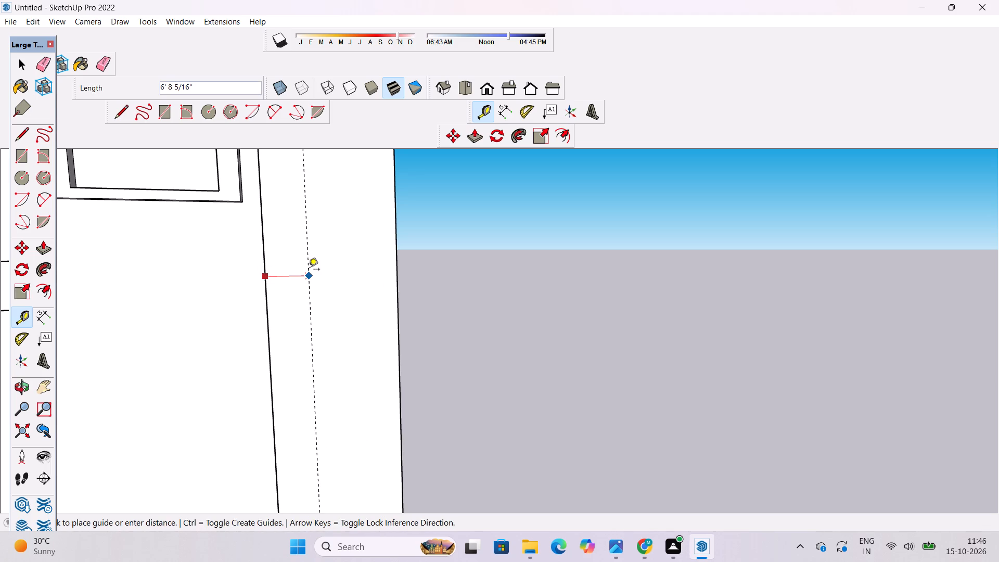
type("5.5'")
key("Return")
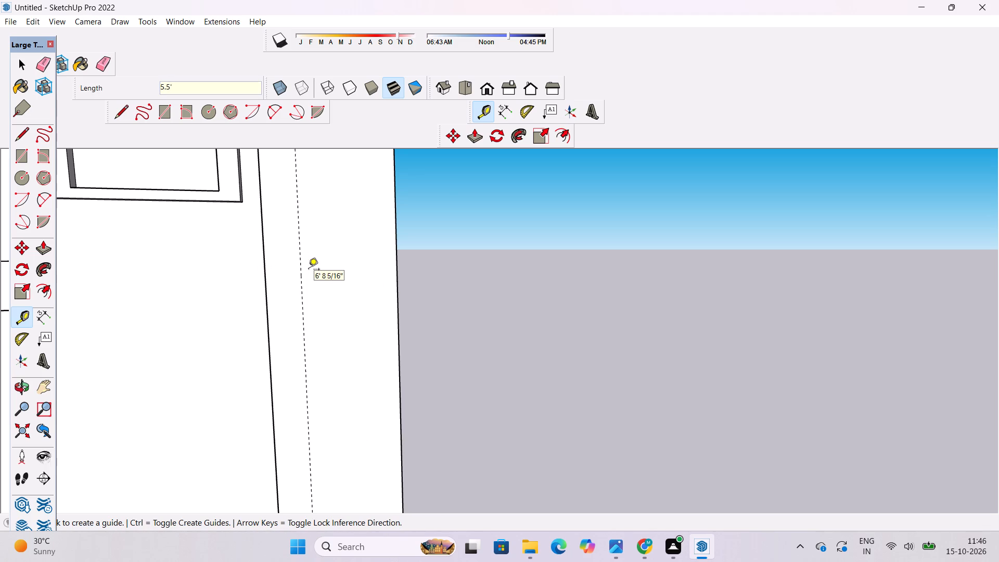
left_click(400, 261)
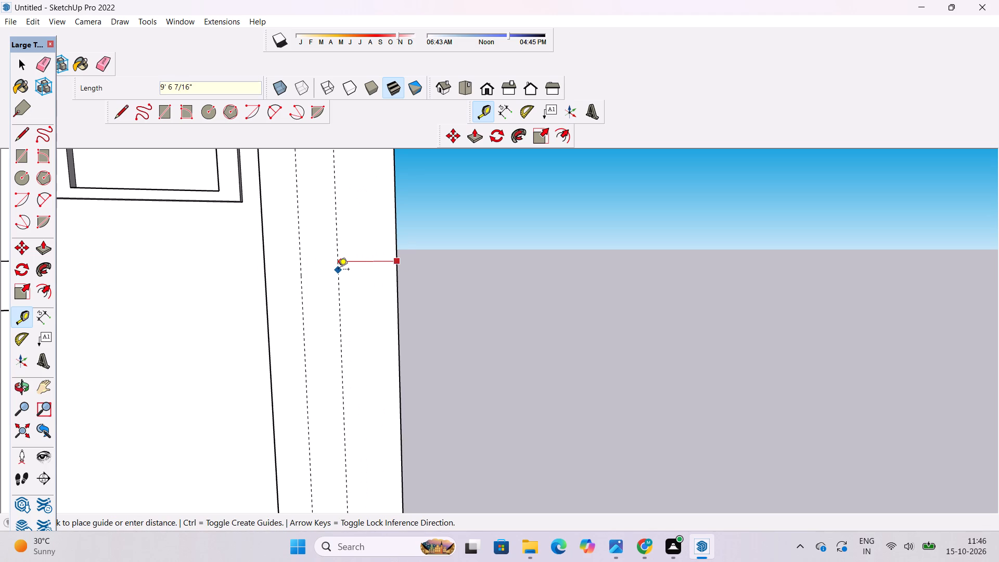
type("5.5'")
key("Return")
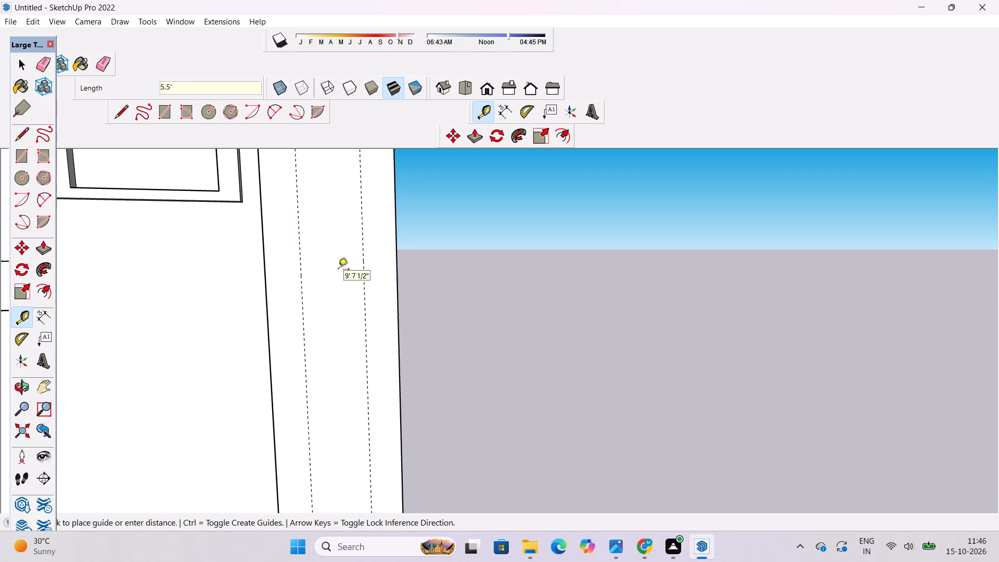
Add a second vertical guide 1' inward from each of the two guides, forming two 1'-wide pairs on the corner strip.
left_click(303, 254)
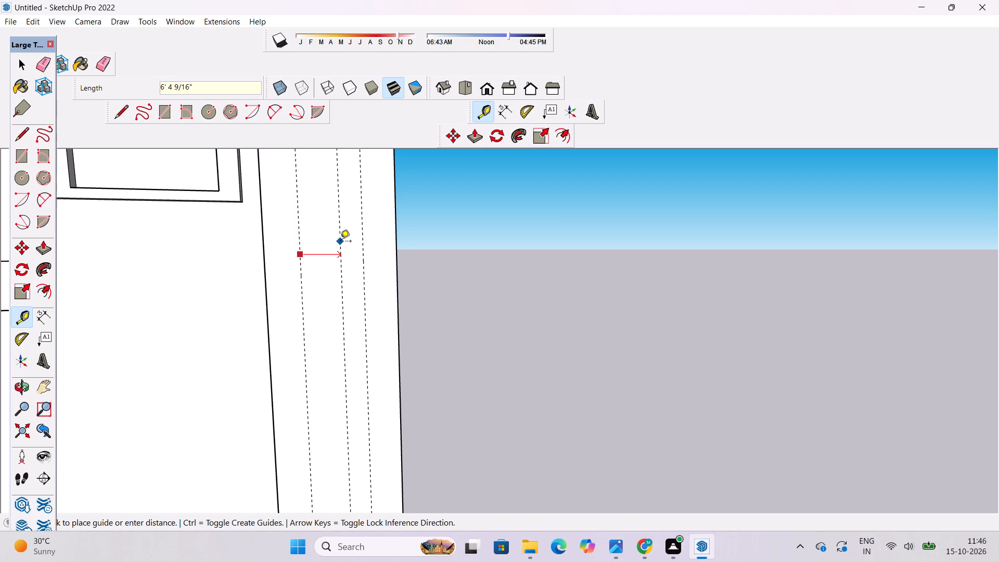
type("1'")
key("Return")
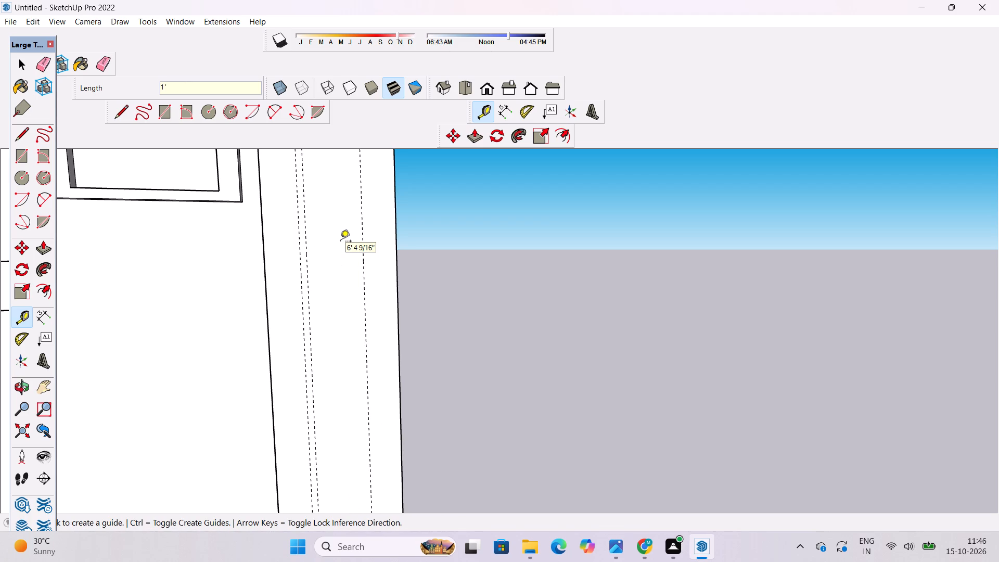
left_click(361, 230)
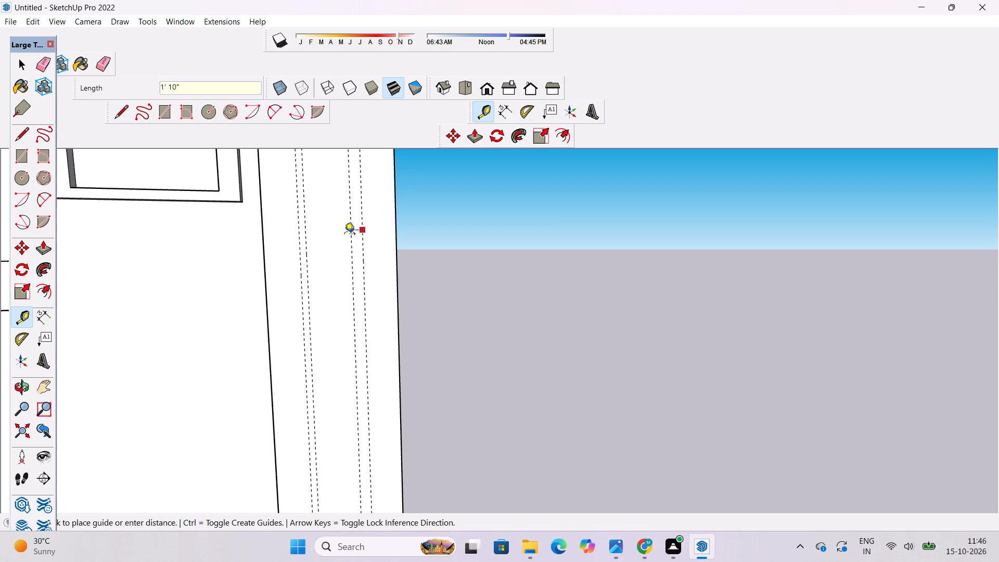
type("1'")
key("Return")
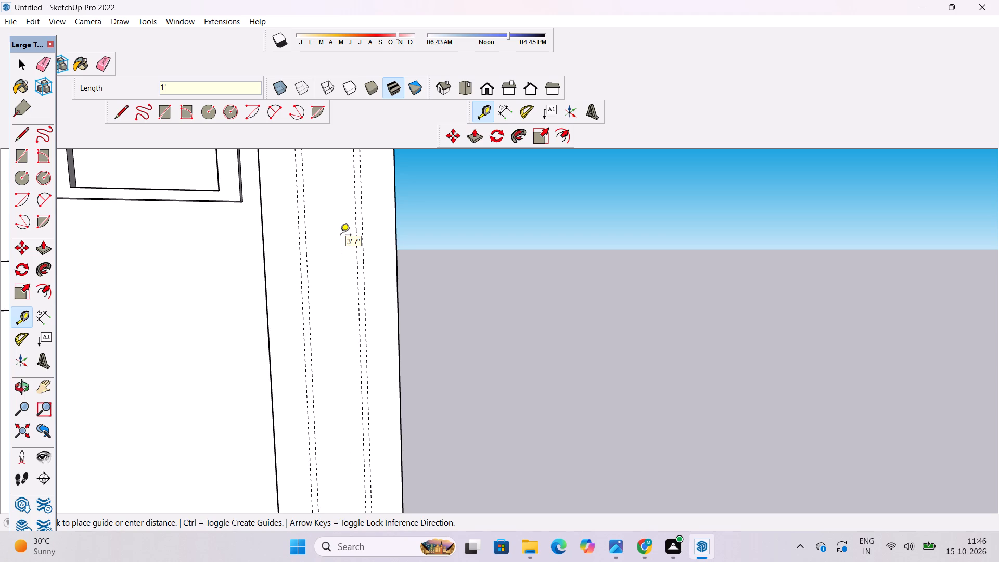
scroll(340, 236, "down", 12)
scroll(376, 347, "down", 4)
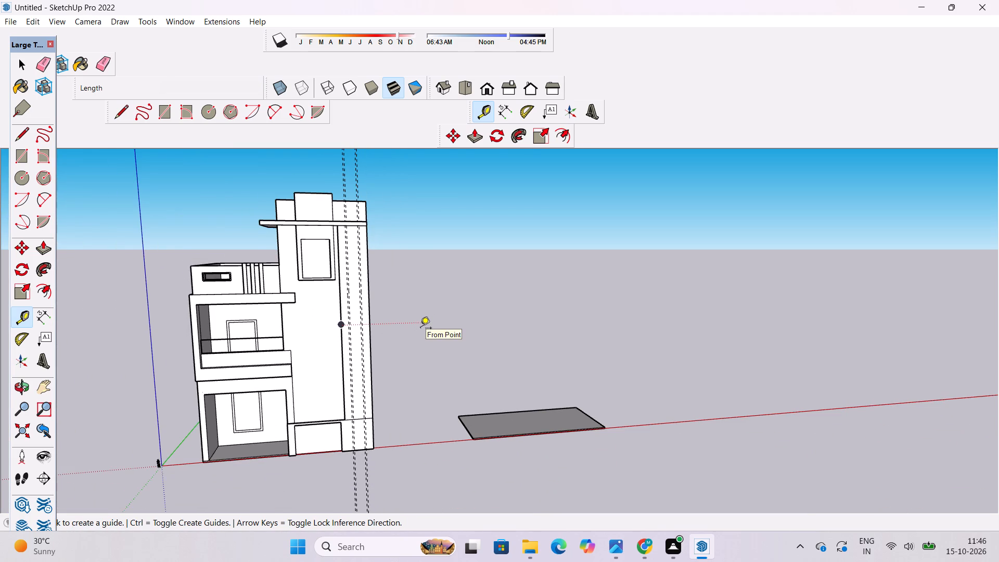
scroll(333, 303, "up", 2)
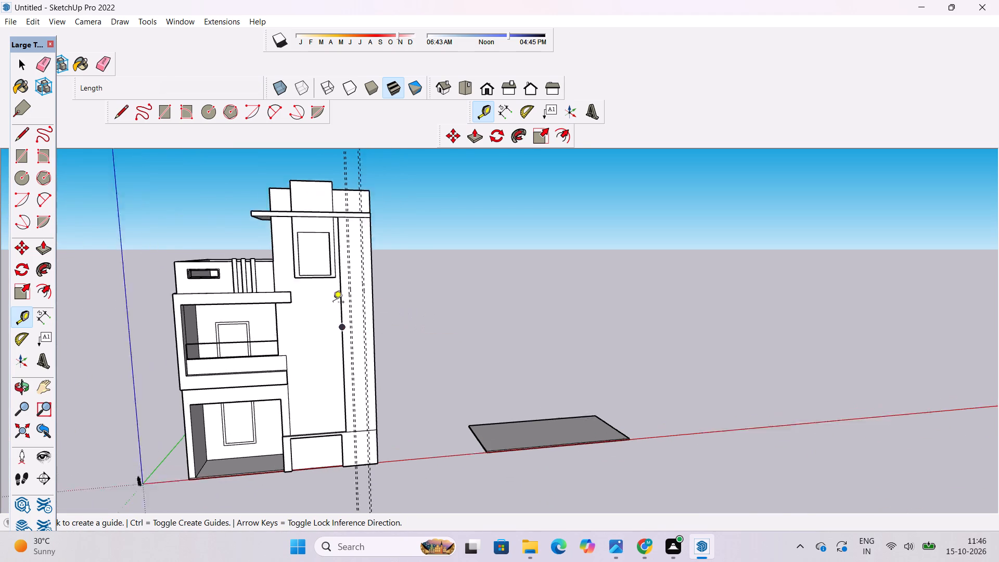
Undo both 1'-wide guide pairs on the corner strip, redoing one action if the undo goes too far.
scroll(333, 303, "up", 4)
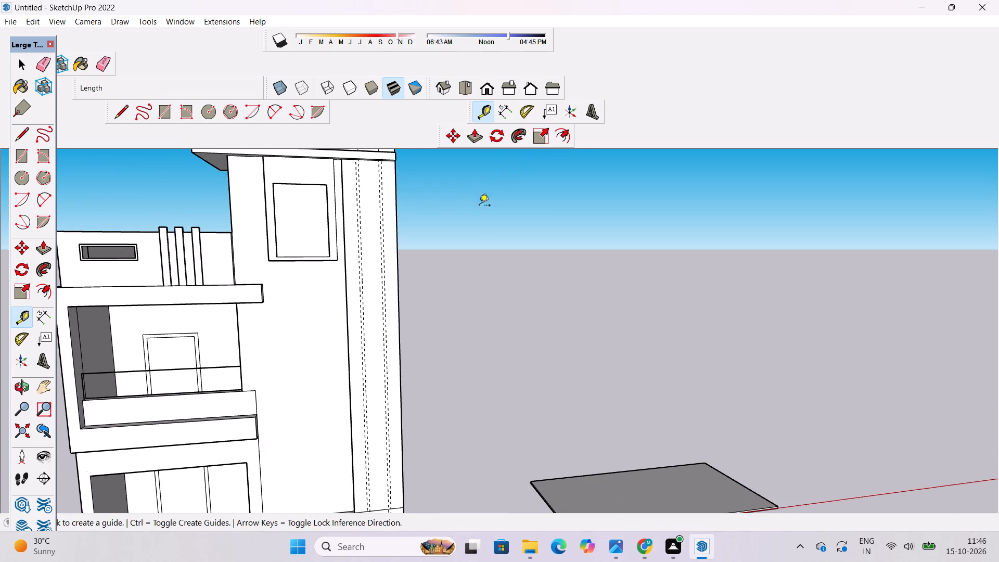
scroll(399, 242, "up", 3)
scroll(370, 306, "up", 2)
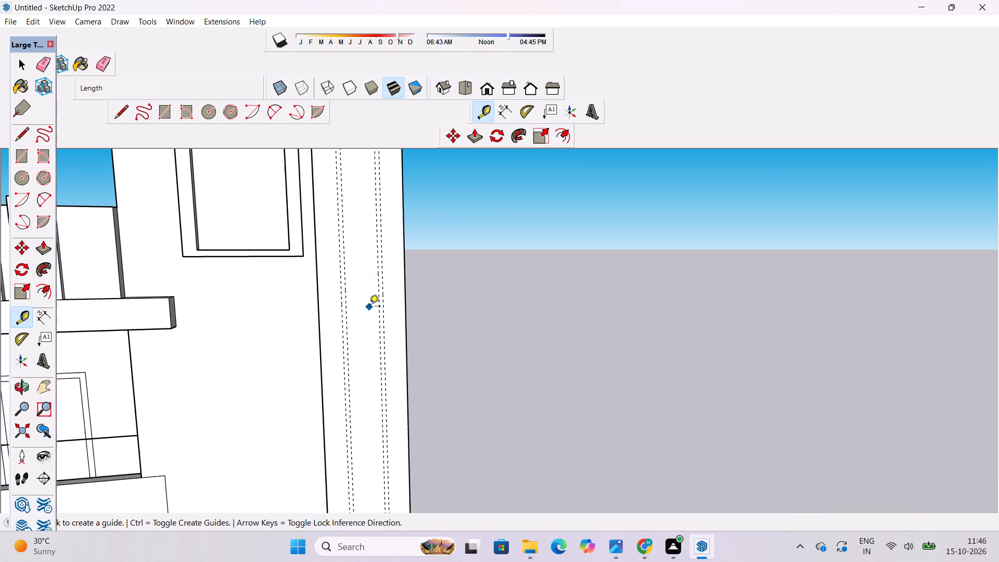
key("ctrl+z")
key("ctrl+z")
key("ctrl+z")
key("ctrl+z")
key("ctrl+z")
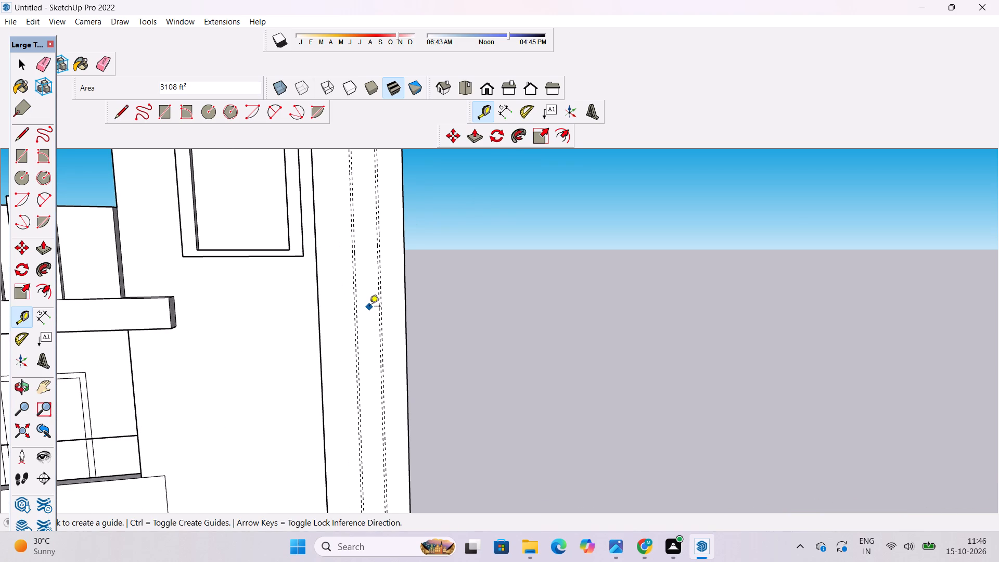
key("ctrl+y")
key("space")
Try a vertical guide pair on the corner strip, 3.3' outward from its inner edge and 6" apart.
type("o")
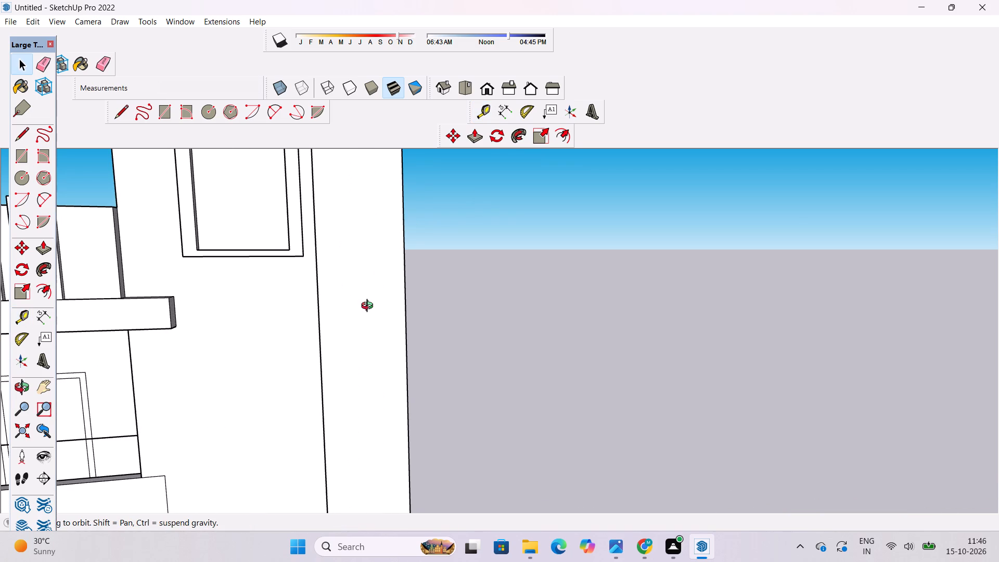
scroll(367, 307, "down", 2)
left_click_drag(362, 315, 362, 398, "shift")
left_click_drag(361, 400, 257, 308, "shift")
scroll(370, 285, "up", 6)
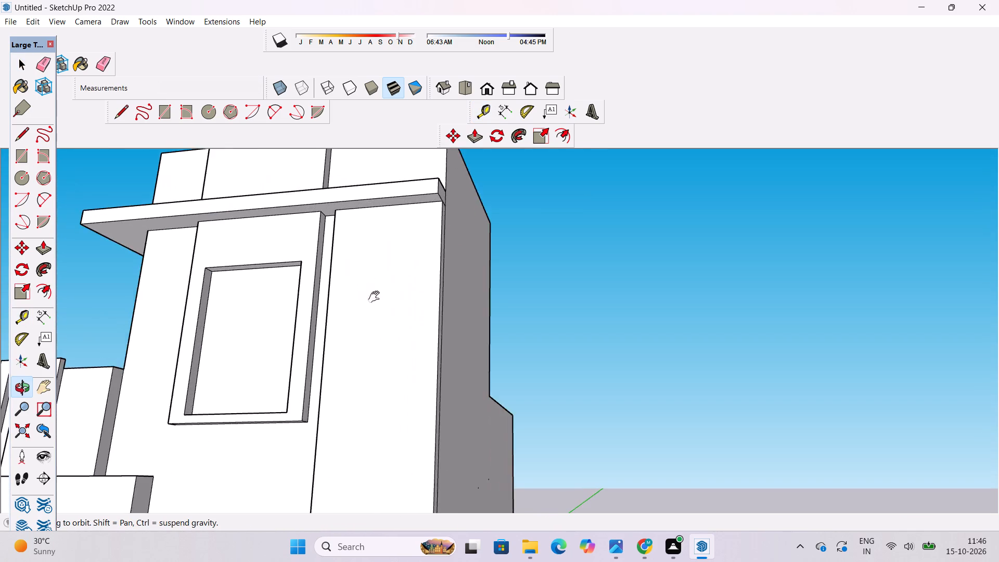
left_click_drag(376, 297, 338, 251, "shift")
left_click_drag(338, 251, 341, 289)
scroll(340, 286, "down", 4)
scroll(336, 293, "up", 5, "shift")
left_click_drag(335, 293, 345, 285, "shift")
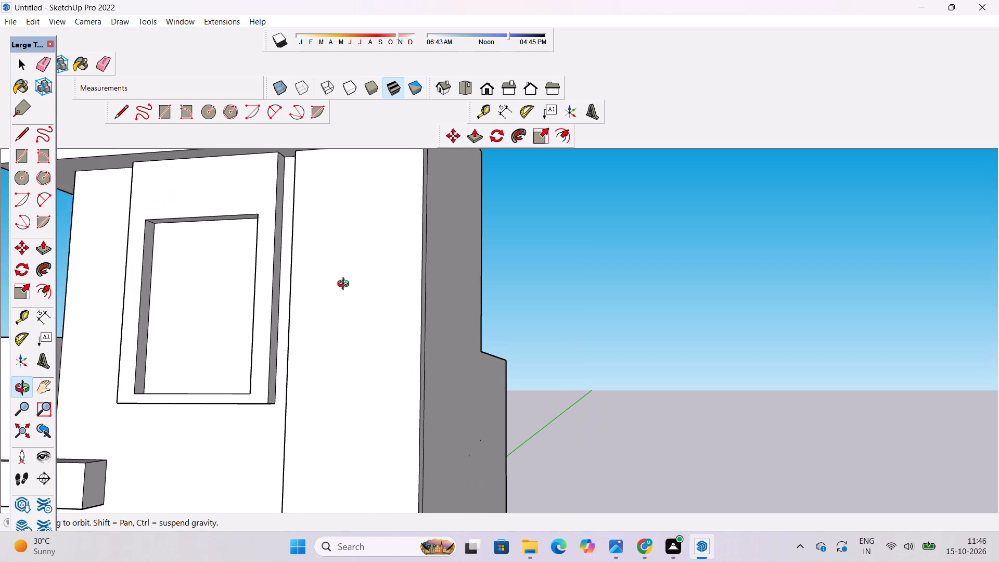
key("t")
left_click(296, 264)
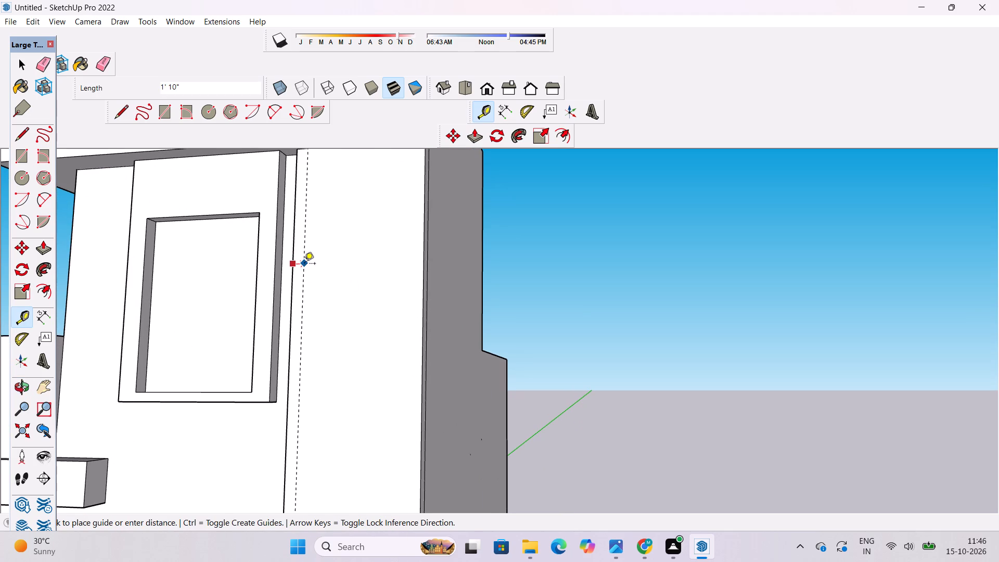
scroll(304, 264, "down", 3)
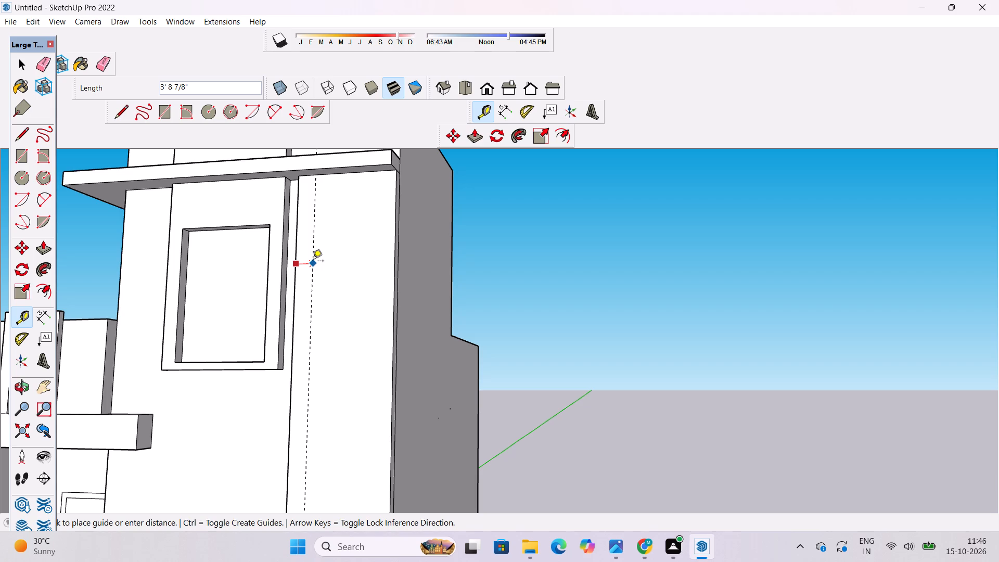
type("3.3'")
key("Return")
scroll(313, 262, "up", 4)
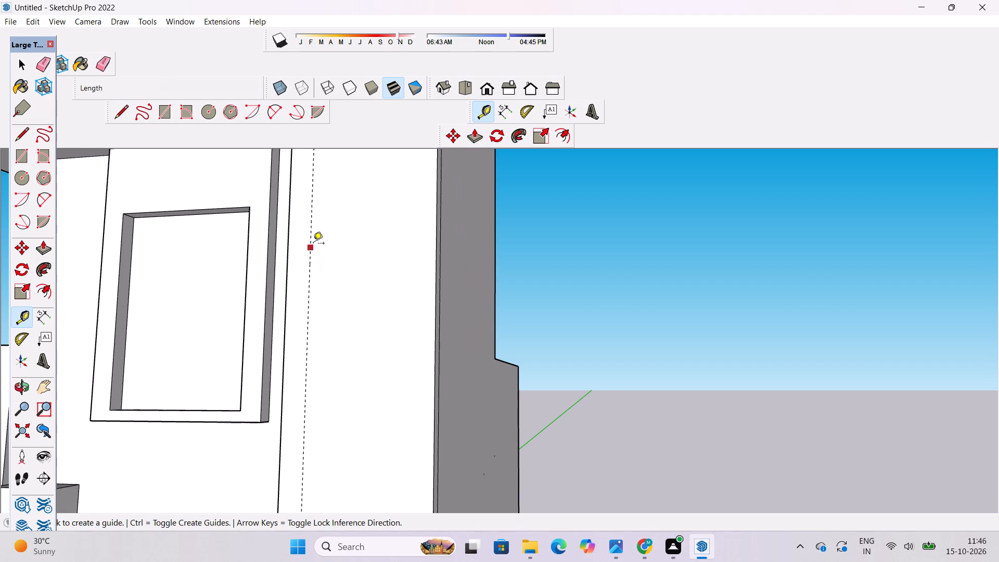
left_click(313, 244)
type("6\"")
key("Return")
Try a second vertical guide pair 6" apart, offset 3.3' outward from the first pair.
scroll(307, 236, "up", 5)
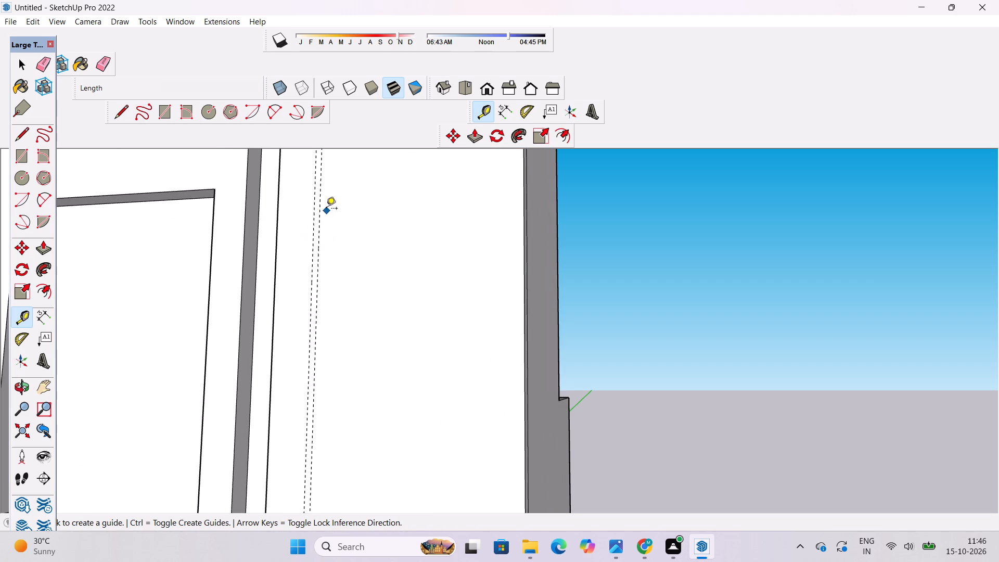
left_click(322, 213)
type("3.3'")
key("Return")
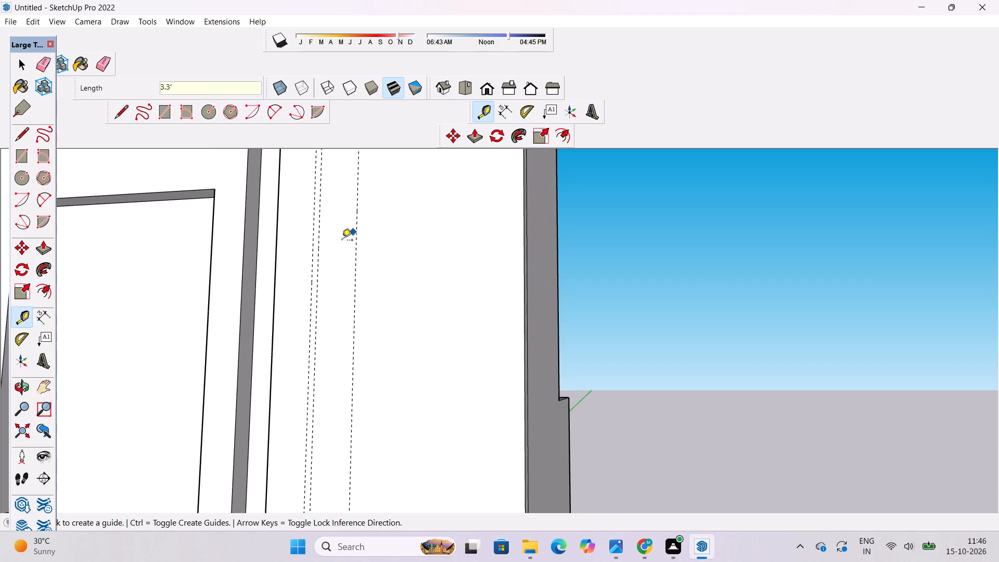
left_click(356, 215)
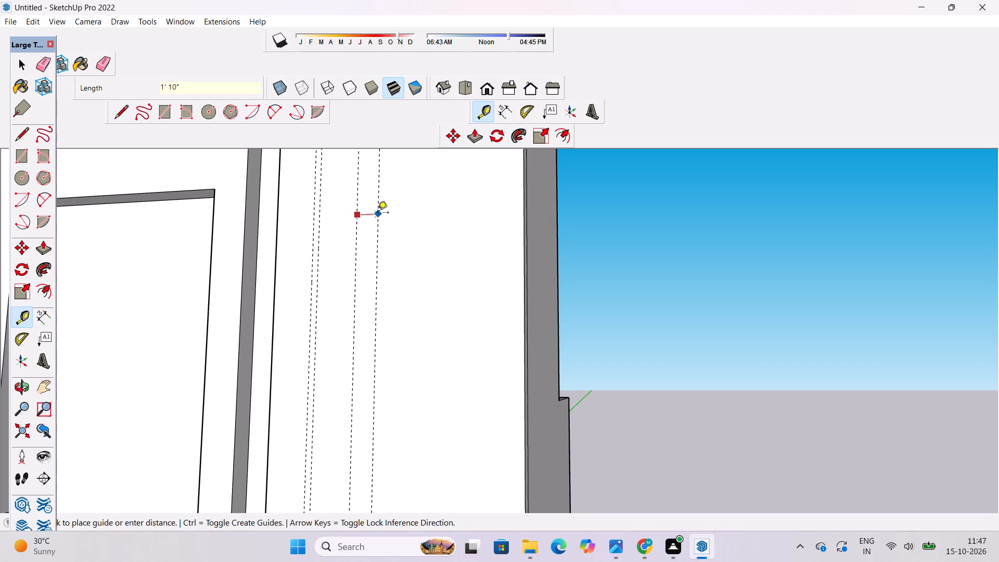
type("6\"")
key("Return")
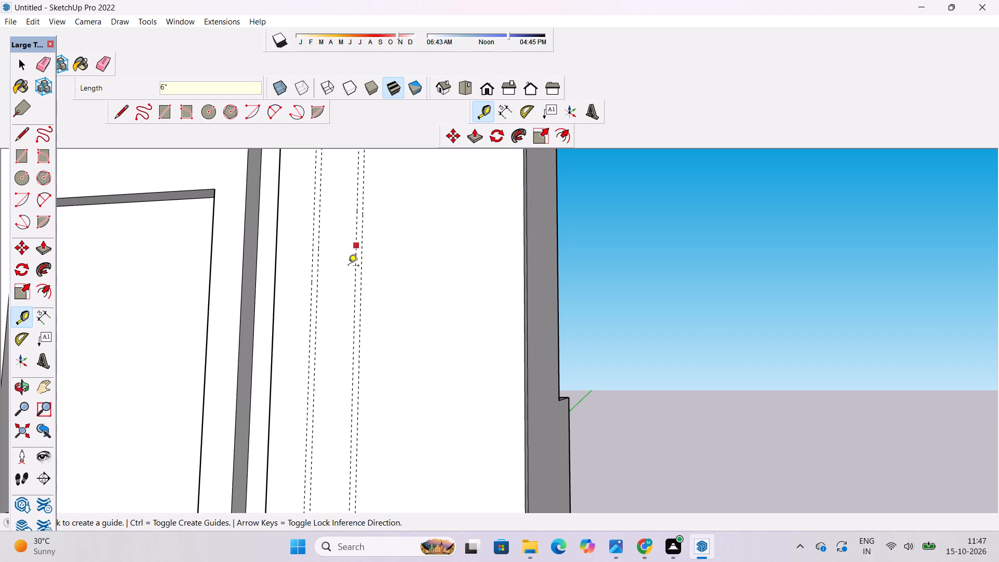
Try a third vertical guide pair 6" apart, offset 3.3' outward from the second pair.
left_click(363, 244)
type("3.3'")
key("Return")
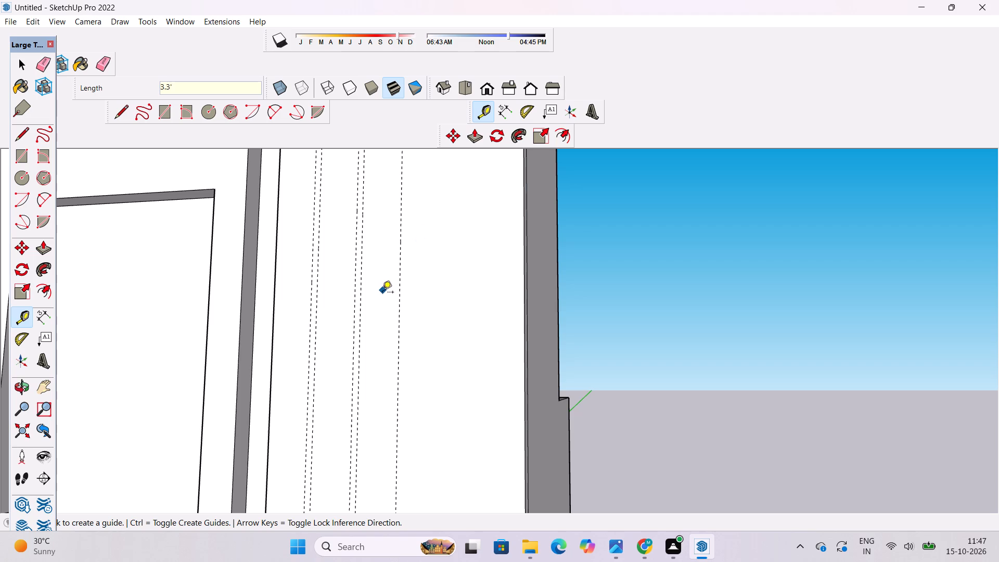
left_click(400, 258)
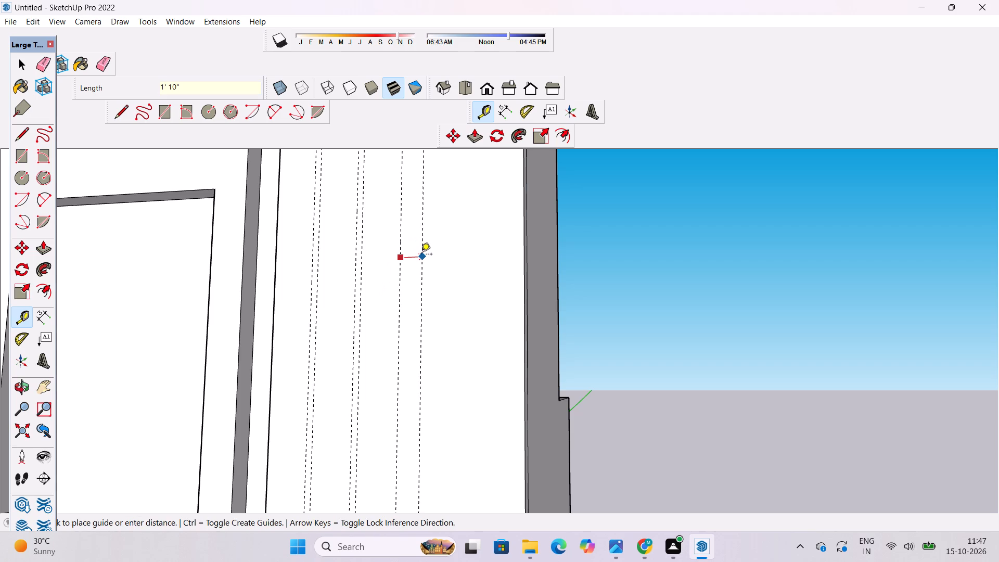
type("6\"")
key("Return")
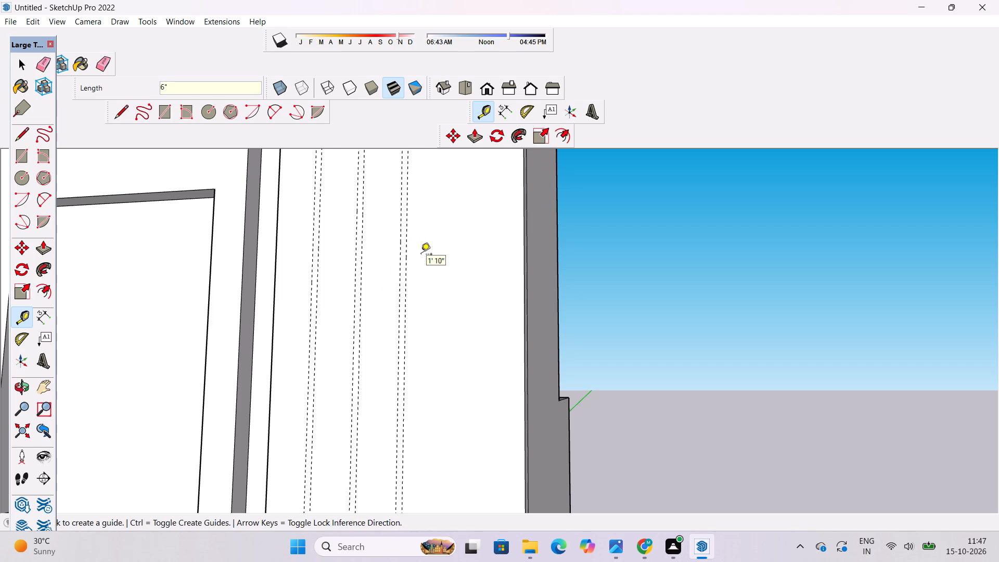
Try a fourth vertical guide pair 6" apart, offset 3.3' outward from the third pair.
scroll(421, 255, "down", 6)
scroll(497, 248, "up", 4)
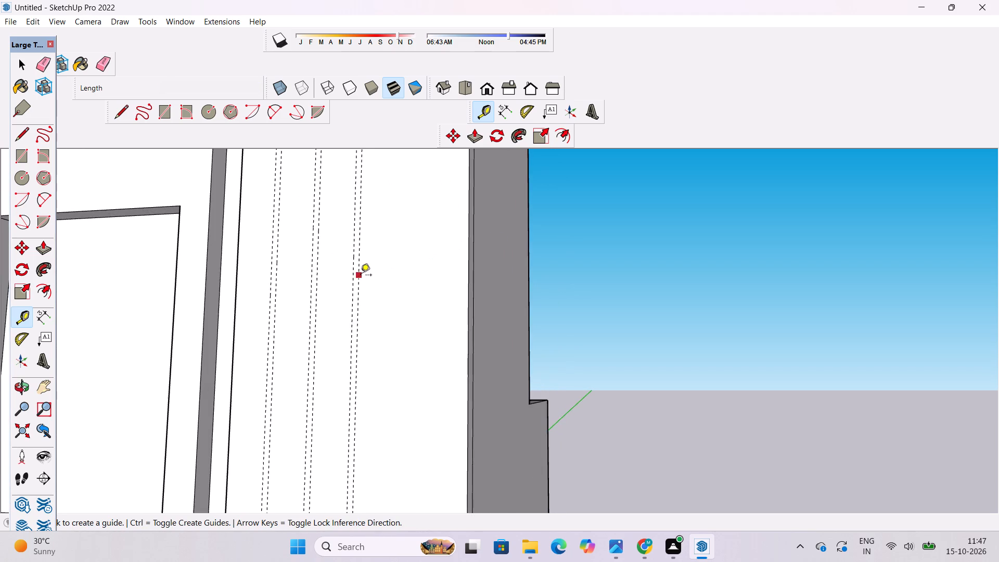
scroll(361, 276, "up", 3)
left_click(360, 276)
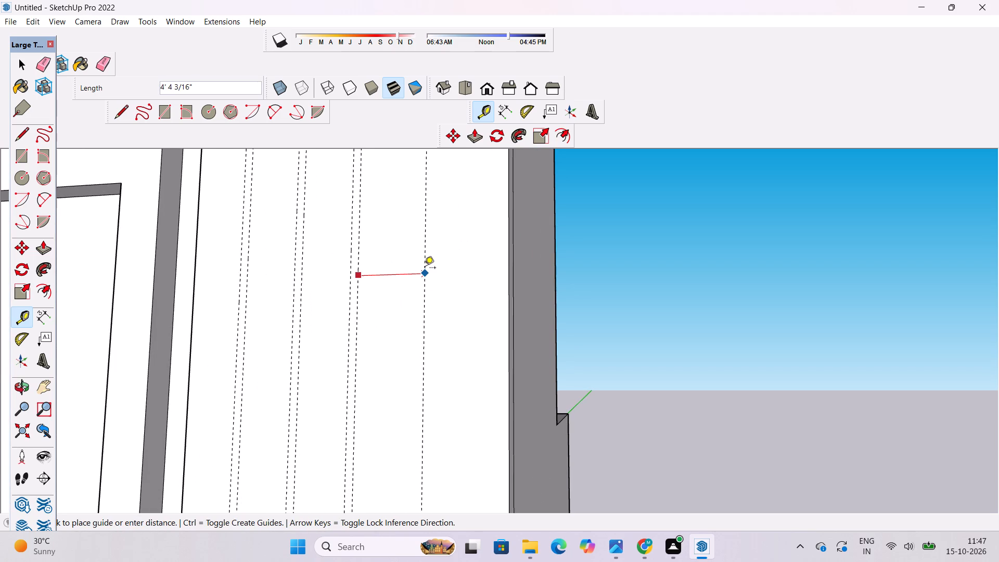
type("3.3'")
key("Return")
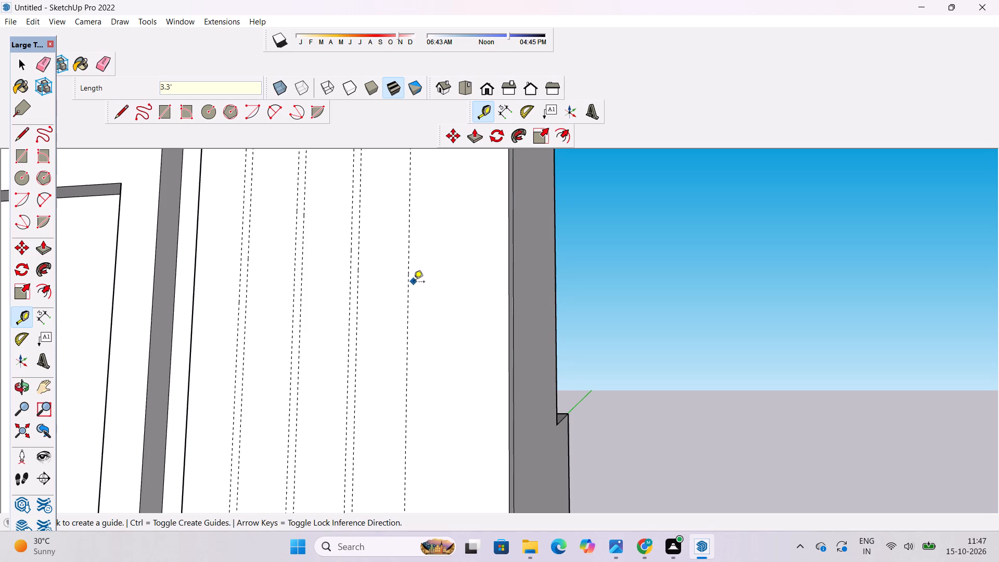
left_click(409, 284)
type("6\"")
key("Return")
Examine how the four 6" guide pairs are spaced across the corner strip and relate to the house front.
key("o")
scroll(433, 280, "down", 2)
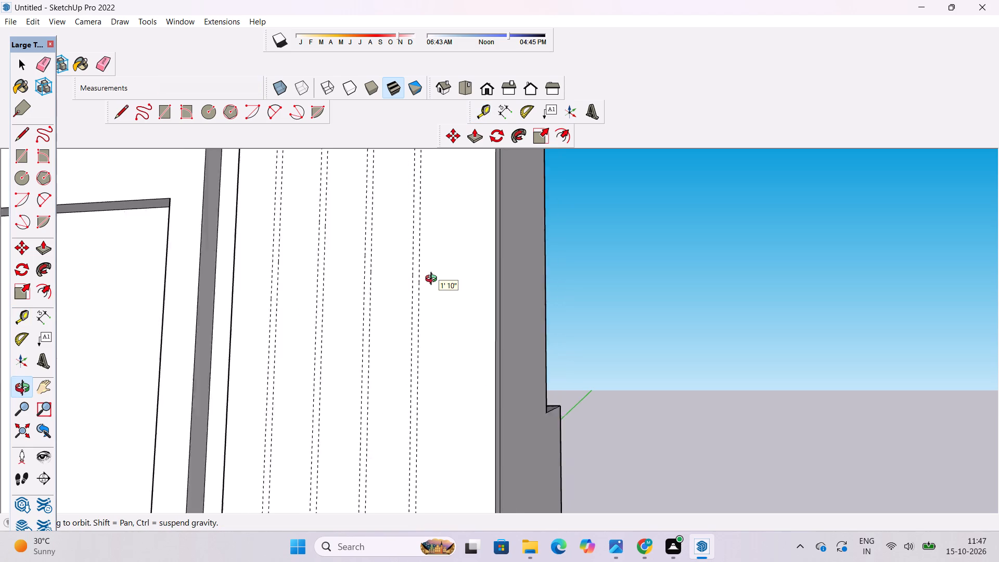
scroll(433, 280, "down", 10)
left_click_drag(406, 354, 549, 375)
scroll(510, 366, "down", 5)
left_click_drag(498, 366, 397, 369)
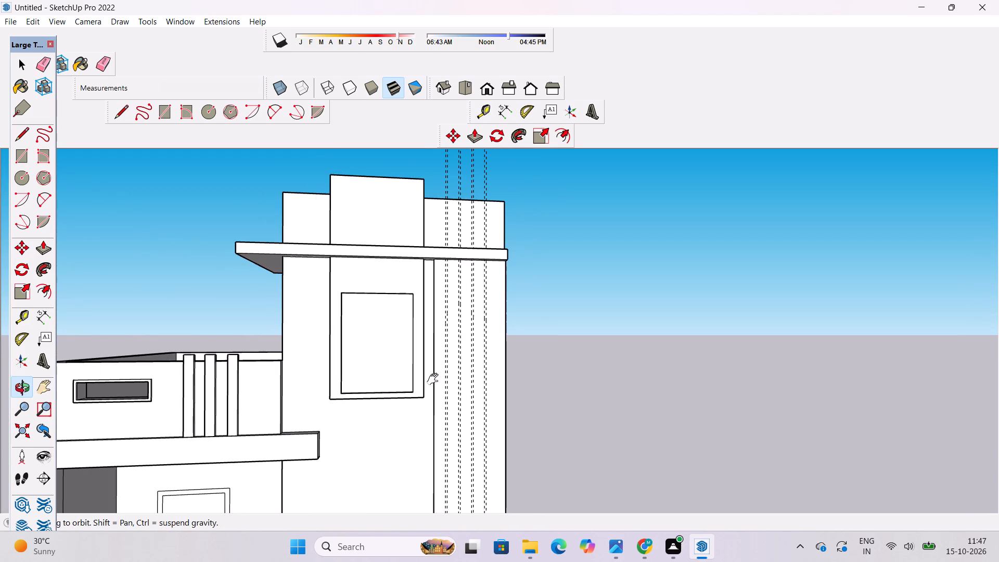
scroll(460, 385, "up", 2)
scroll(459, 378, "down", 4)
left_click_drag(468, 375, 431, 299, "shift")
scroll(437, 351, "down", 4)
left_click_drag(433, 335, 442, 412)
scroll(437, 328, "up", 8)
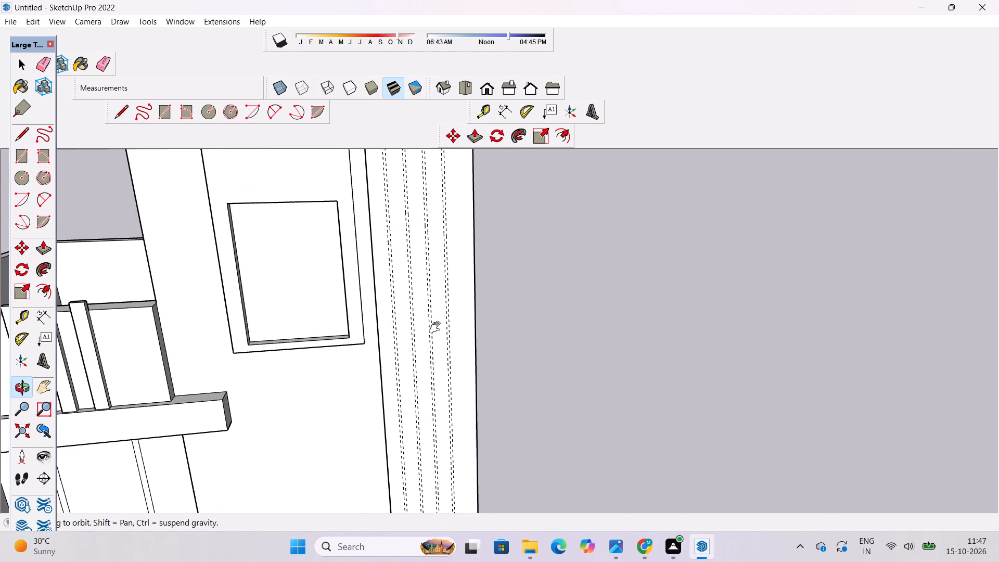
left_click_drag(427, 329, 374, 344, "shift")
scroll(373, 352, "up", 7, "shift")
scroll(373, 352, "down", 6, "shift")
left_click_drag(375, 369, 378, 383, "shift")
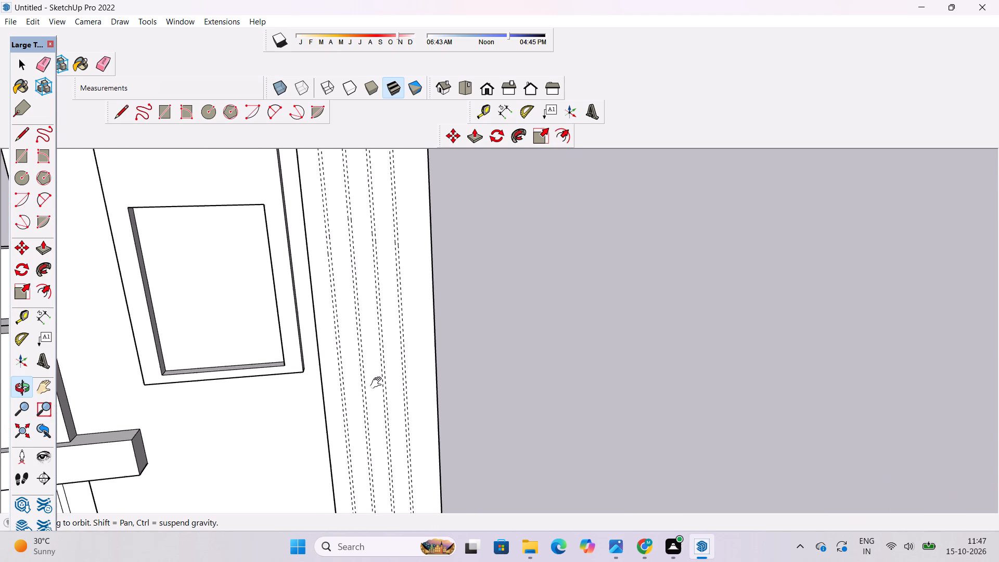
left_click_drag(378, 383, 373, 328, "shift")
scroll(359, 330, "down", 4)
scroll(359, 330, "up", 3)
left_click_drag(359, 330, 361, 344, "shift")
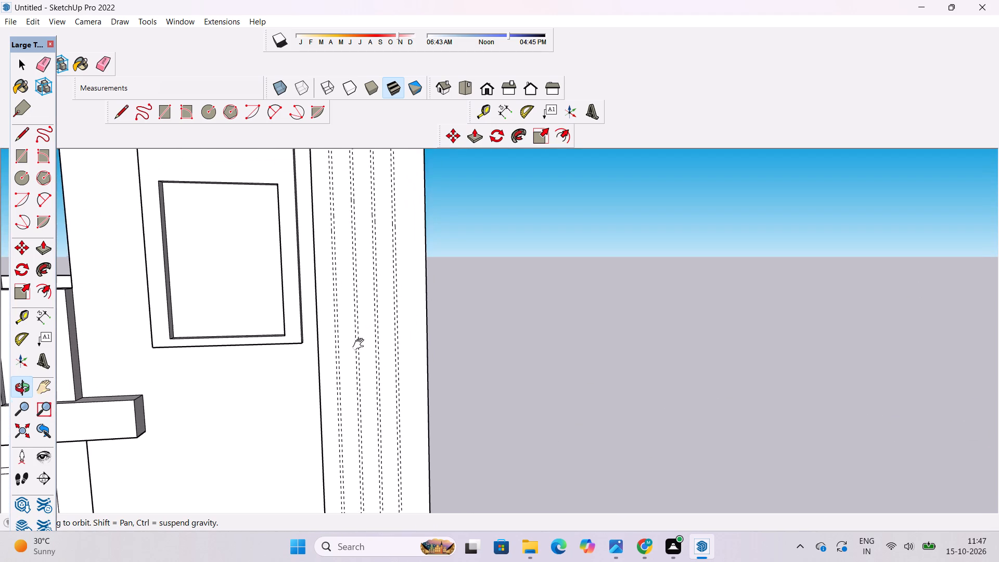
left_click_drag(361, 344, 361, 345, "shift")
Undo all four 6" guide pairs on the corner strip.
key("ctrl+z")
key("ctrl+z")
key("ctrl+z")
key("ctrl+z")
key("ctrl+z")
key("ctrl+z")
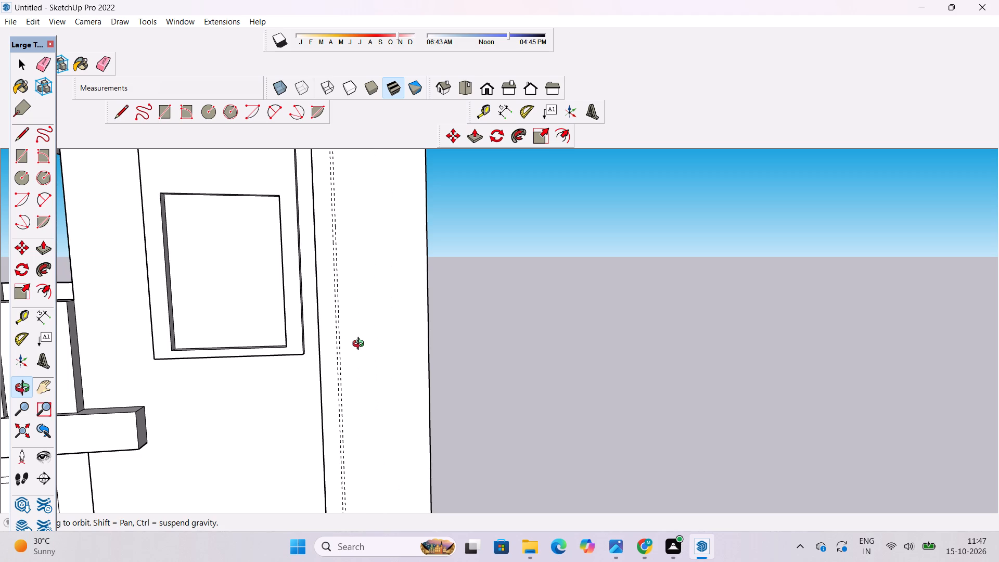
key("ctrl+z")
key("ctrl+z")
Add a vertical guide pair on the corner strip, 4' outward from its inner edge and 7" apart.
scroll(358, 346, "up", 4)
left_click_drag(357, 346, 369, 380, "shift")
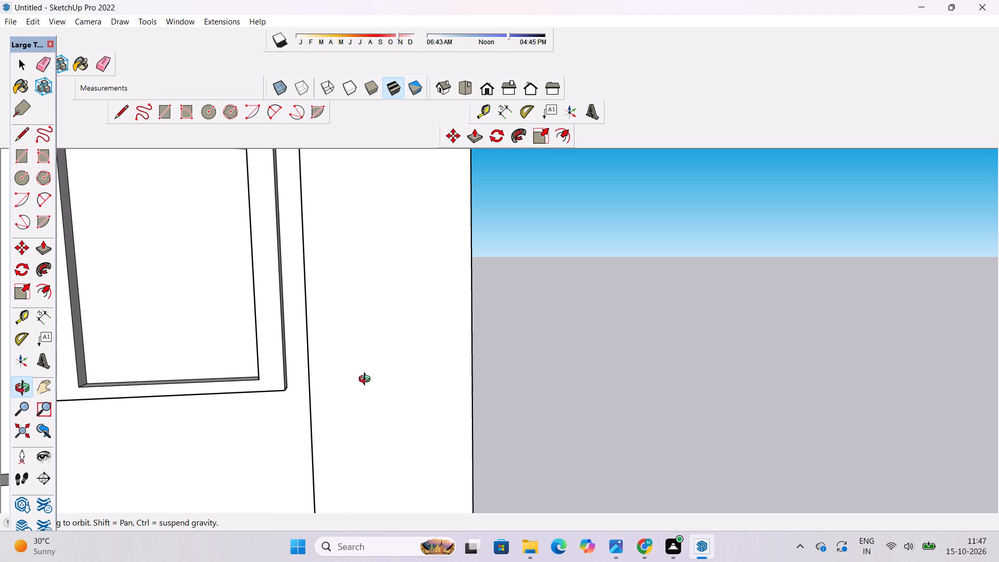
left_click_drag(360, 375, 354, 368)
key("t")
left_click(307, 376)
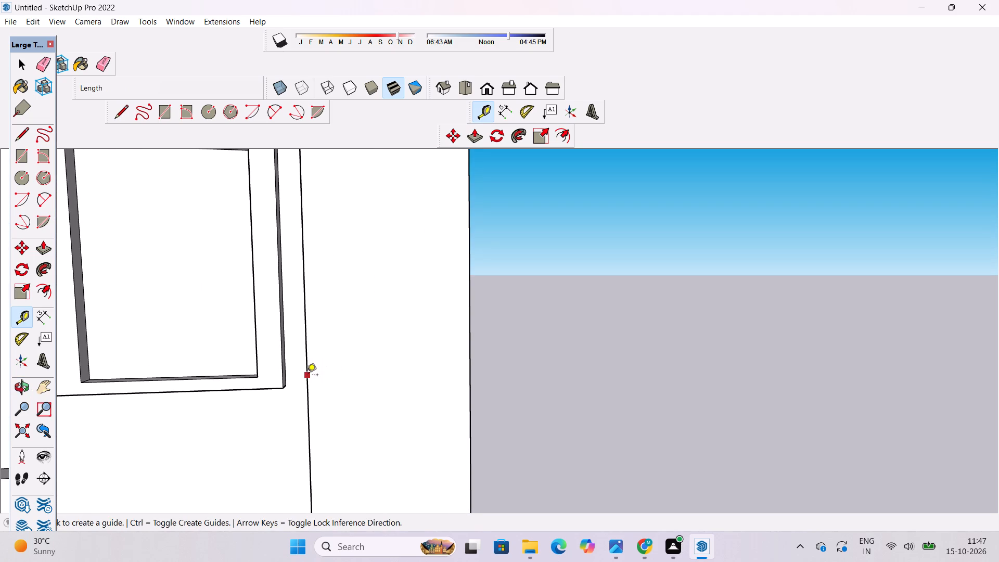
type("4'")
key("Return")
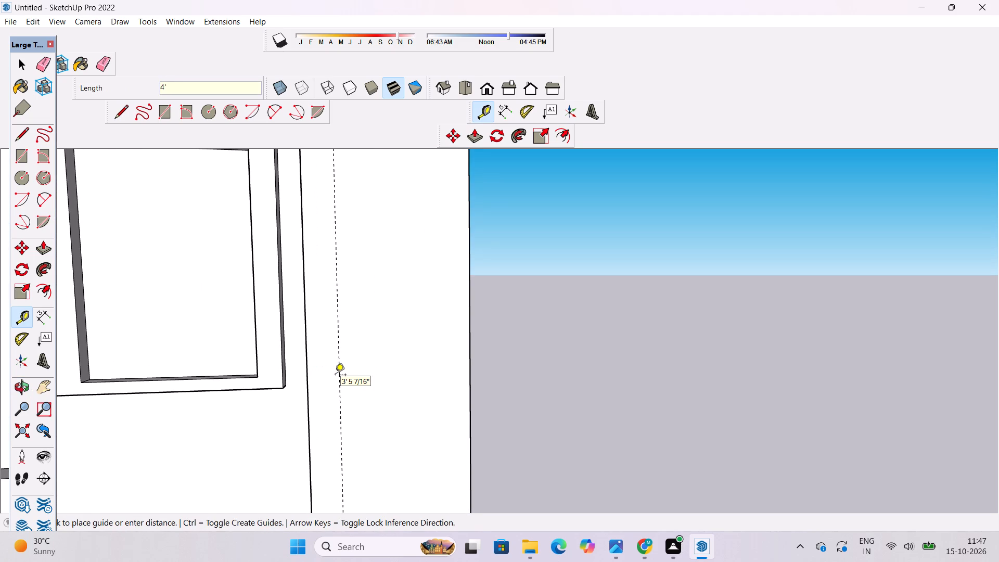
left_click(337, 364)
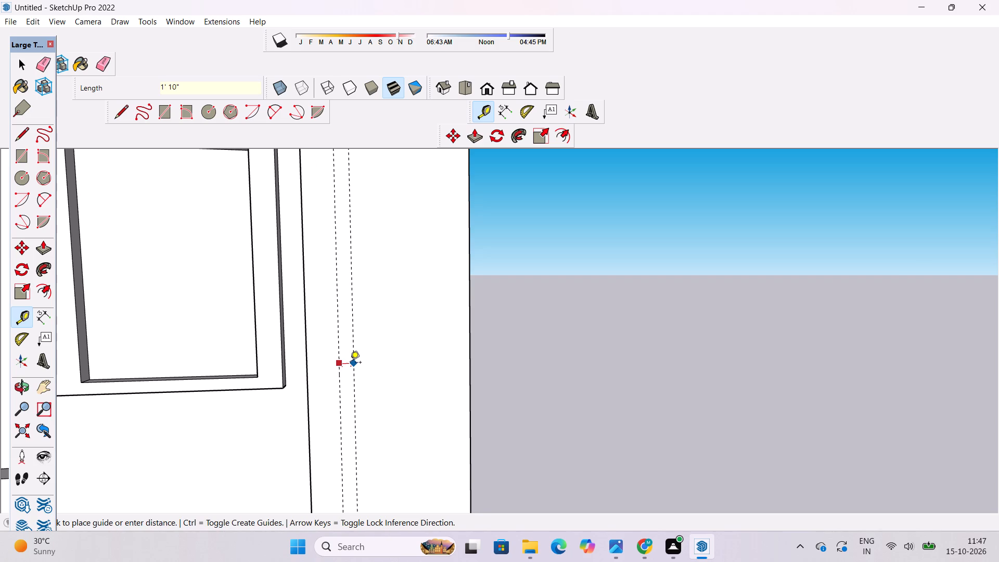
type("7\"")
key("Return")
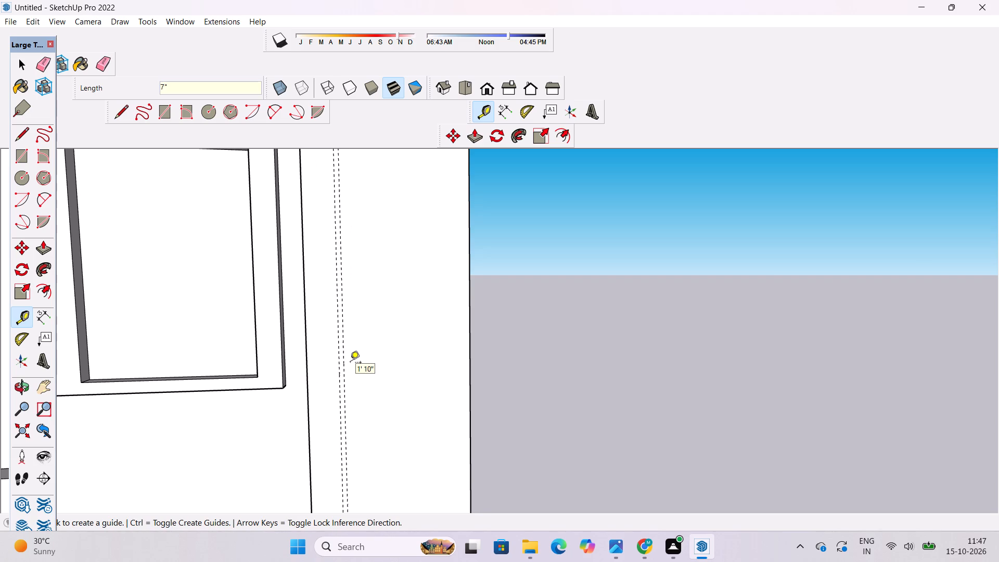
Add a second vertical guide pair 7" apart, offset 4' outward from the first pair.
left_click(343, 368)
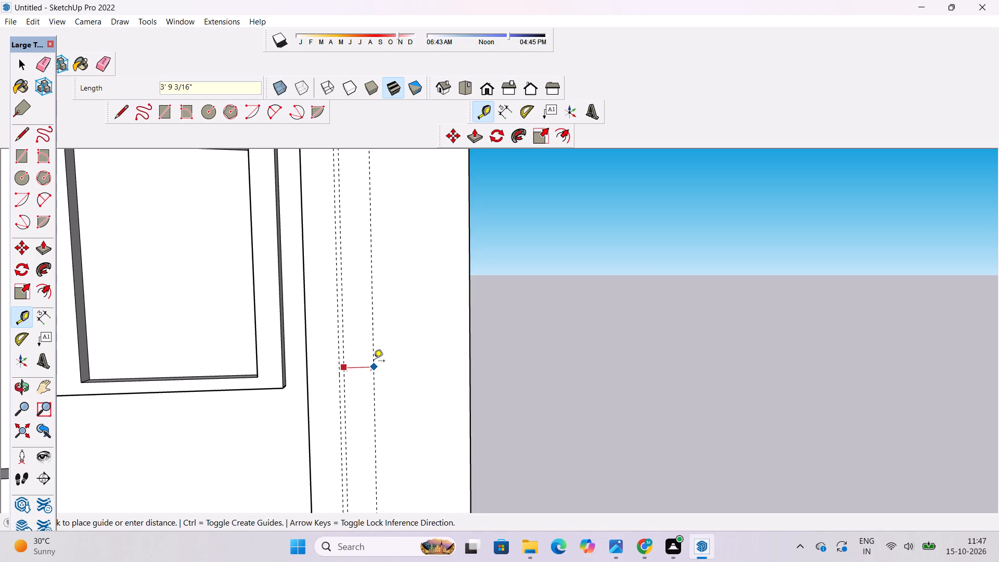
type("4'")
key("Return")
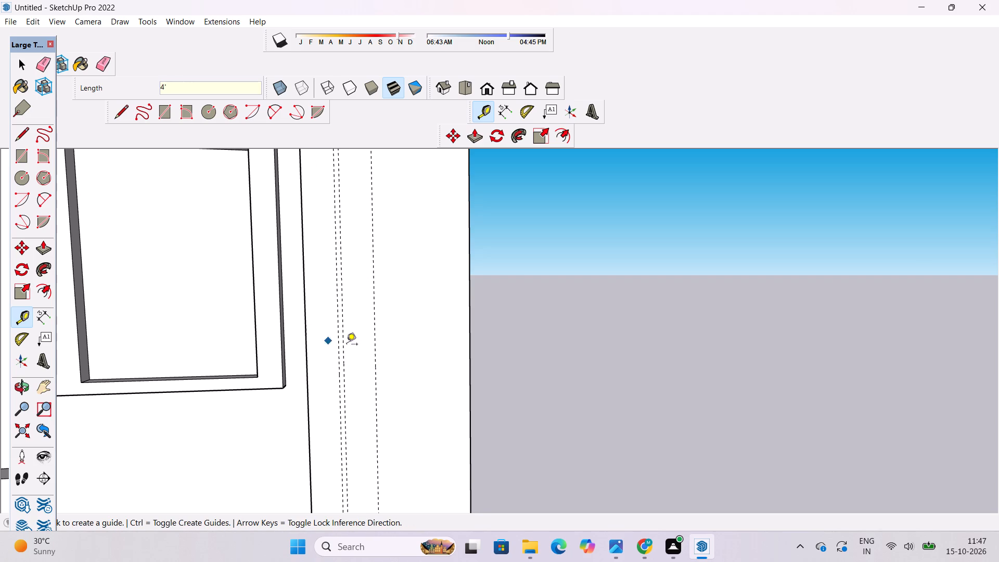
left_click(373, 324)
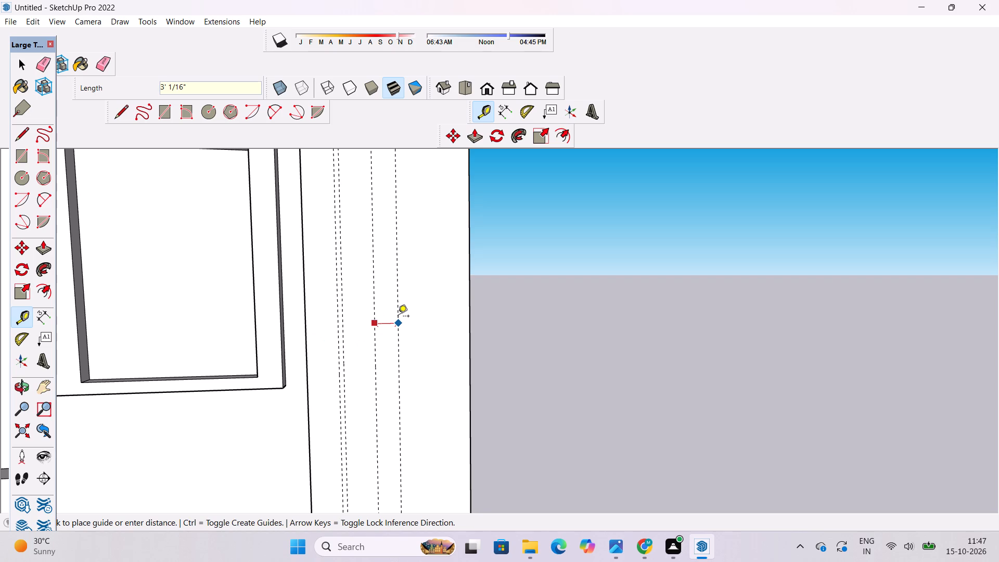
type("7\"")
key("Return")
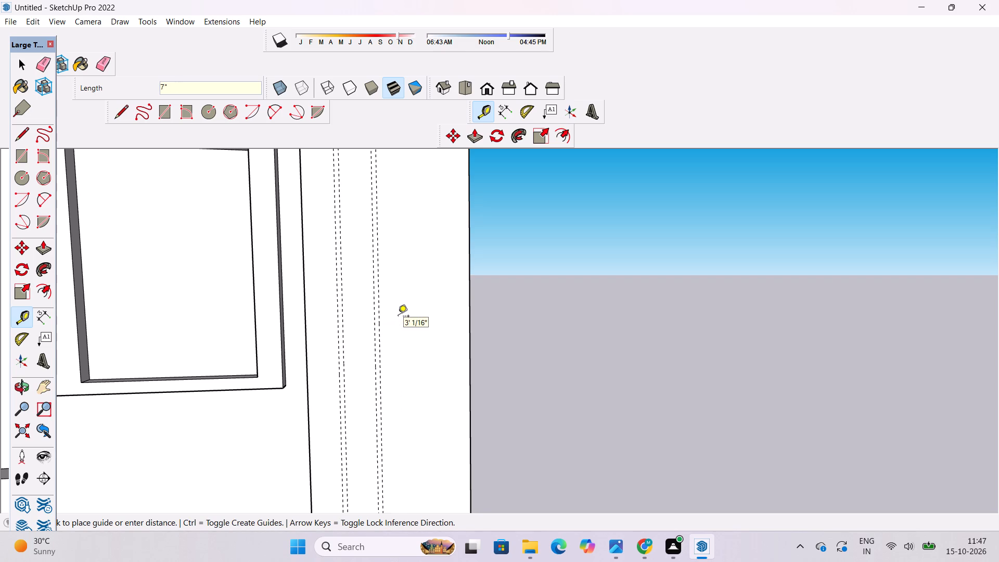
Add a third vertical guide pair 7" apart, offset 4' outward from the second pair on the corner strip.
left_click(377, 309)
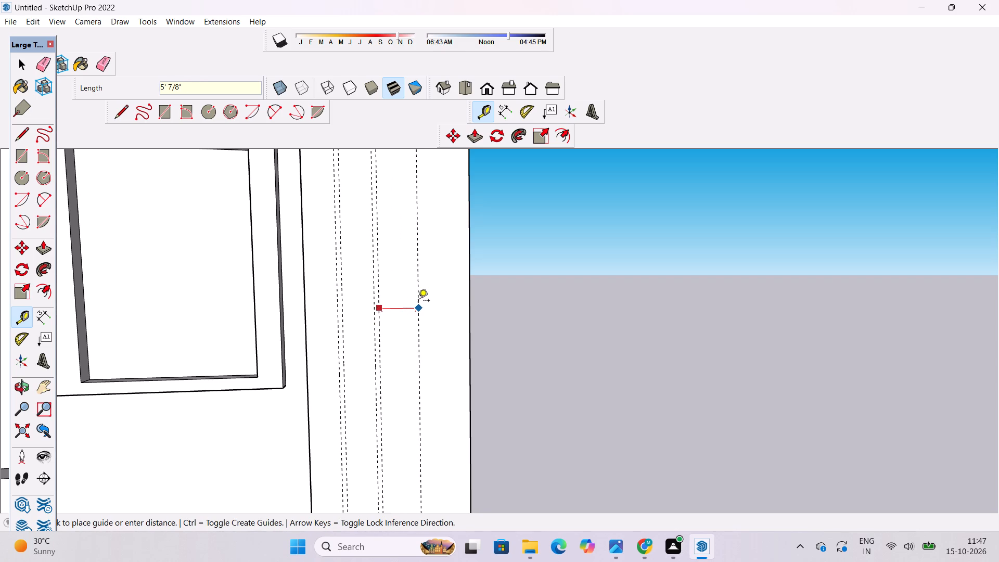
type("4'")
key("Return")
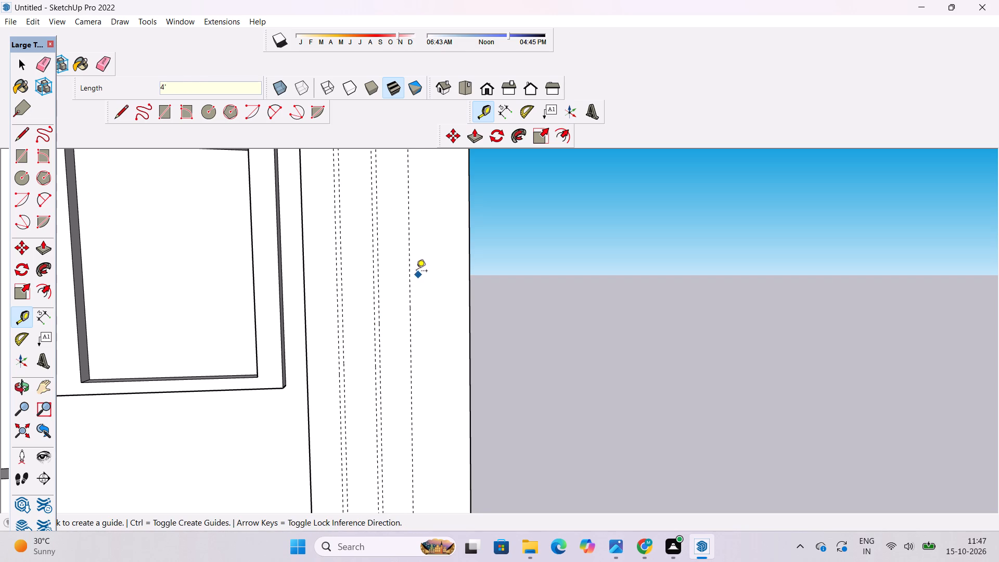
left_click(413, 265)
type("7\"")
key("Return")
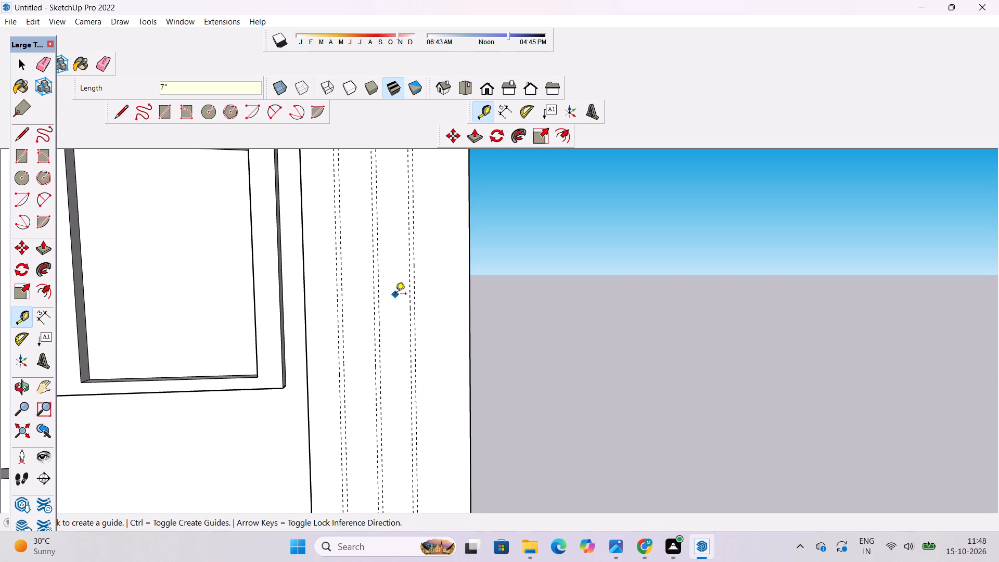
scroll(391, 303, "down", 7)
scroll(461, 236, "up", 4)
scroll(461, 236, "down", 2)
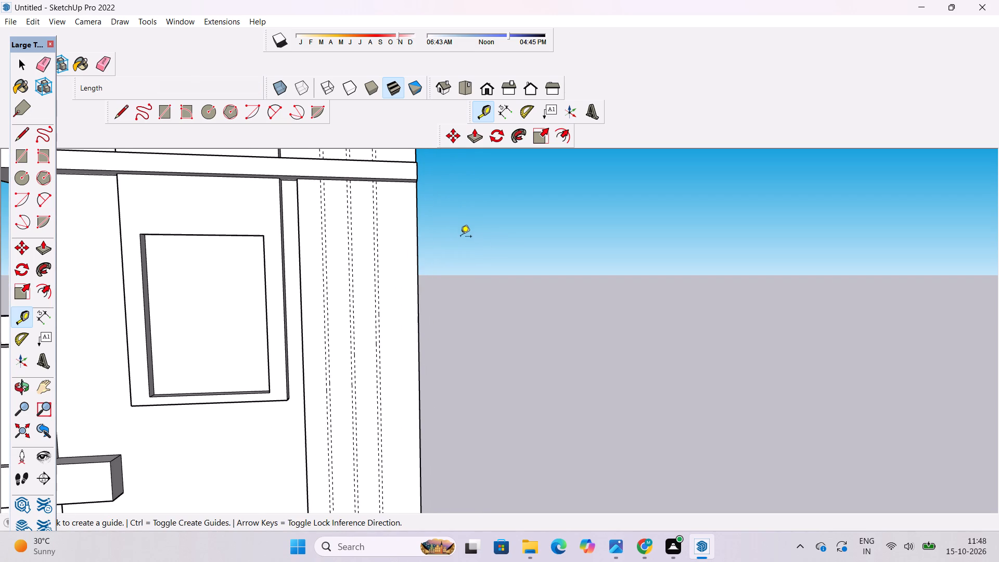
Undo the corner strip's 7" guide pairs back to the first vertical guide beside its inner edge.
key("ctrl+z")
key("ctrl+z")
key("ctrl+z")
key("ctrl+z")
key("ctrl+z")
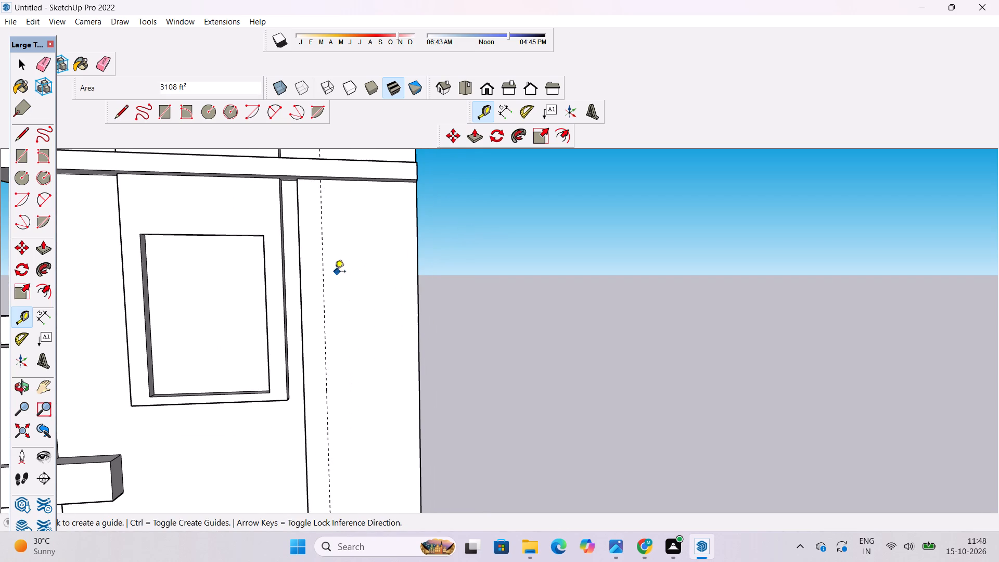
Add a vertical guide 1' outward from the remaining guide to form the corner strip's first pair.
left_click(321, 273)
type("1'")
key("Return")
Add a second vertical guide pair 1' apart, offset 4.5' outward from the first pair on the corner strip.
left_click(330, 276)
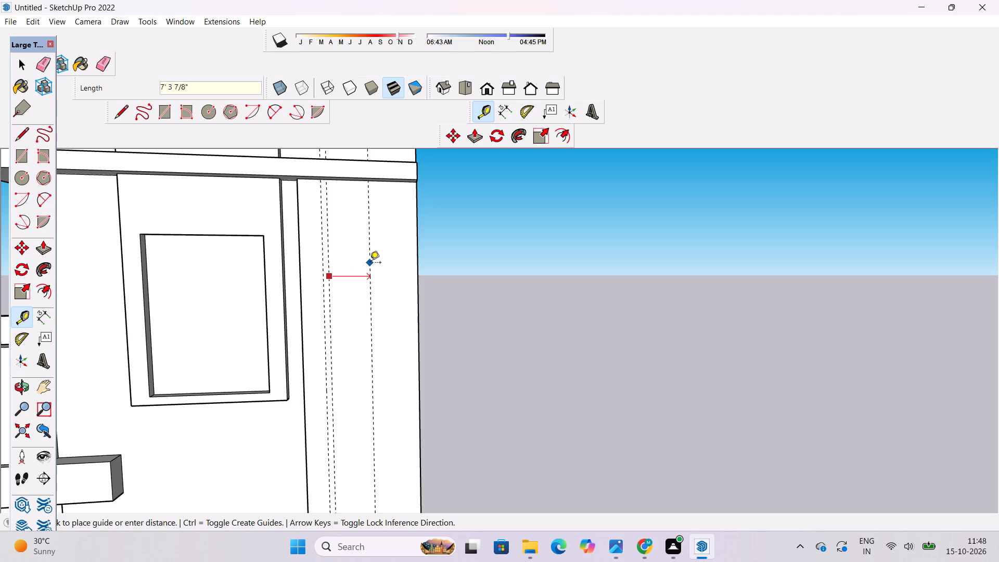
type("4.5'")
key("Return")
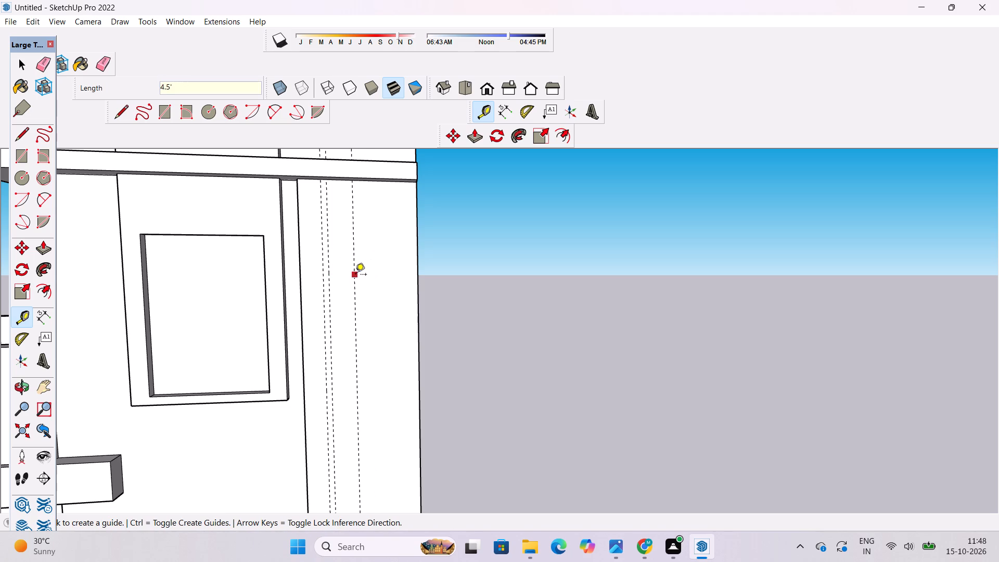
left_click(355, 275)
type("1'")
key("Return")
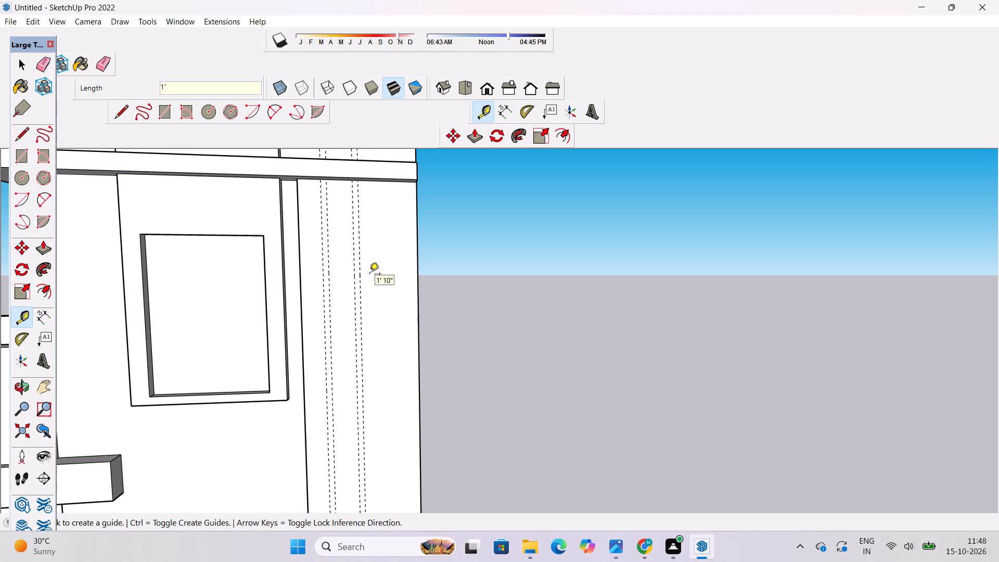
Add a third vertical guide pair 1' apart, offset 4.5' outward from the second pair on the corner strip.
left_click(361, 271)
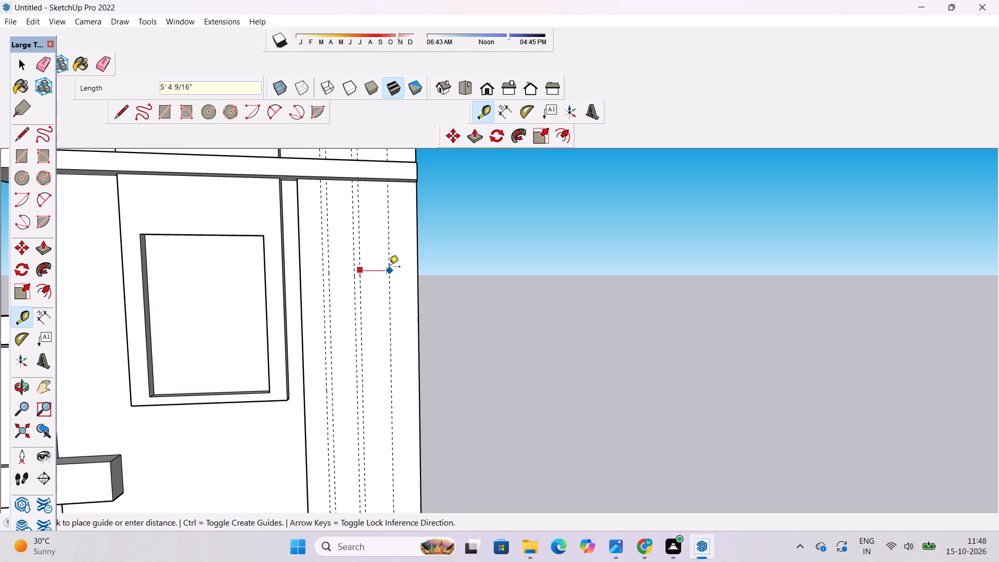
type("4.5'")
key("Return")
left_click(387, 273)
type("1'")
key("Return")
Draw a 1' by 148' rectangle between the innermost guide pair, from the slab's underside down to the horizontal line near the wall's base.
key("o")
scroll(343, 251, "down", 6)
left_click_drag(390, 298, 376, 300)
scroll(355, 382, "up", 4)
left_click_drag(351, 382, 377, 293, "shift")
scroll(378, 290, "down", 6)
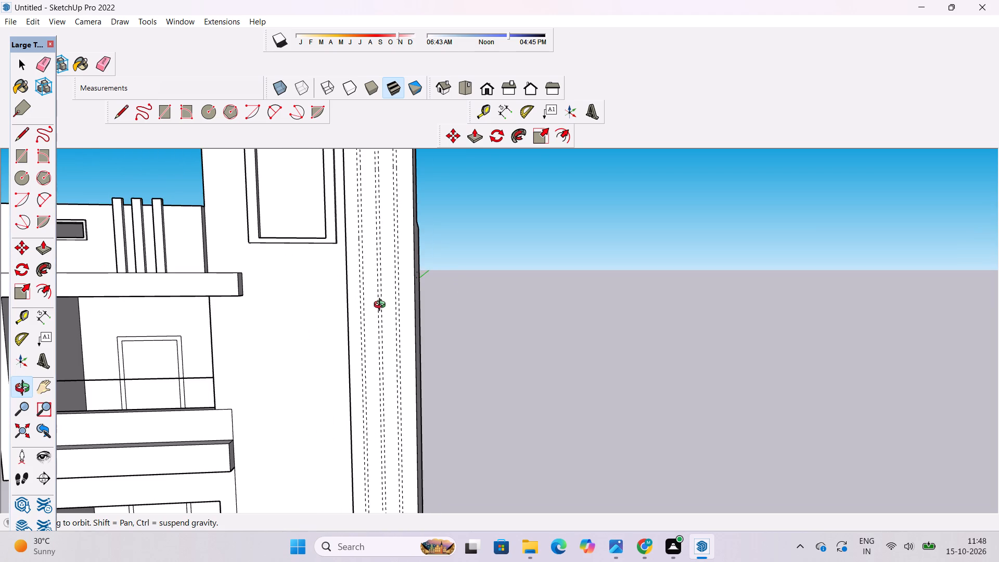
scroll(389, 283, "up", 2)
left_click_drag(389, 288, 382, 430, "shift")
scroll(371, 314, "up", 7)
left_click_drag(383, 378, 389, 388, "shift")
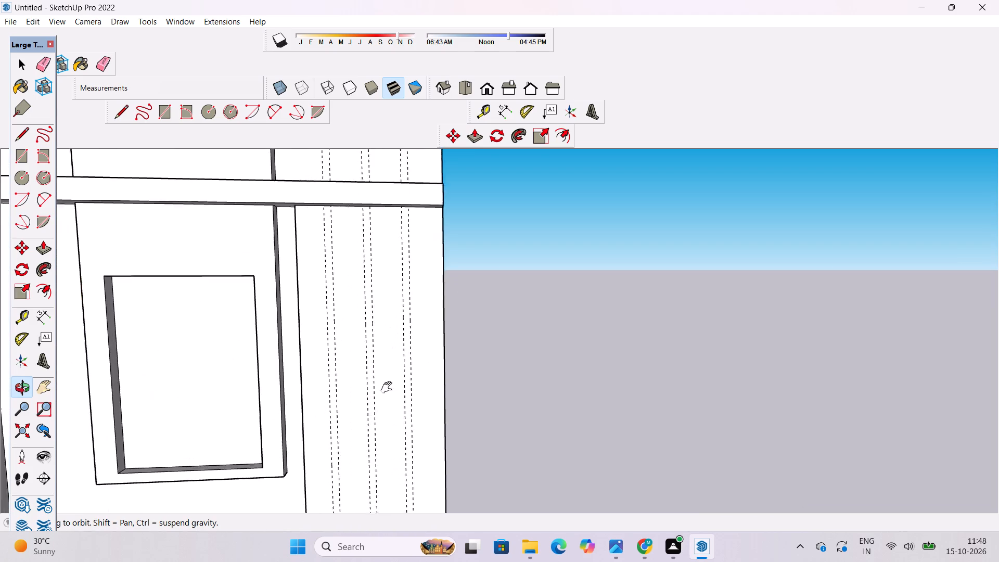
left_click_drag(389, 388, 374, 280, "shift")
left_click_drag(351, 326, 441, 359, "shift")
left_click_drag(439, 376, 437, 389)
key("r")
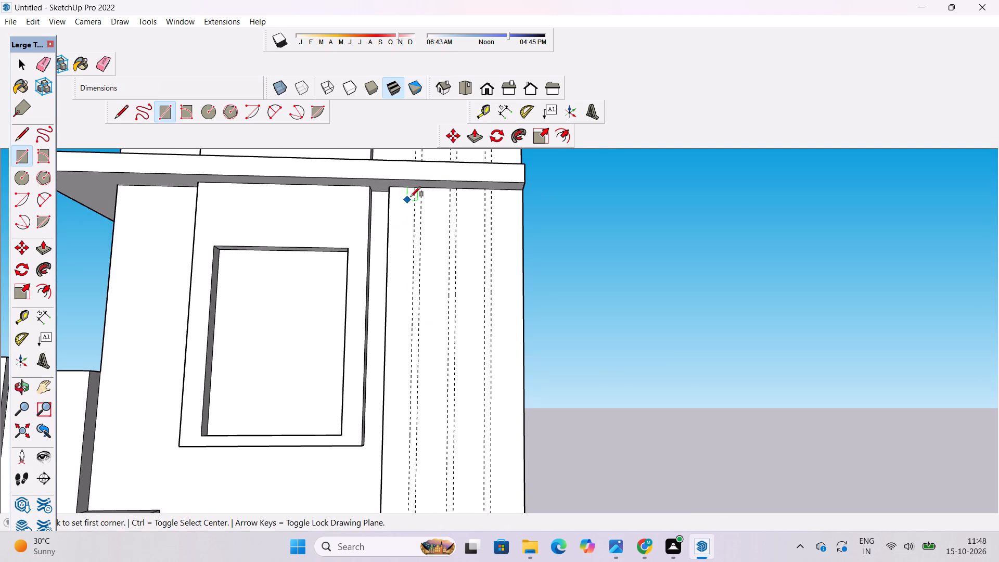
scroll(413, 195, "up", 9)
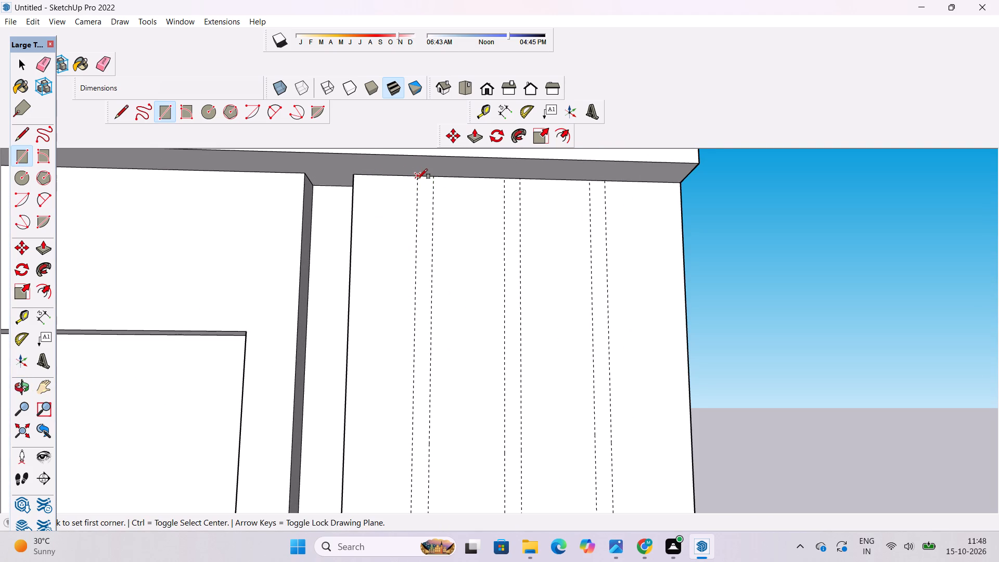
left_click(417, 179)
scroll(418, 189, "down", 20)
scroll(420, 315, "down", 4)
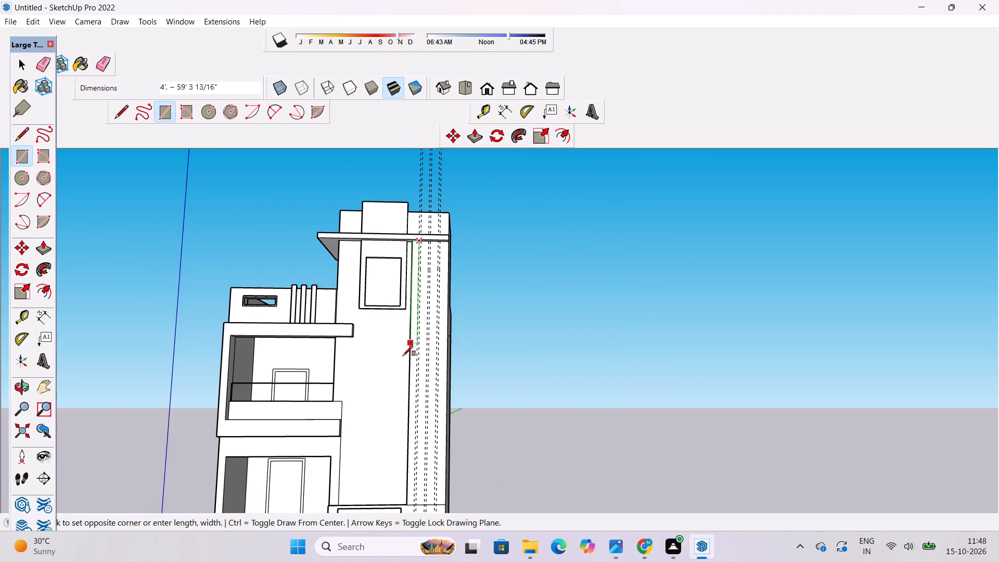
scroll(406, 454, "down", 4)
scroll(416, 496, "up", 6)
scroll(404, 495, "up", 16)
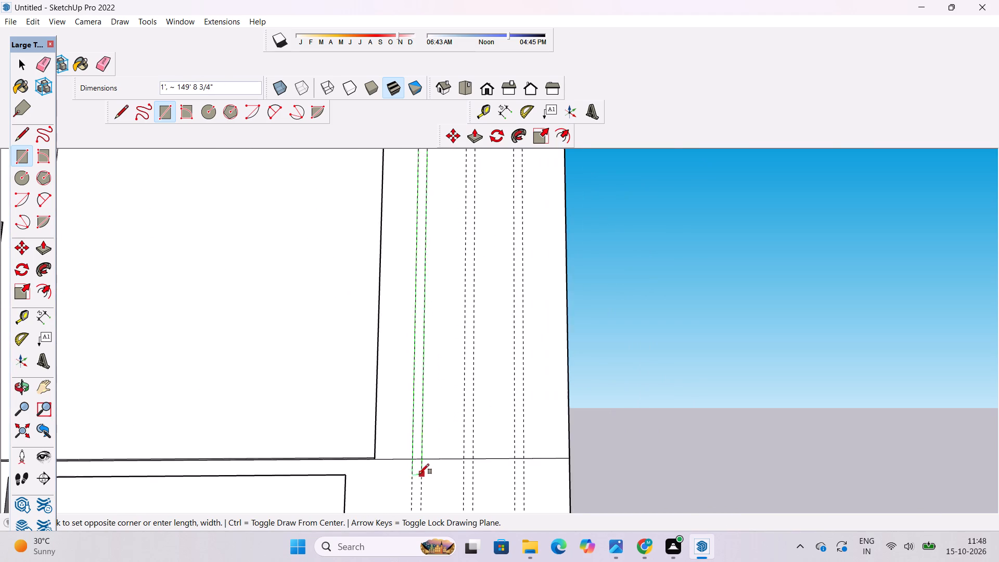
scroll(419, 474, "up", 9)
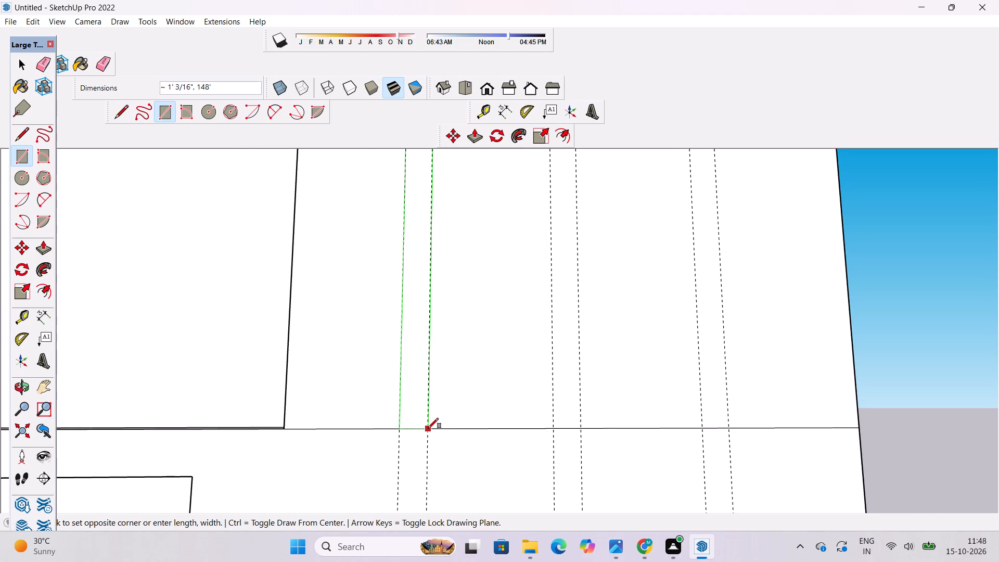
left_click(426, 429)
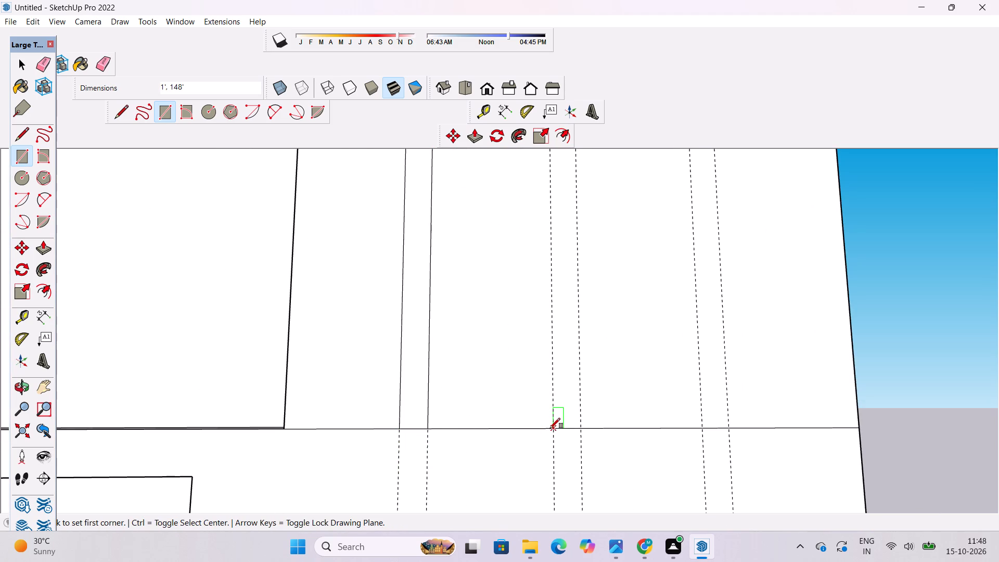
Draw a 1' by 148' rectangle between the middle guide pair, from the lower horizontal line up to the slab's underside.
left_click(555, 428)
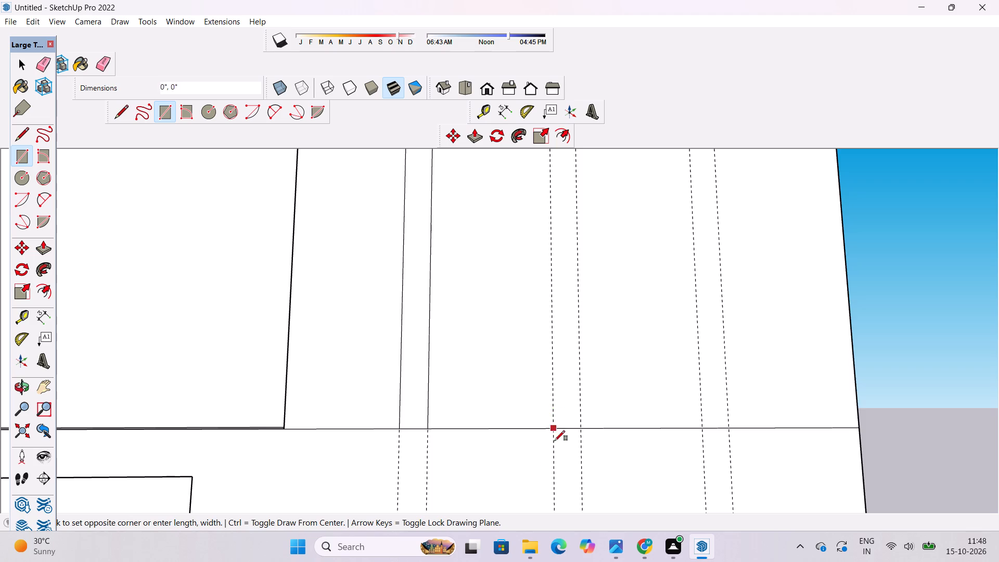
scroll(541, 480, "down", 20)
scroll(541, 480, "down", 9)
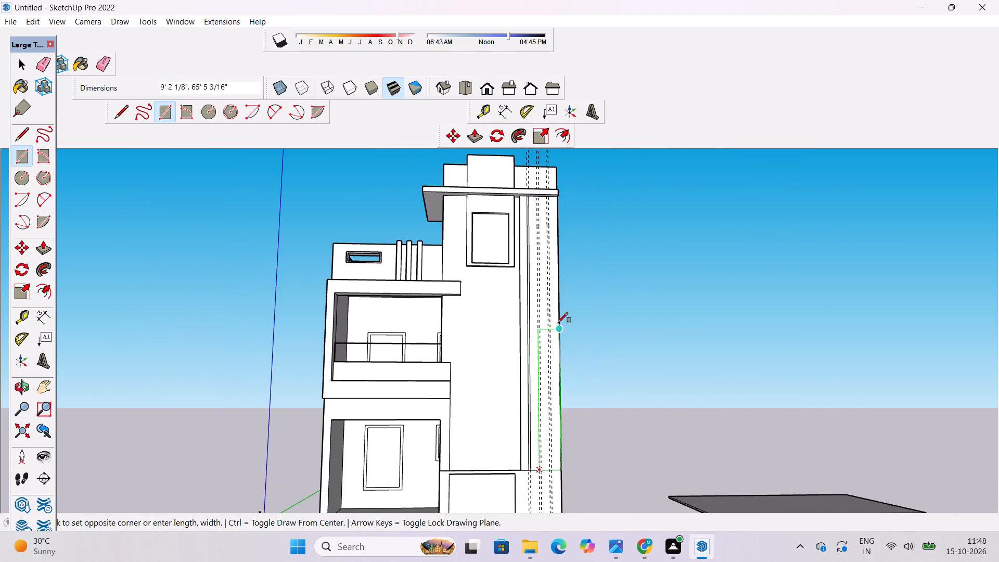
scroll(558, 142, "up", 5)
scroll(543, 195, "up", 18)
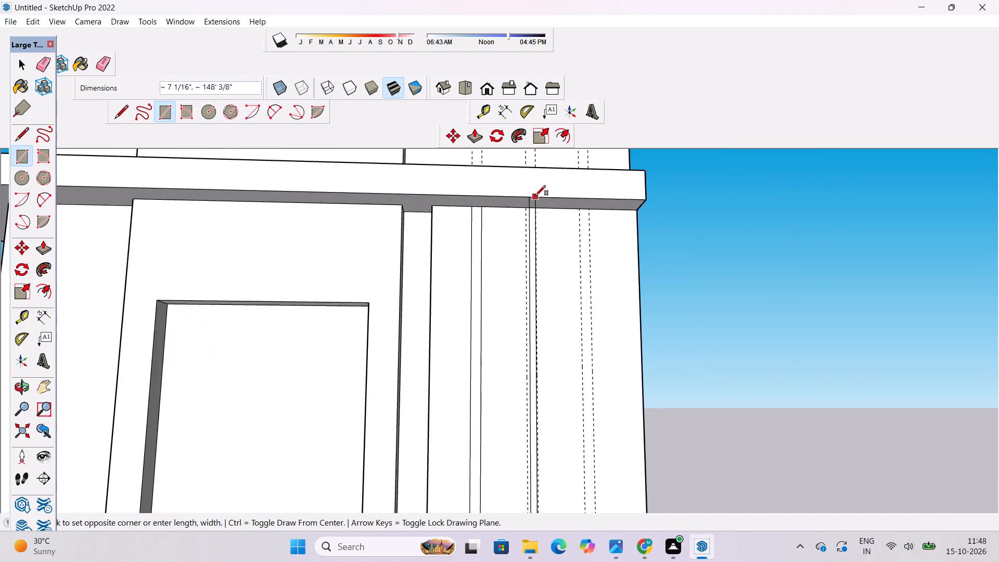
scroll(535, 196, "up", 9)
left_click(538, 227)
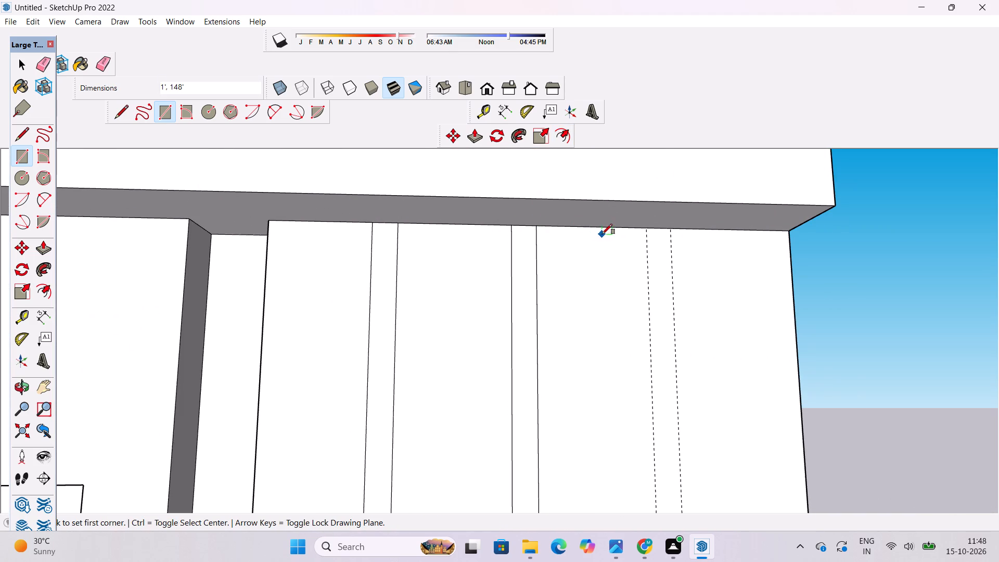
Draw a 1' by 148' rectangle between the outermost guide pair, from the slab's underside down to the lower horizontal line.
left_click(646, 226)
scroll(646, 225, "down", 7)
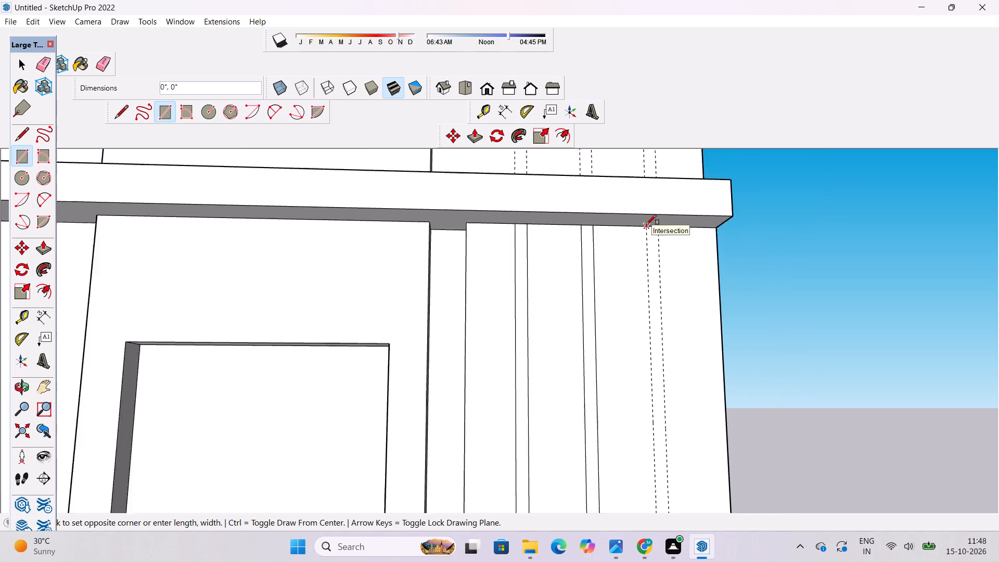
scroll(646, 225, "down", 20)
scroll(646, 225, "down", 9)
scroll(642, 339, "up", 5)
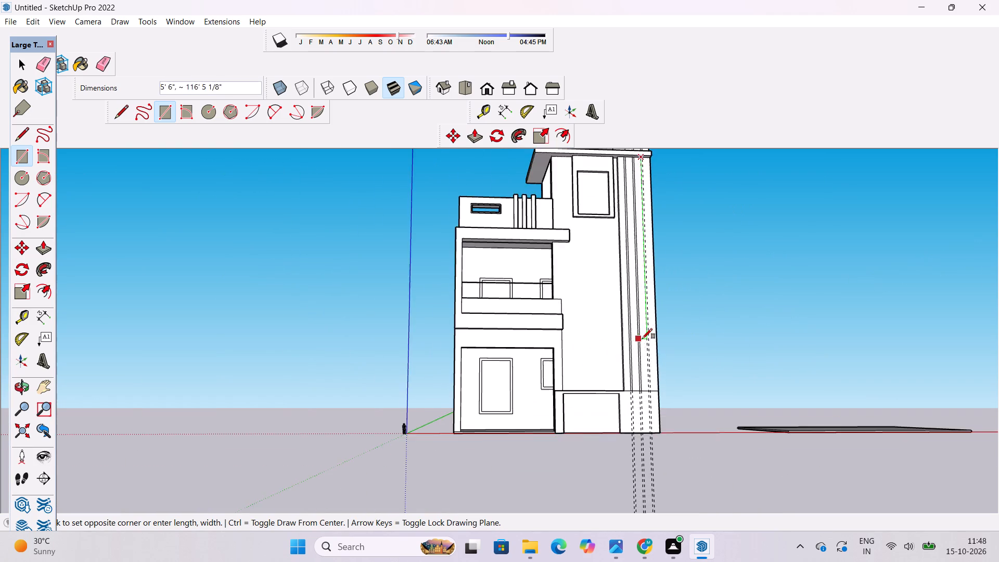
scroll(655, 393, "up", 12)
scroll(645, 389, "up", 11)
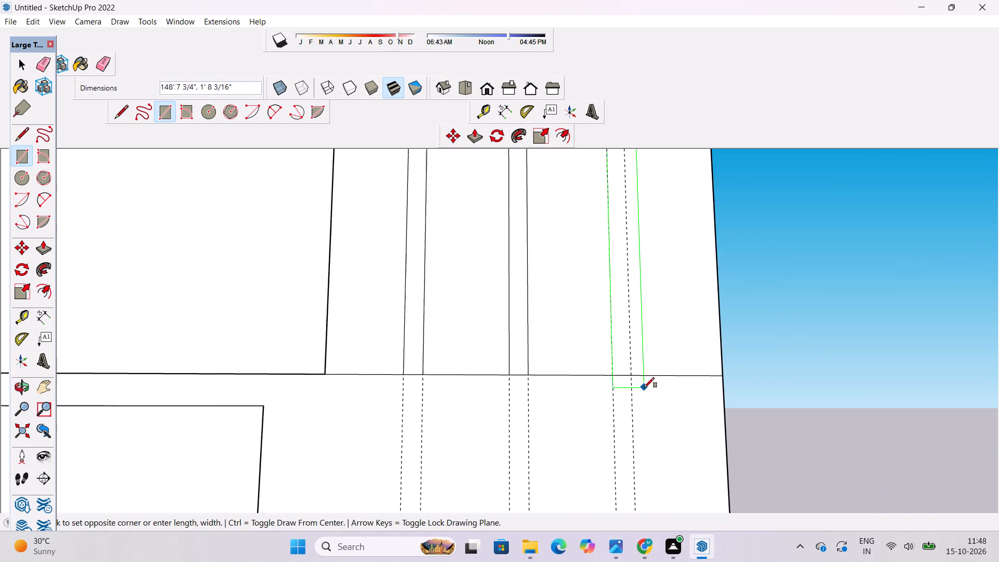
scroll(644, 388, "up", 2)
left_click(627, 373)
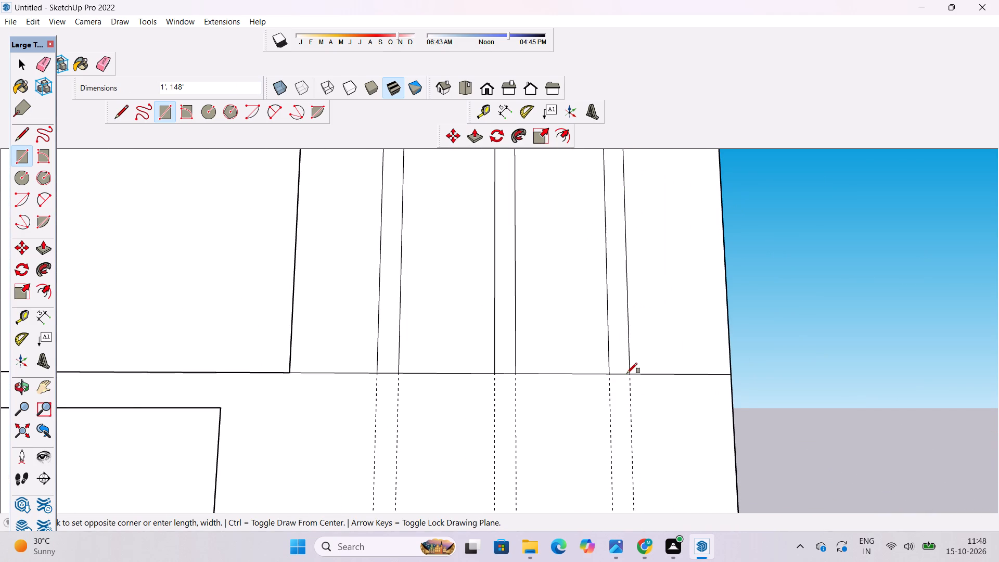
Erase the six vertical guides on the corner strip.
key("e")
left_click_drag(662, 418, 365, 425)
Extrude the innermost narrow strip on the corner 2" out from the wall with Push/Pull.
key("o")
scroll(471, 419, "down", 15)
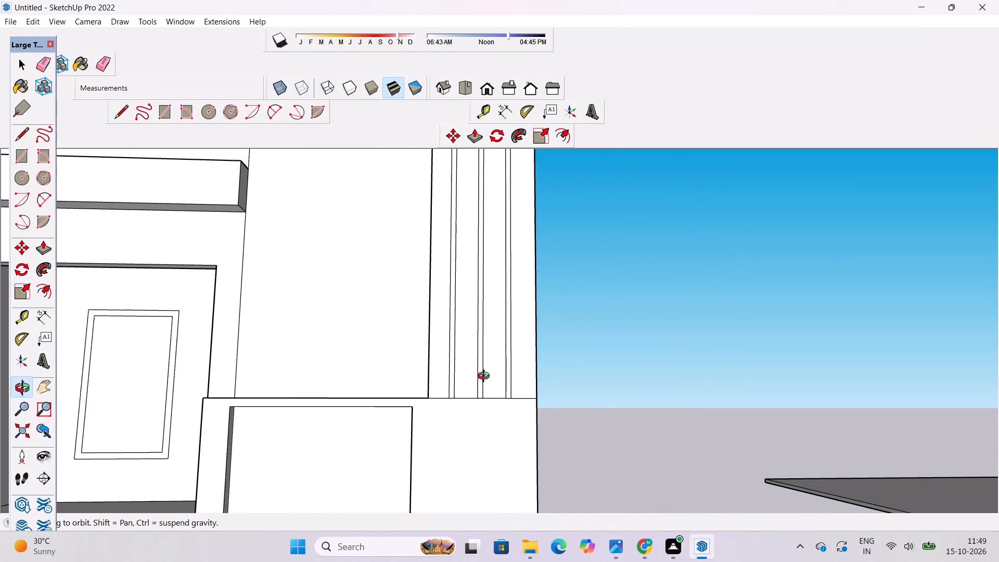
scroll(486, 368, "down", 1)
left_click(489, 344, "shift")
left_click_drag(494, 348, 551, 429)
scroll(495, 335, "up", 2)
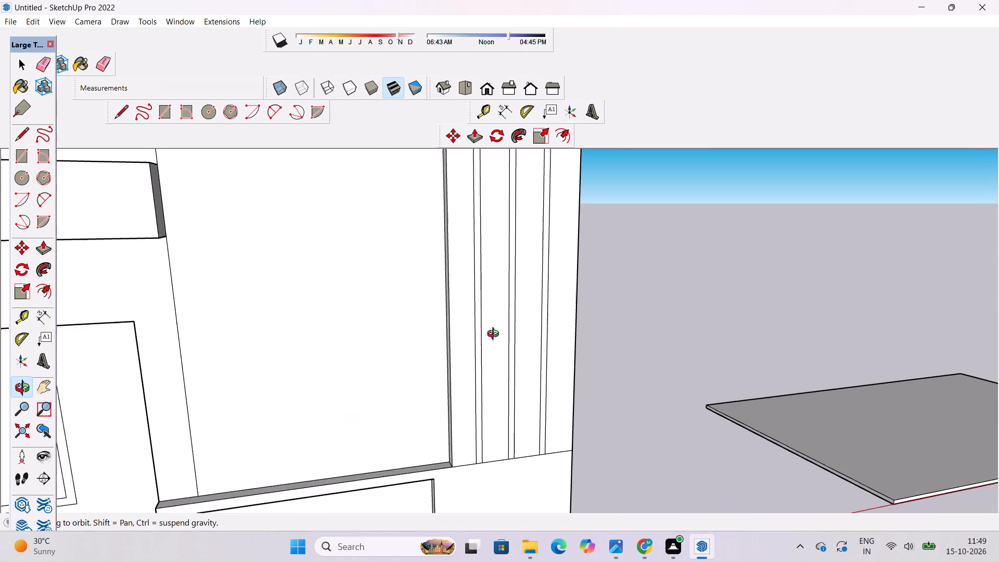
scroll(495, 335, "up", 1)
left_click_drag(491, 341, 480, 367, "shift")
left_click_drag(464, 380, 541, 389)
scroll(499, 367, "down", 5)
left_click_drag(492, 351, 425, 421, "shift")
left_click_drag(432, 423, 395, 448, "shift")
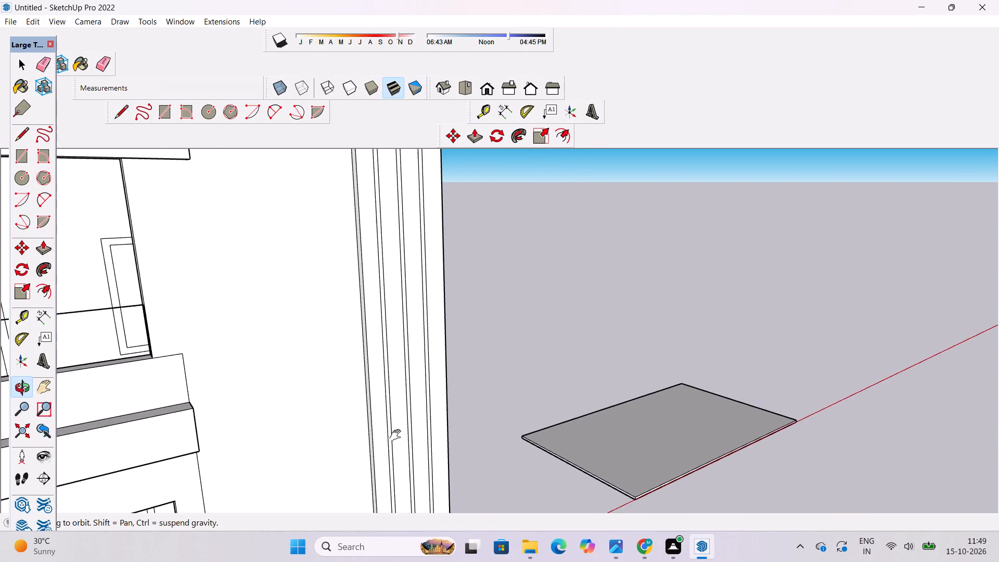
scroll(398, 414, "down", 5, "shift")
left_click_drag(400, 408, 386, 454, "shift")
scroll(402, 414, "up", 2, "shift")
left_click(402, 412, "shift")
left_click_drag(389, 426, 392, 419, "shift")
left_click_drag(392, 419, 407, 434)
scroll(376, 437, "up", 3)
left_click_drag(375, 437, 402, 431, "shift")
scroll(402, 431, "up", 3)
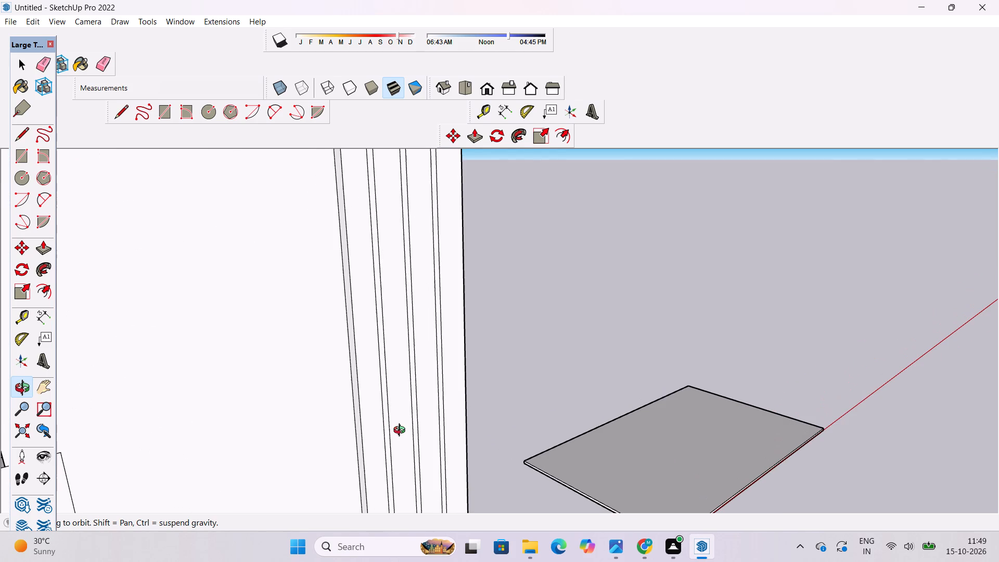
key("p")
scroll(387, 445, "up", 8)
left_click(387, 446)
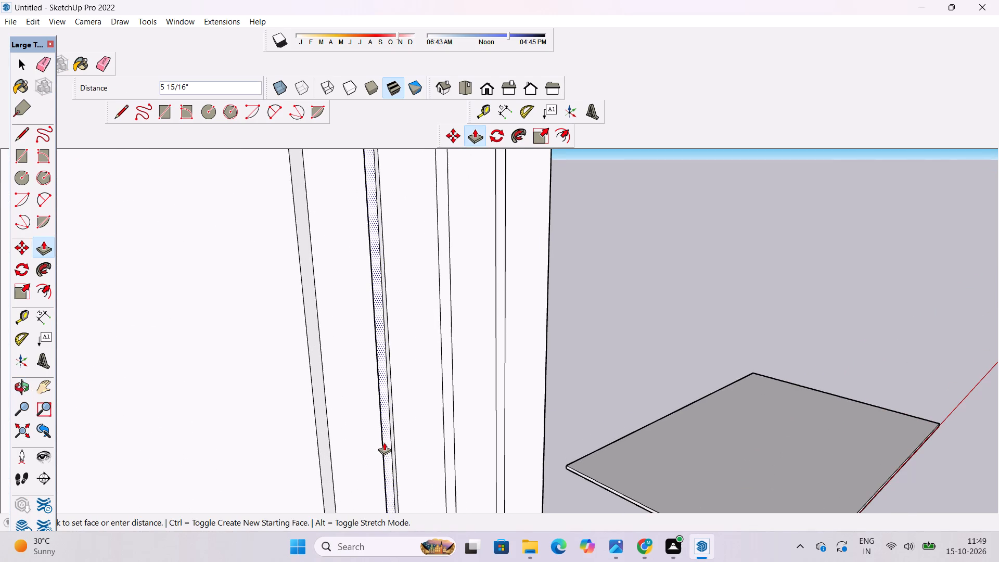
type("2\"")
key("Return")
scroll(448, 439, "up", 3)
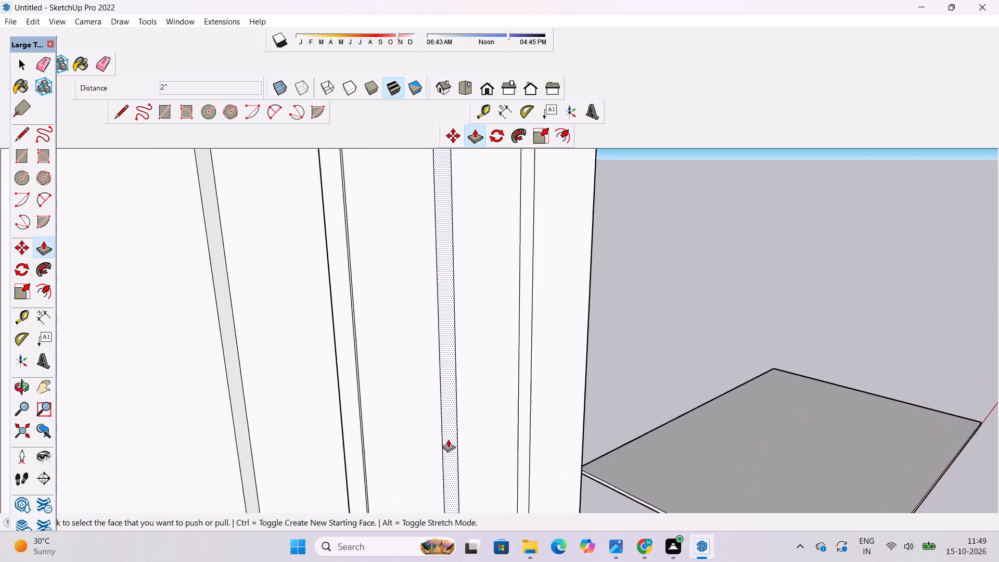
Extrude the middle and outermost narrow strips 2" out from the wall, matching the first strip.
scroll(448, 439, "up", 2)
left_click(448, 439)
left_click(338, 452)
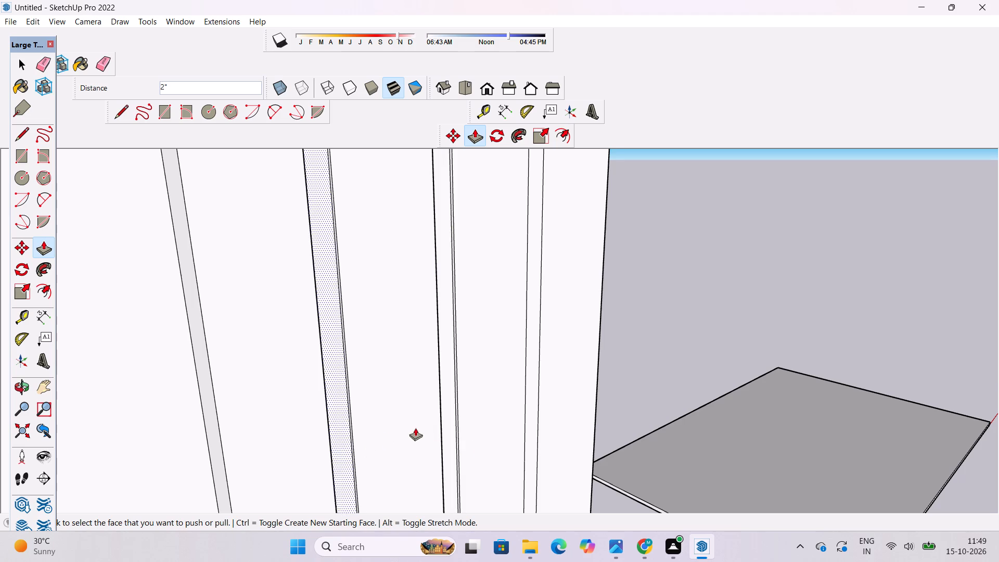
scroll(415, 428, "down", 4)
scroll(494, 388, "up", 7)
left_click(504, 381)
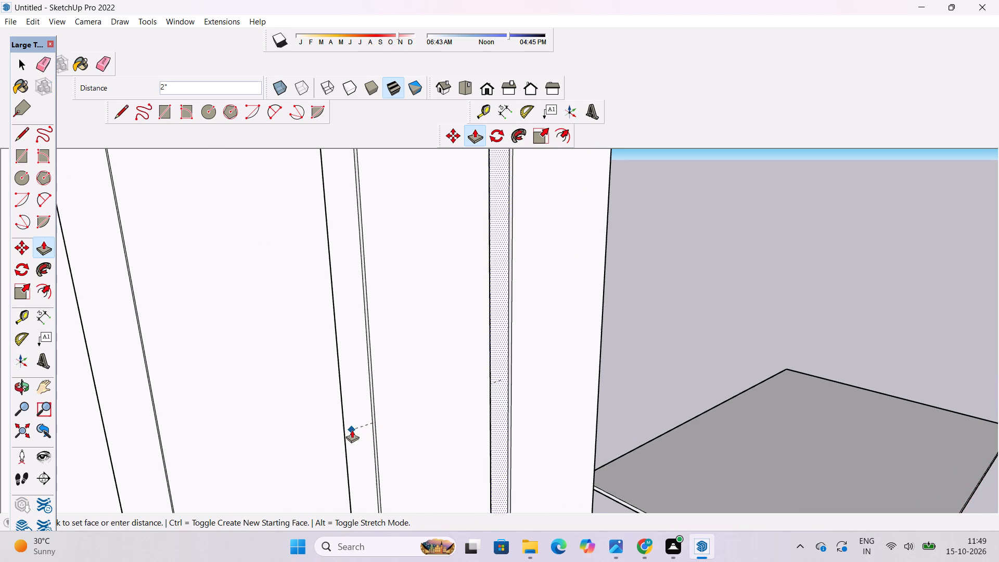
left_click(351, 430)
key("space")
key("o")
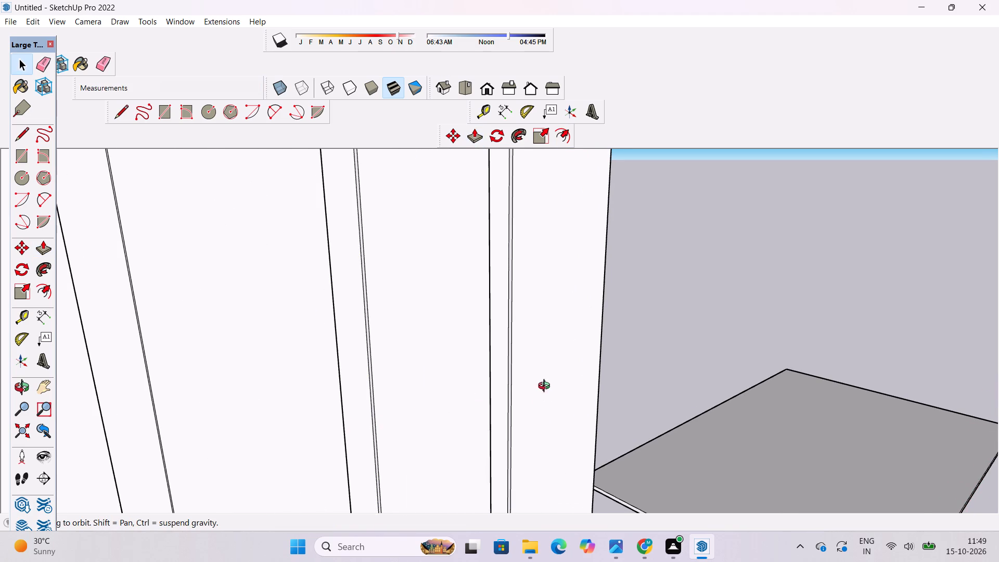
scroll(543, 340, "down", 5)
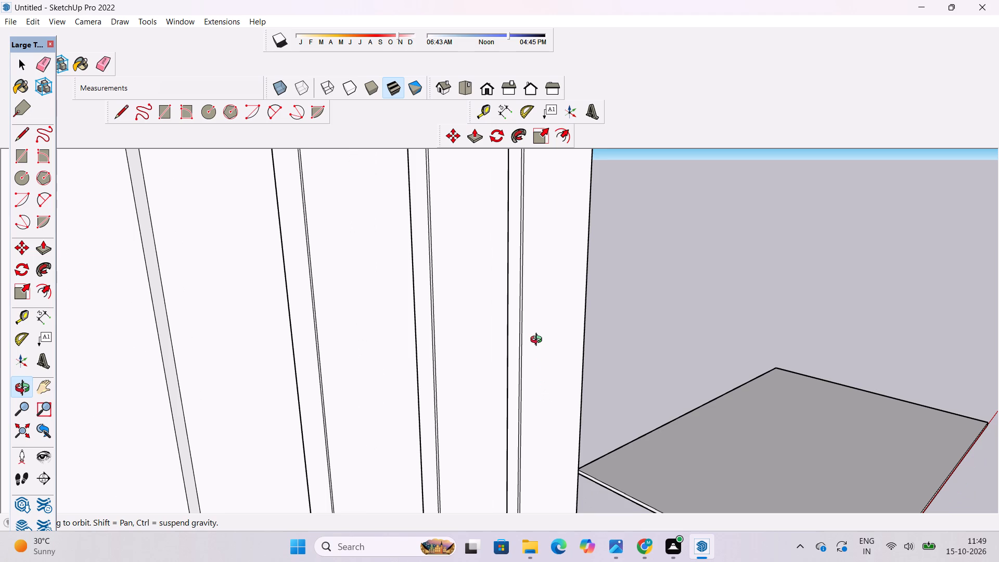
Inspect the raised corner strips and the whole house front from several angles.
scroll(510, 346, "down", 6)
left_click_drag(608, 393, 272, 355)
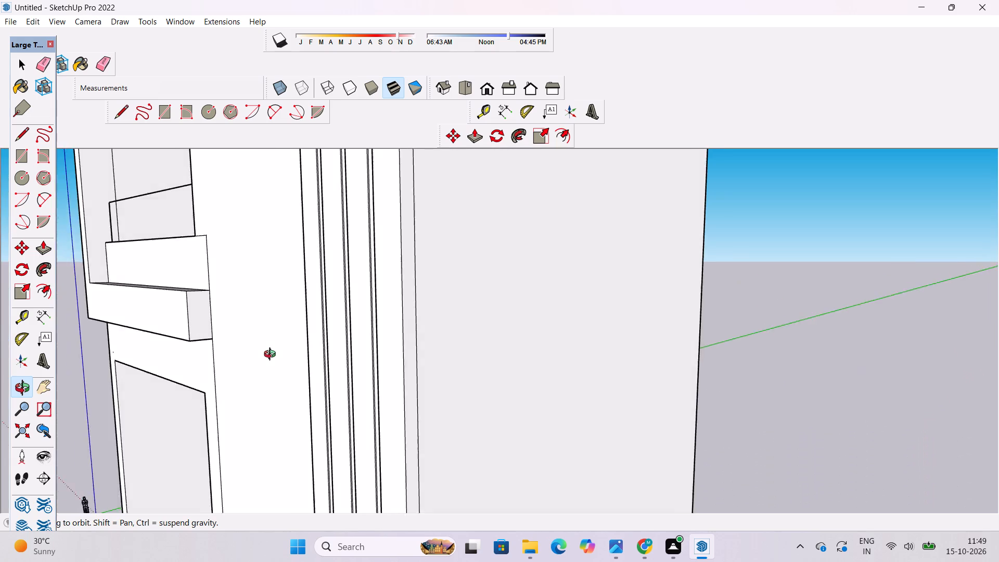
left_click_drag(272, 355, 493, 382)
scroll(463, 350, "down", 11)
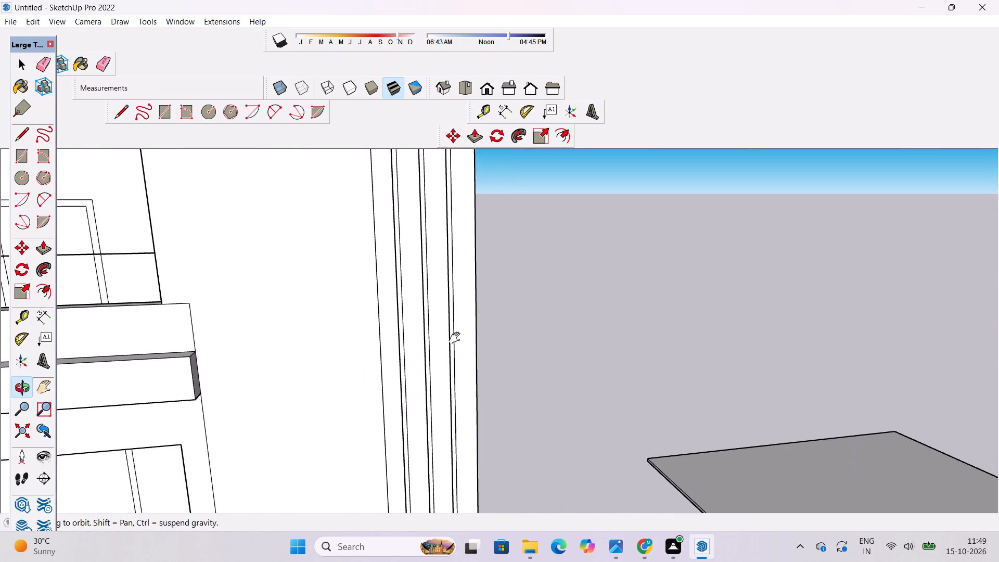
left_click_drag(451, 376, 472, 336, "shift")
scroll(473, 334, "down", 6)
left_click_drag(473, 339, 497, 388, "shift")
left_click_drag(429, 412, 544, 406)
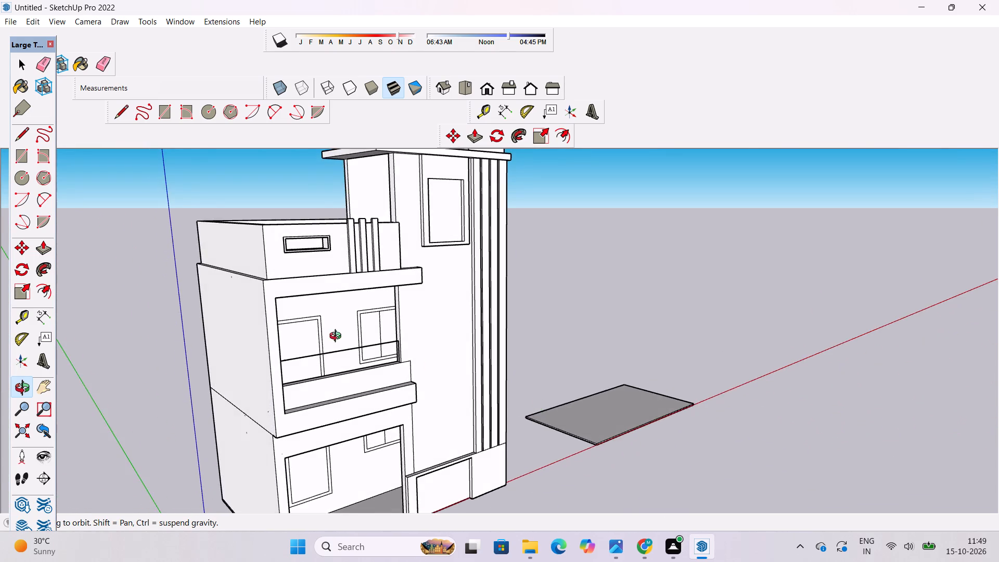
scroll(338, 337, "down", 5)
scroll(336, 340, "up", 6, "shift")
left_click_drag(352, 361, 380, 378, "shift")
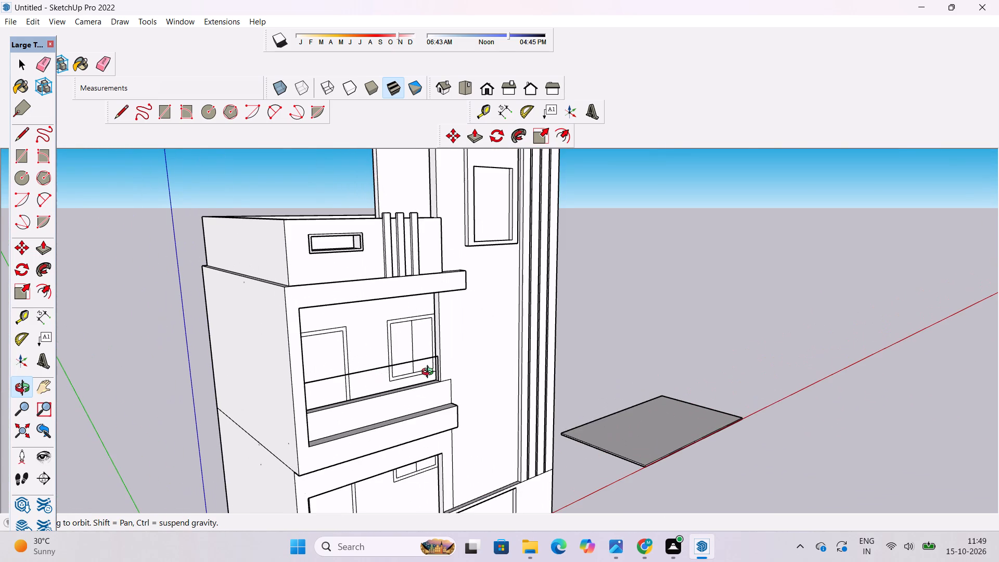
left_click_drag(430, 373, 374, 382)
left_click_drag(394, 382, 420, 413, "shift")
left_click_drag(423, 413, 310, 227)
scroll(363, 286, "up", 6)
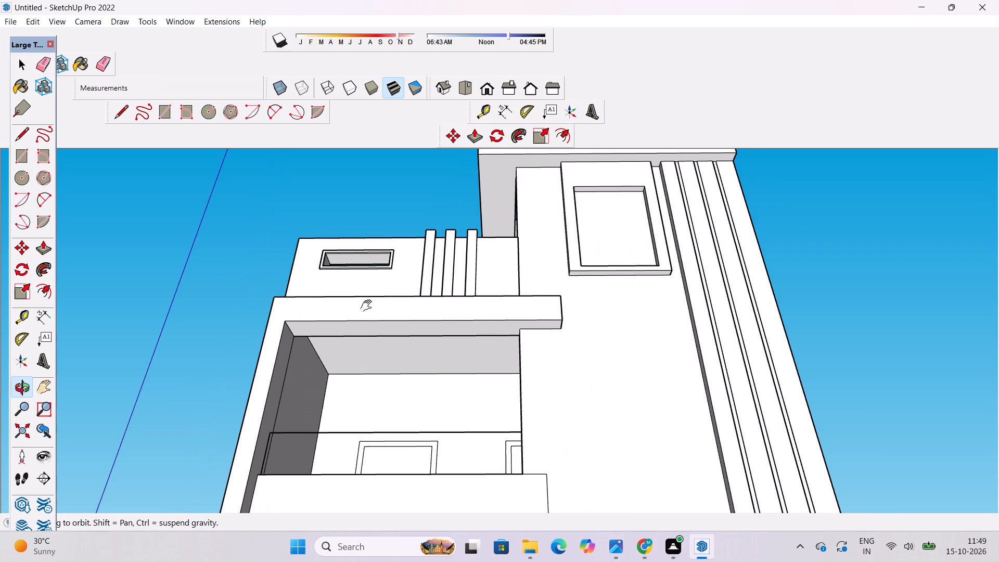
left_click(366, 336, "shift")
Erase the vertical edge dividing the inner side wall of the upper-floor balcony.
scroll(350, 336, "down", 5, "shift")
left_click_drag(357, 351, 424, 424)
scroll(362, 418, "up", 3)
left_click_drag(362, 417, 399, 346, "shift")
left_click_drag(399, 344, 203, 432)
scroll(305, 330, "up", 6)
left_click_drag(362, 328, 360, 372, "shift")
scroll(360, 374, "up", 4)
key("e")
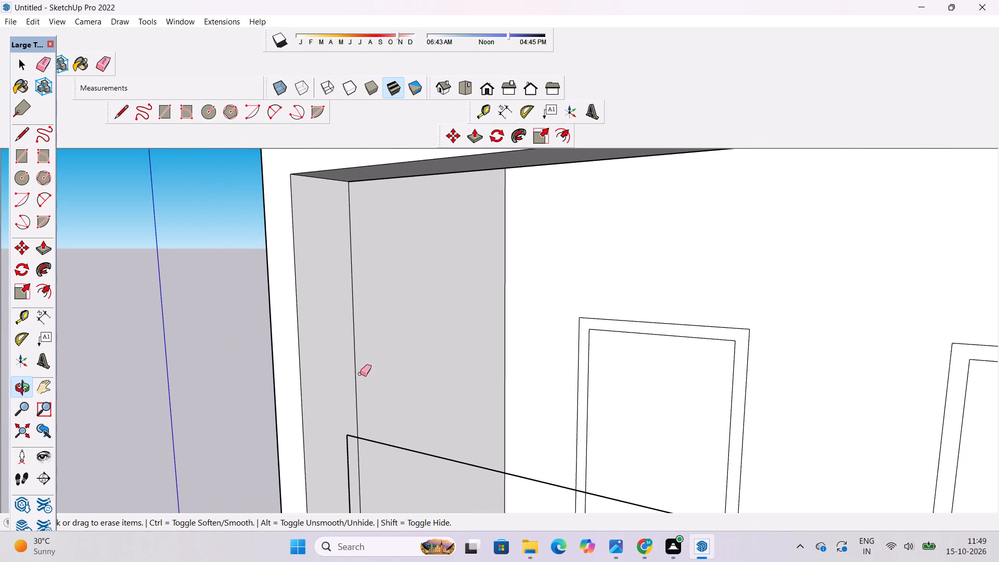
left_click_drag(357, 338, 347, 346)
Draw a line about 56' long along the balcony ledge, closing the base of the railing outline into a face.
scroll(355, 343, "down", 5)
key("o")
scroll(355, 343, "down", 6)
left_click_drag(315, 395, 349, 403)
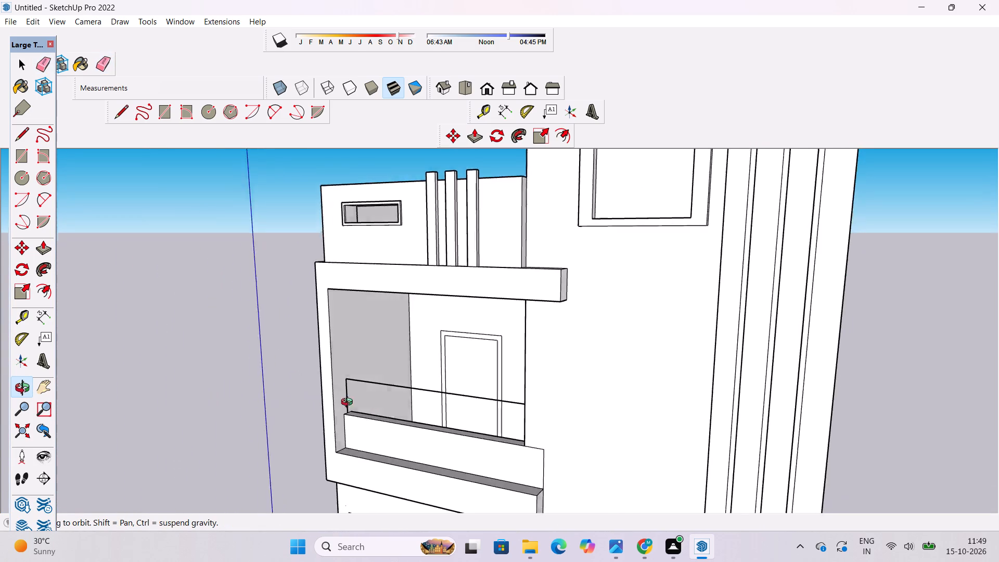
left_click_drag(349, 403, 515, 410)
left_click_drag(516, 410, 477, 365)
scroll(415, 403, "up", 4)
left_click_drag(436, 404, 445, 425, "shift")
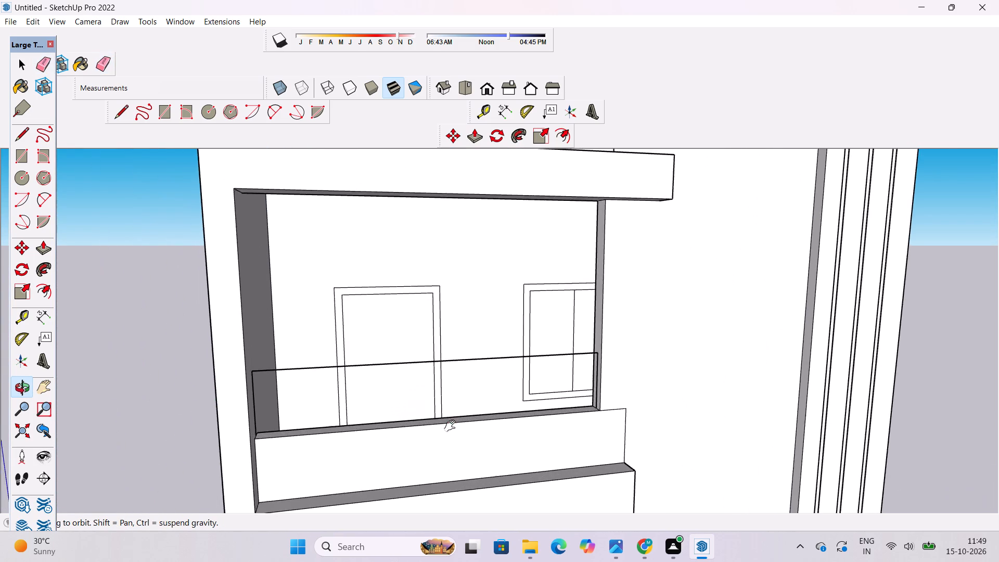
left_click_drag(447, 430, 372, 471)
scroll(345, 432, "up", 4)
left_click_drag(344, 432, 350, 461, "shift")
left_click_drag(350, 464, 397, 465)
left_click_drag(398, 465, 380, 468, "shift")
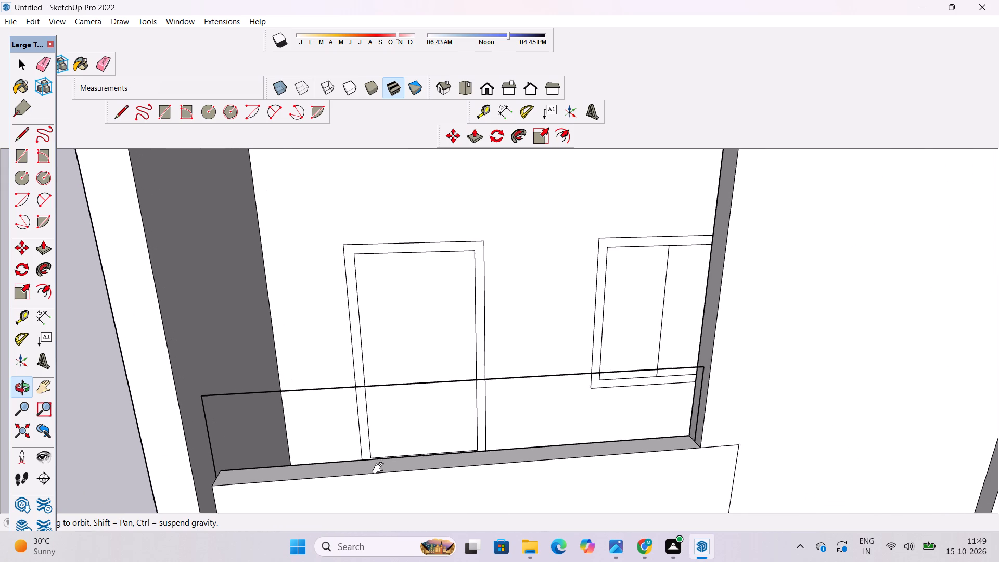
left_click_drag(380, 468, 379, 466, "shift")
scroll(348, 479, "up", 2, "shift")
left_click_drag(345, 475, 345, 450, "shift")
key("l")
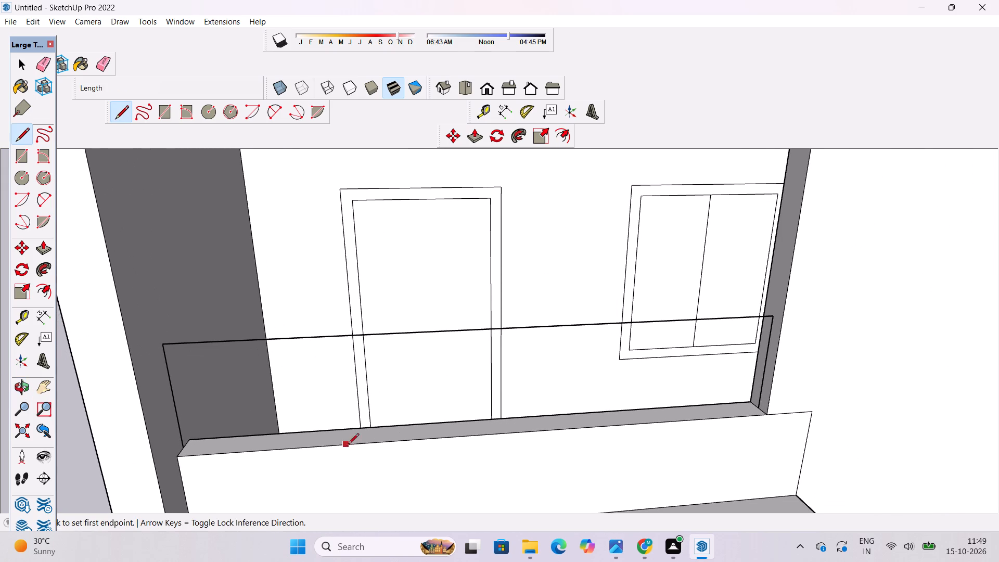
scroll(762, 399, "up", 10)
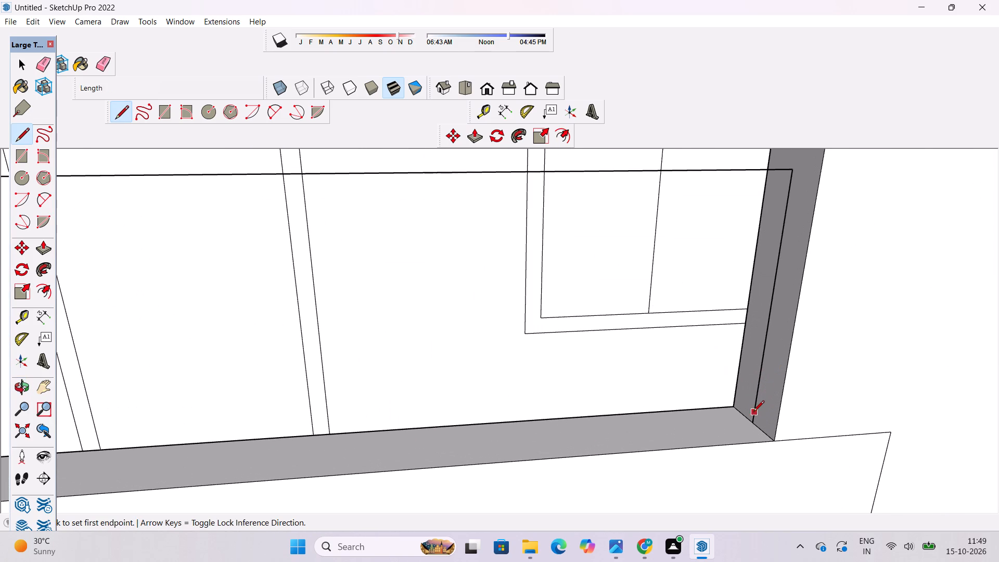
left_click(752, 420)
scroll(751, 420, "down", 10)
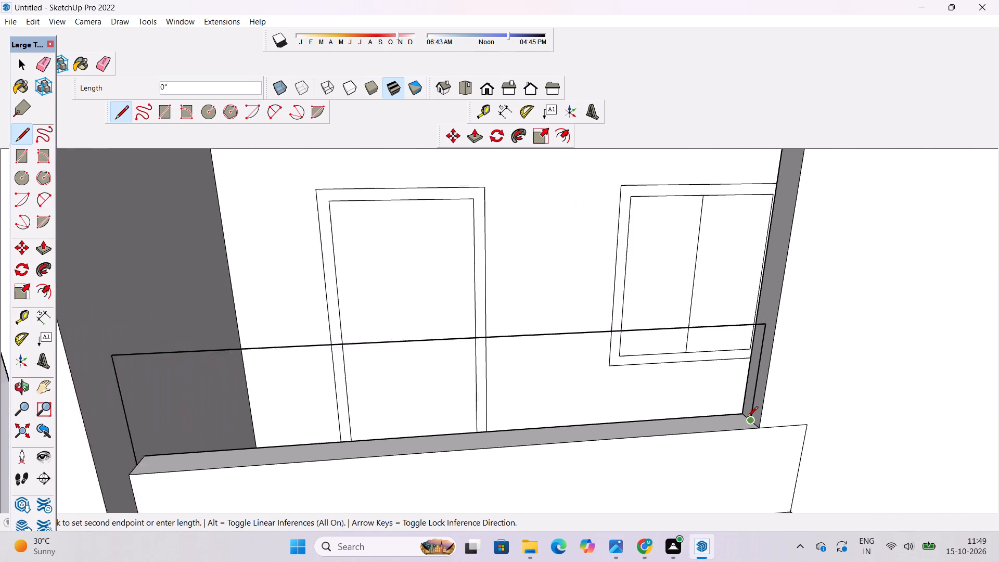
scroll(747, 418, "down", 3)
scroll(302, 443, "up", 3)
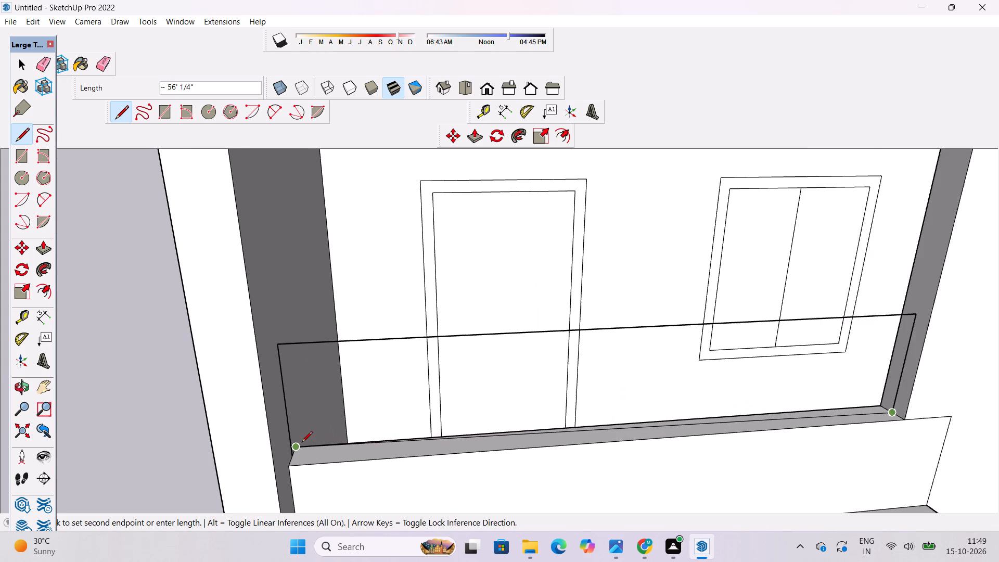
scroll(298, 450, "up", 4)
left_click(290, 458)
key("space")
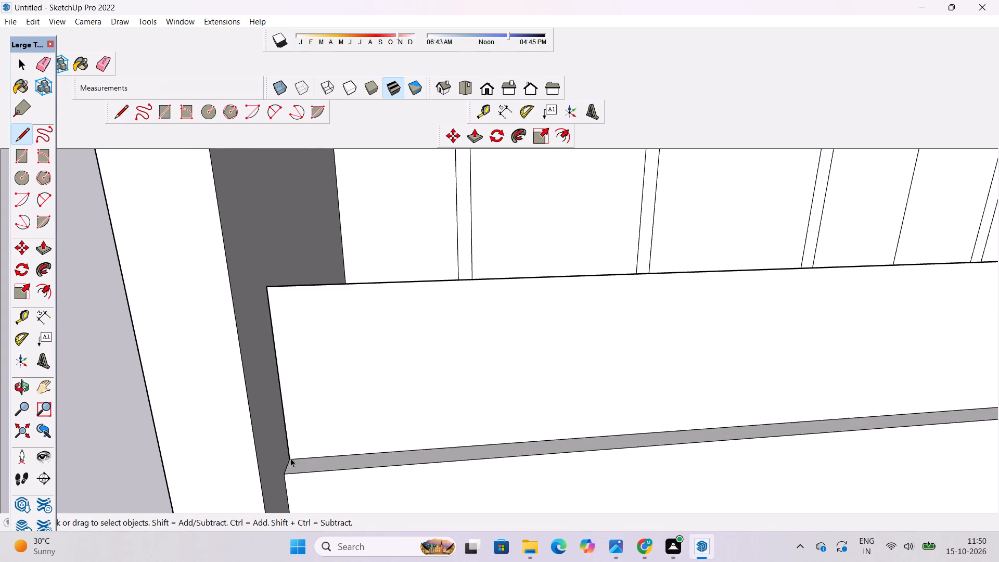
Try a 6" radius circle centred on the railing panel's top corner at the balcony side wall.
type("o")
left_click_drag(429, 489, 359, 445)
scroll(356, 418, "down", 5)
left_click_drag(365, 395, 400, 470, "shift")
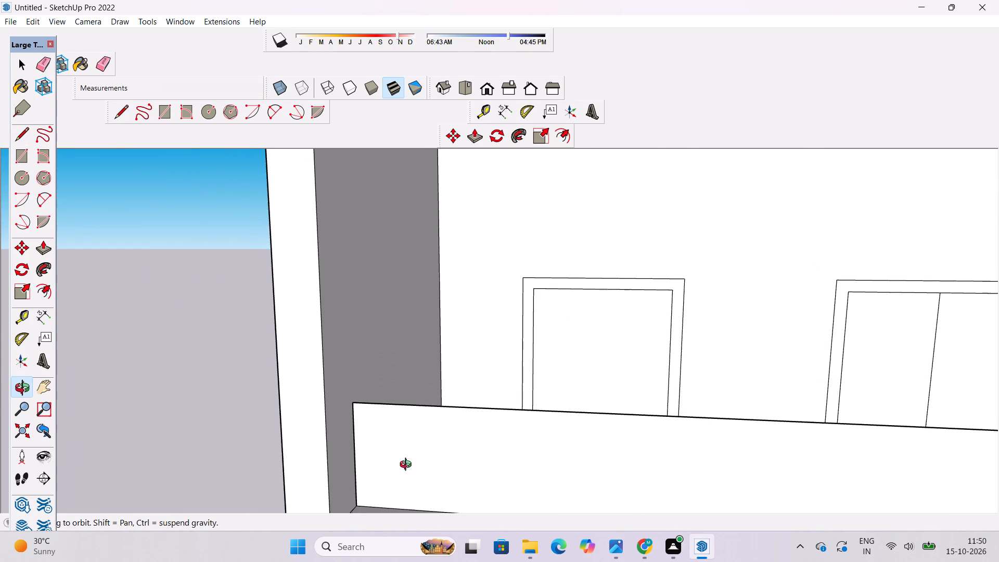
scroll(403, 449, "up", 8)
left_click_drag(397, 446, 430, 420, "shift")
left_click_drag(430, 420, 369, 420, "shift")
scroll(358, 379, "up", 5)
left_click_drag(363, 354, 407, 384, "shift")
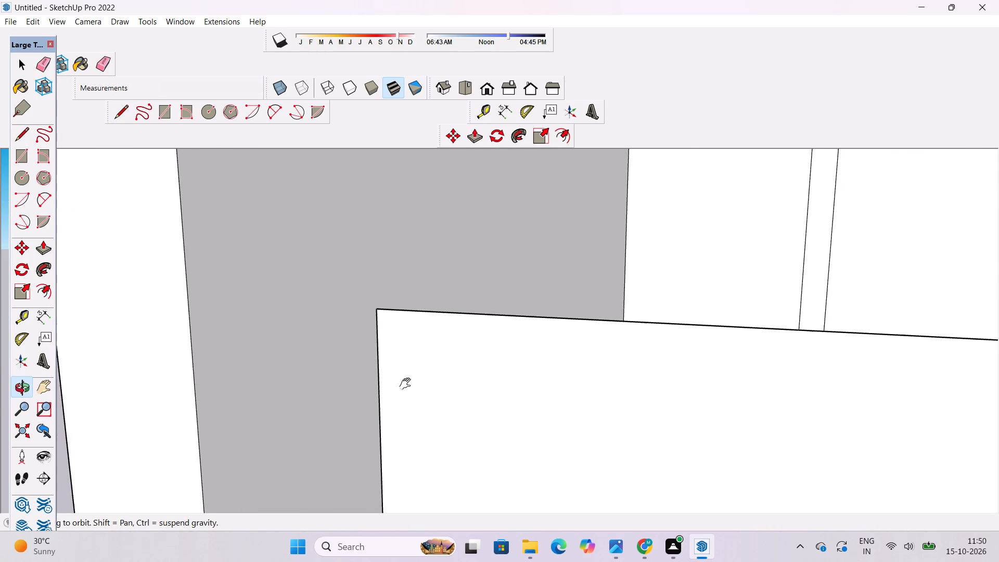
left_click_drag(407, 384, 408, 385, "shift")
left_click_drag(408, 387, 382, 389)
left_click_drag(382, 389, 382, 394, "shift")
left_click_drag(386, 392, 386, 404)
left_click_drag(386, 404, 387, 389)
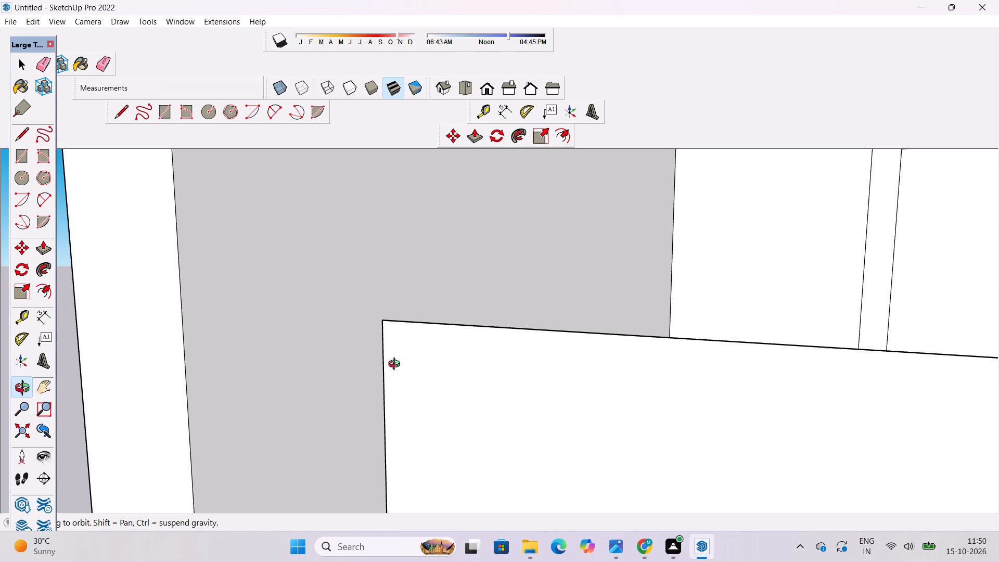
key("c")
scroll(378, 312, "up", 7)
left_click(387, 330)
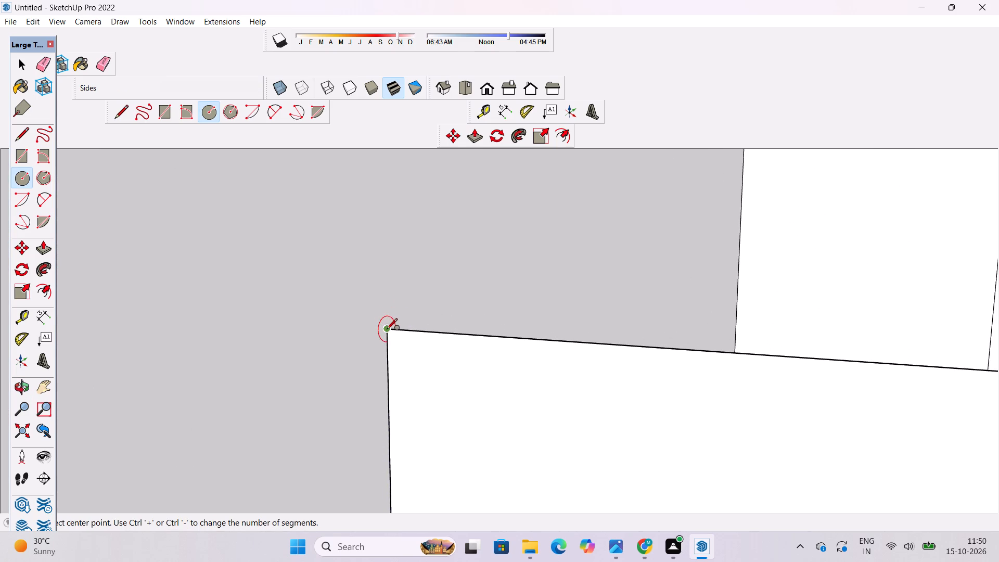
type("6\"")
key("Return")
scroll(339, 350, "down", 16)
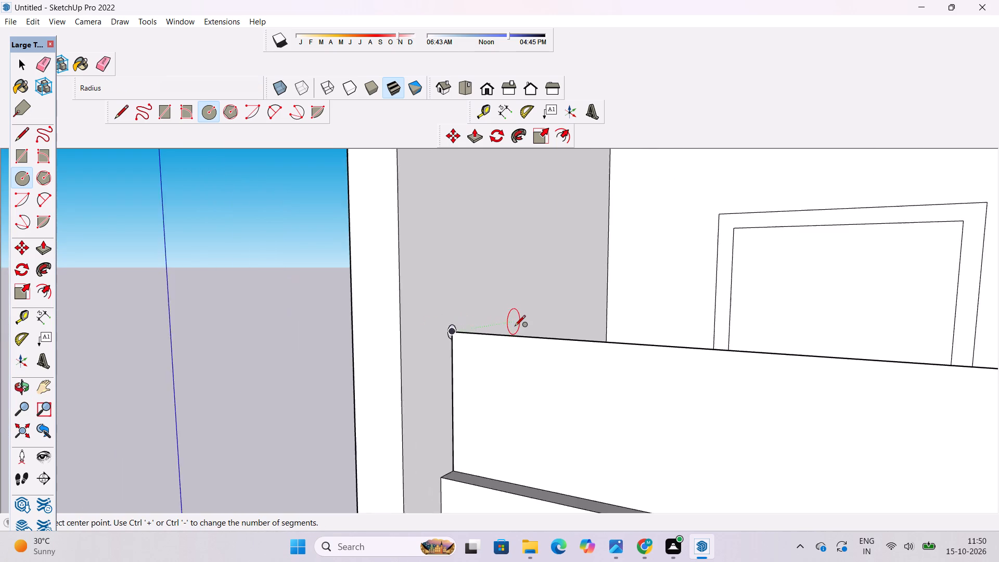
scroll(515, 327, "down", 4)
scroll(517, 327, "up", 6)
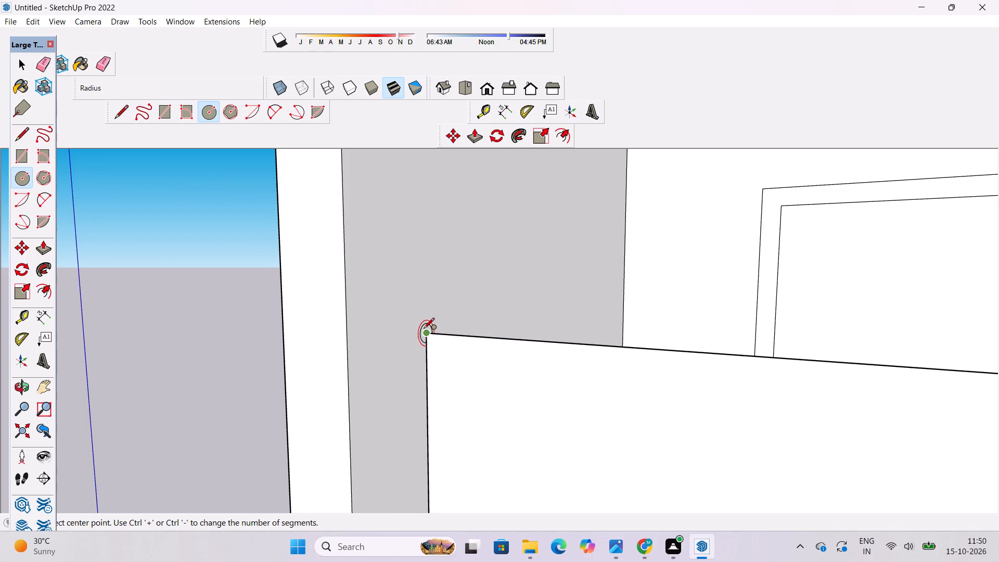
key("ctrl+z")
Draw a 3" radius circle on the balcony side wall, centred on the railing panel's top corner.
scroll(424, 329, "up", 10, "ctrl")
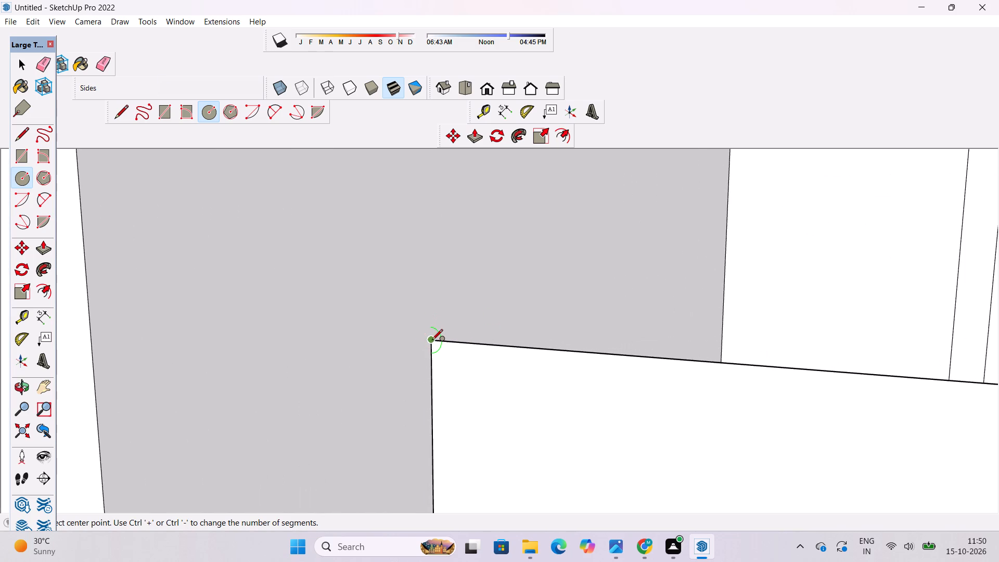
left_click(429, 341)
key("3")
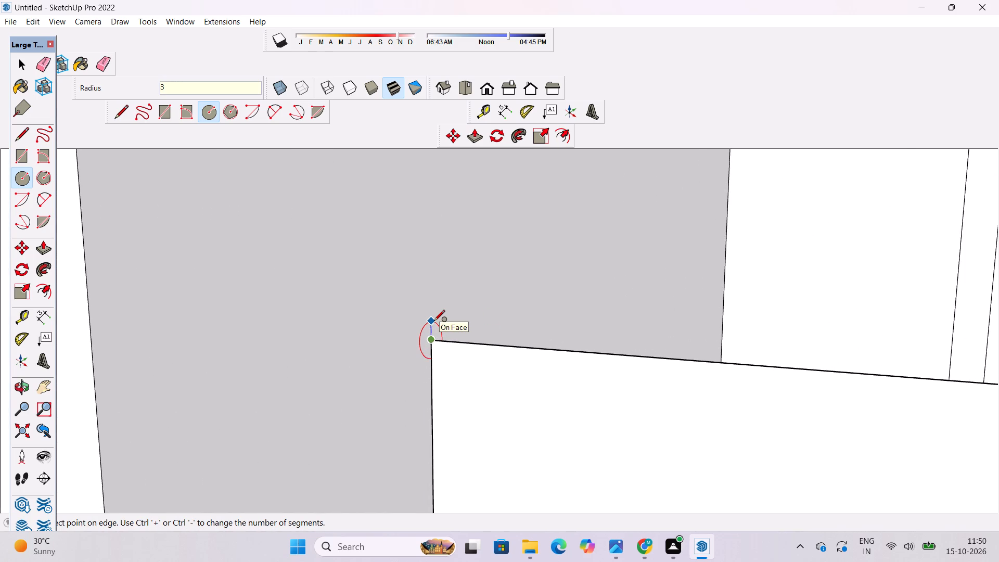
key("shift+quotedbl")
key("Return")
key("space")
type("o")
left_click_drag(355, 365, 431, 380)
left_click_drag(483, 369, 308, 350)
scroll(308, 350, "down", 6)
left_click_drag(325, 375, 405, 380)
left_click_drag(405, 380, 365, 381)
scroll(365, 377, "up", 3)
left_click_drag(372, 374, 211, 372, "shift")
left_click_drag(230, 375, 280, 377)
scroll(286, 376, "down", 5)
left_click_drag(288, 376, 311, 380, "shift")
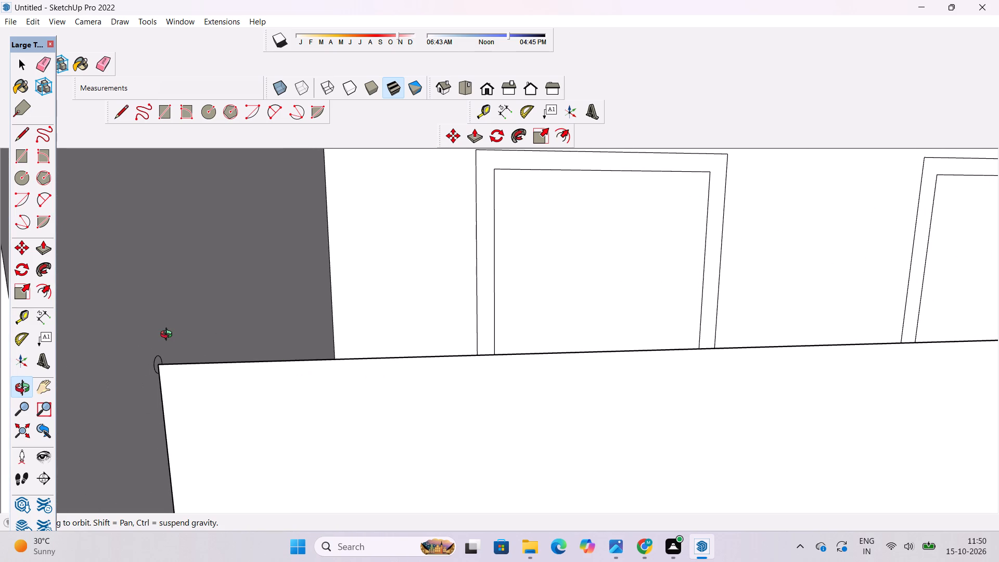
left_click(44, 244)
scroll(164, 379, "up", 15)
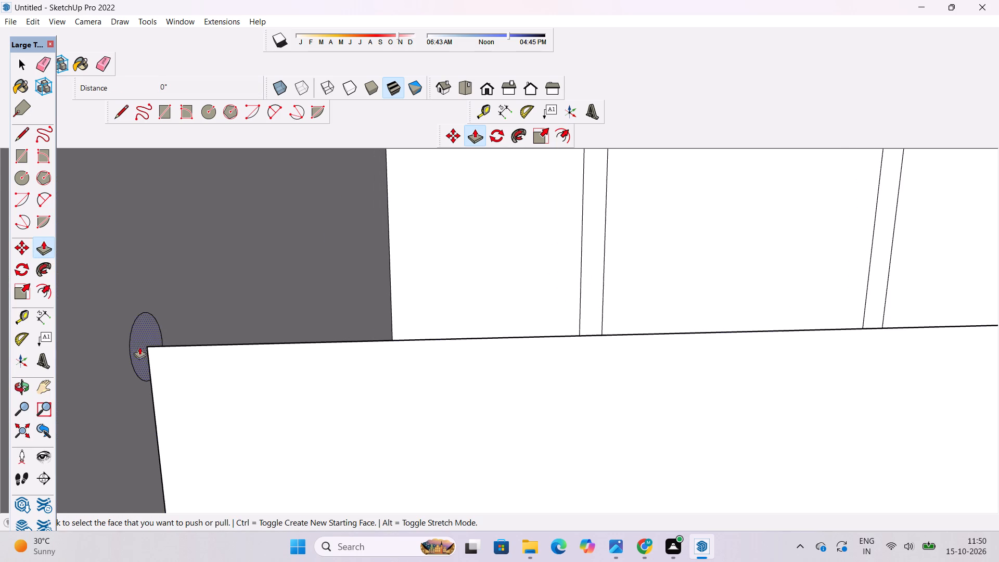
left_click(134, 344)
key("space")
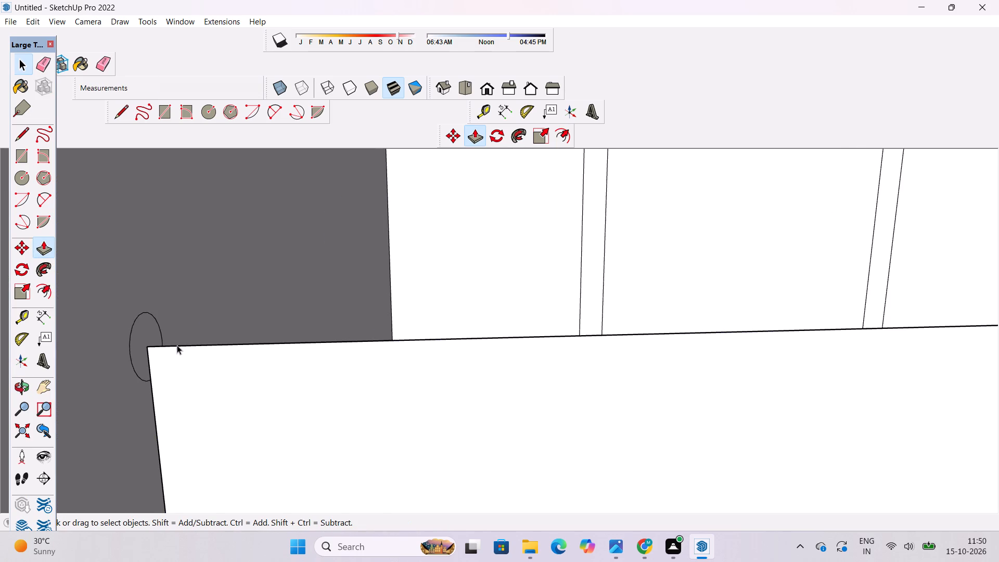
Sweep the circle along the railing panel's top edge with Follow Me to form a round handrail.
double_click(136, 342)
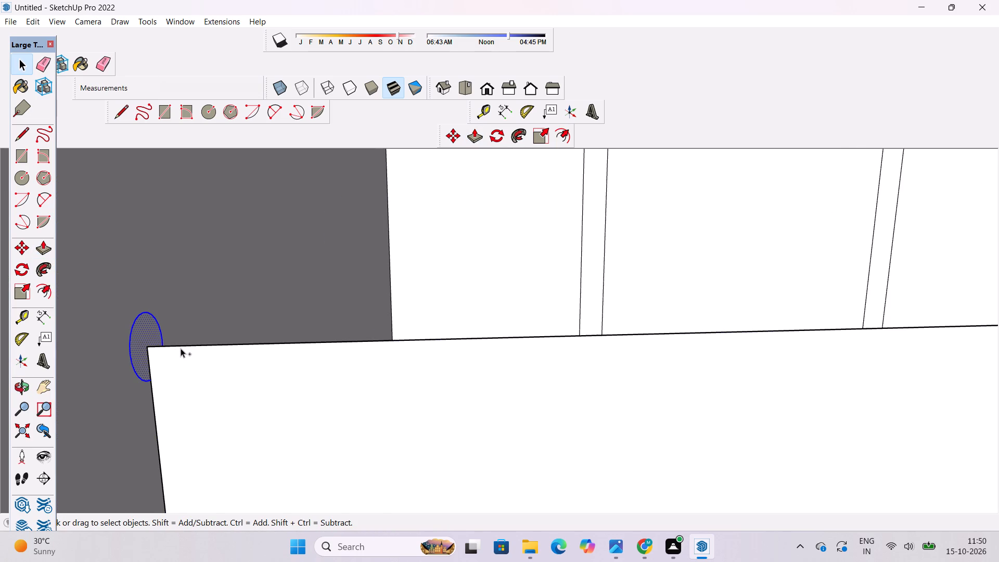
left_click(181, 348, "ctrl")
left_click(178, 327)
double_click(141, 339)
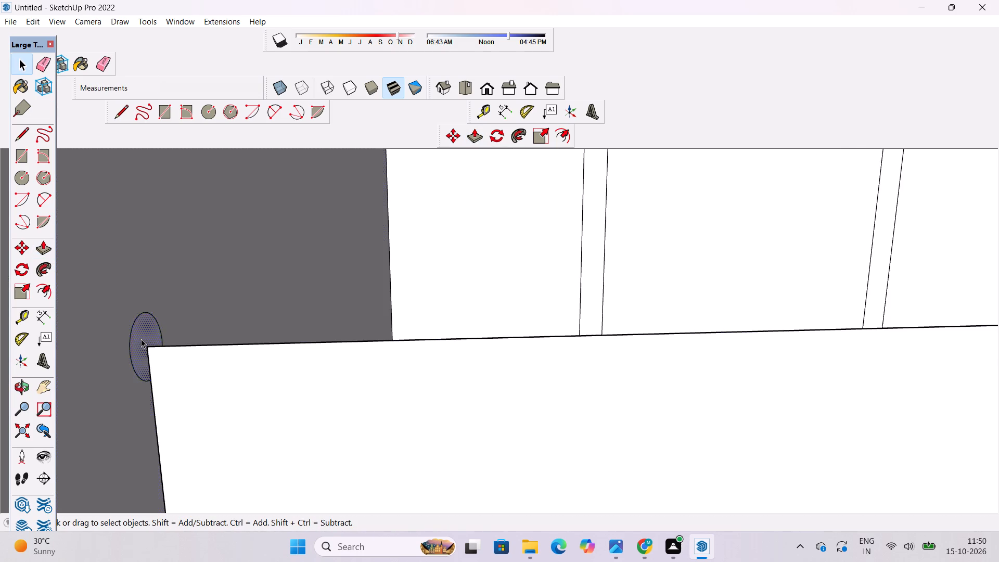
left_click(163, 348, "ctrl")
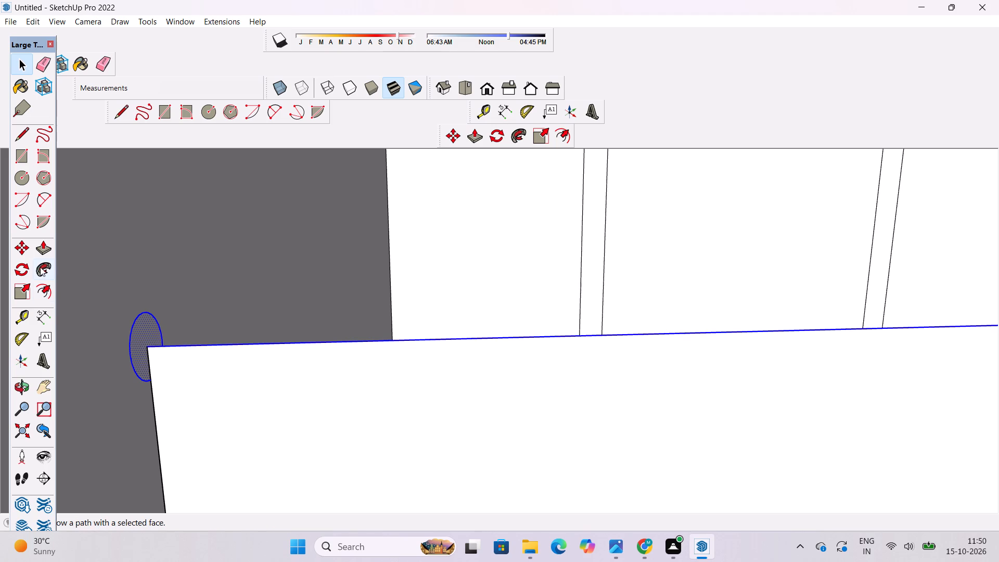
left_click(40, 265)
left_click(141, 343)
key("space")
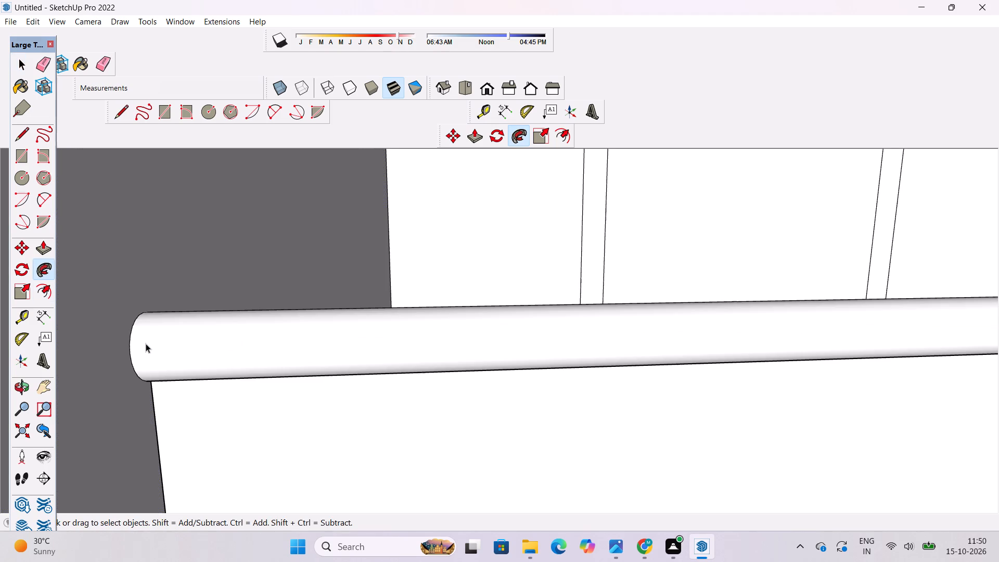
Draw a 2' radius circle on the upper balcony's ceiling, near the front beam and the dark side wall.
key("o")
scroll(305, 325, "down", 20)
scroll(305, 325, "down", 11)
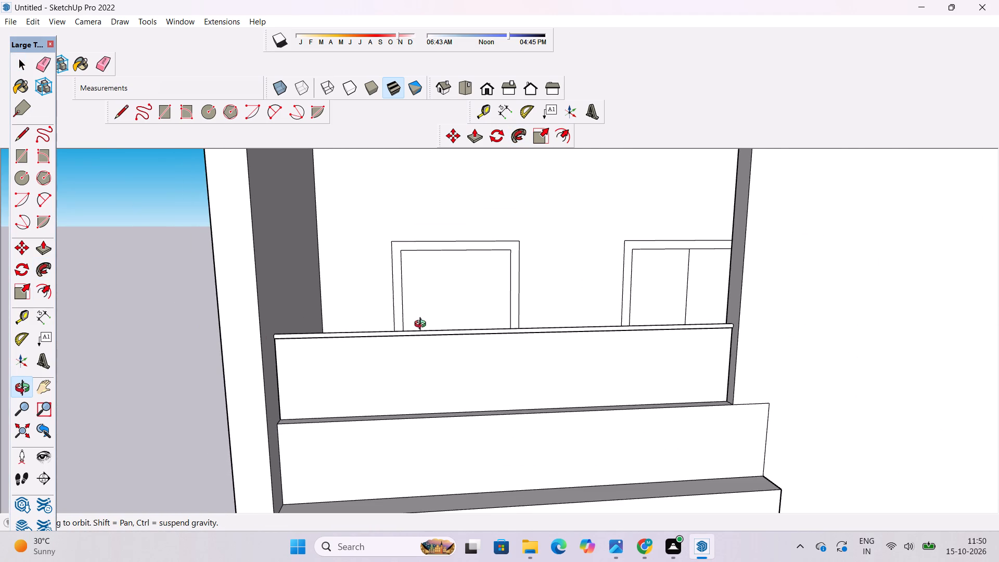
left_click_drag(403, 337, 403, 379, "shift")
left_click_drag(400, 381, 383, 265)
left_click_drag(383, 279, 379, 362, "shift")
scroll(390, 355, "up", 4)
left_click_drag(391, 355, 351, 365, "shift")
left_click_drag(350, 366, 246, 326)
scroll(241, 321, "down", 6)
left_click_drag(203, 331, 380, 388, "shift")
scroll(369, 322, "up", 4)
left_click_drag(312, 335, 370, 244)
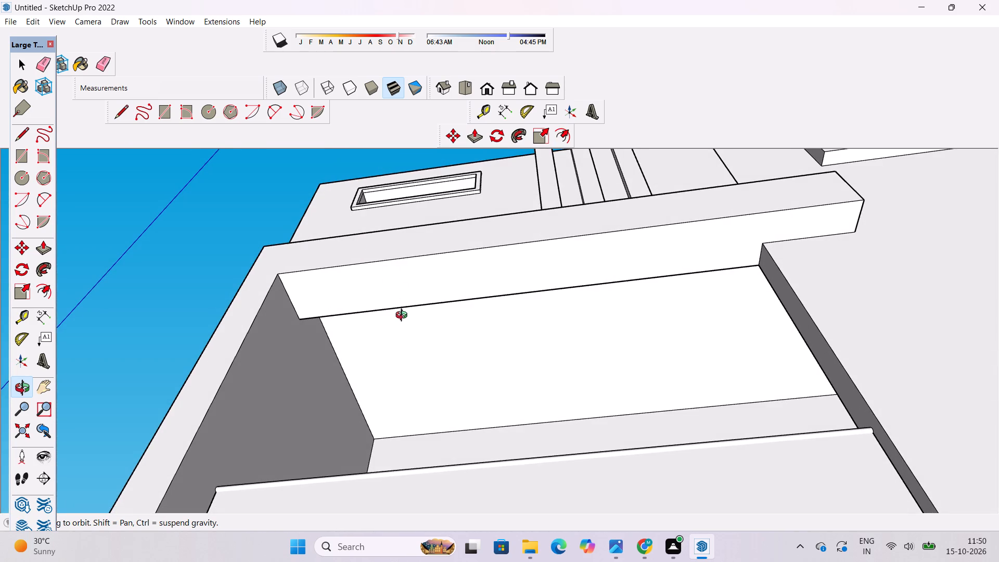
left_click_drag(406, 323, 423, 371)
scroll(376, 375, "up", 1)
left_click_drag(322, 367, 344, 350)
left_click_drag(349, 348, 324, 352, "shift")
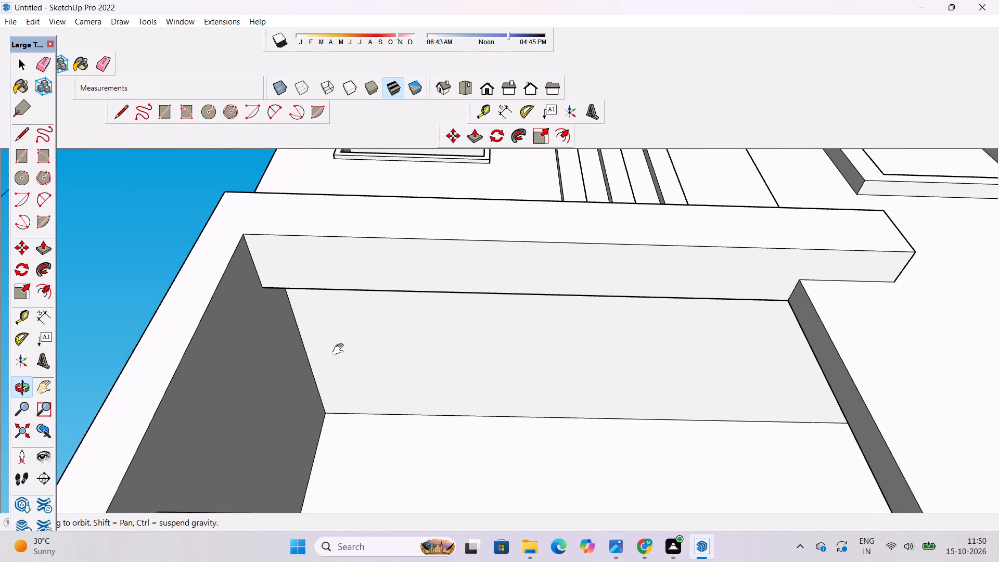
scroll(386, 337, "up", 3, "shift")
scroll(386, 337, "down", 3, "shift")
left_click_drag(373, 338, 365, 343, "shift")
scroll(364, 347, "up", 1, "shift")
left_click_drag(358, 344, 308, 337, "shift")
left_click_drag(306, 337, 297, 336, "shift")
key("c")
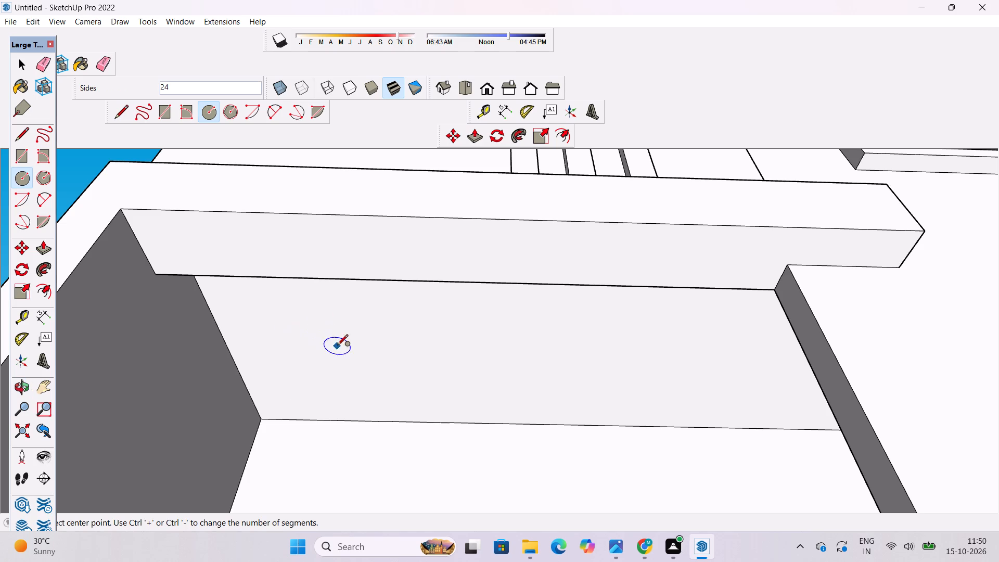
left_click(338, 307)
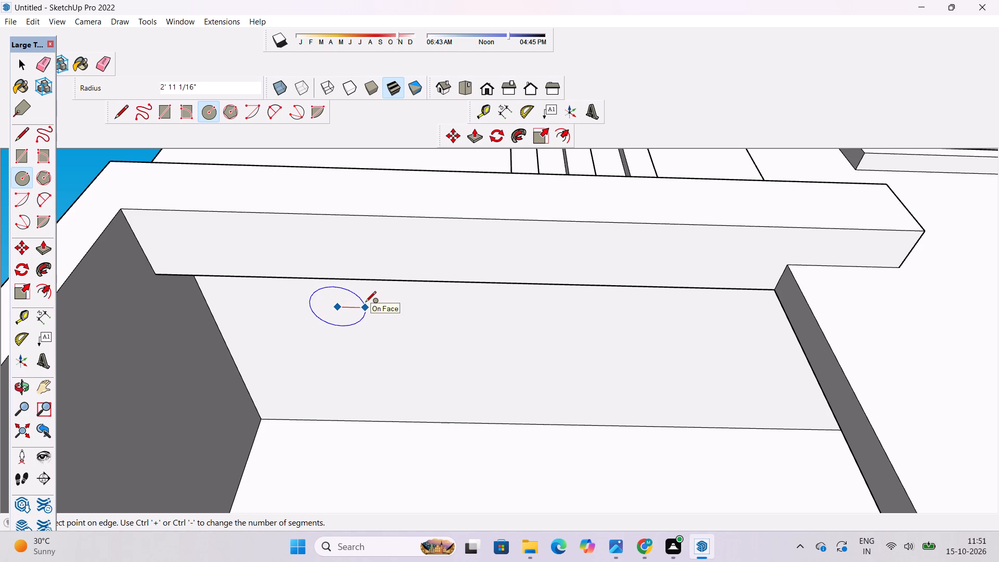
type("2'")
key("Return")
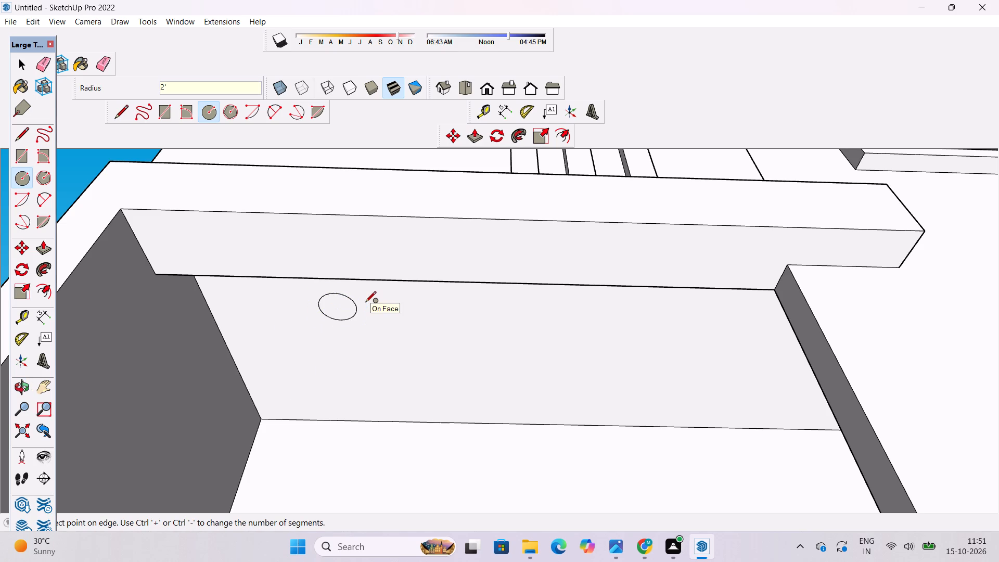
Copy the ceiling circle about 28' 5" along the front beam towards the tower wall.
scroll(367, 394, "down", 6)
scroll(326, 353, "up", 5)
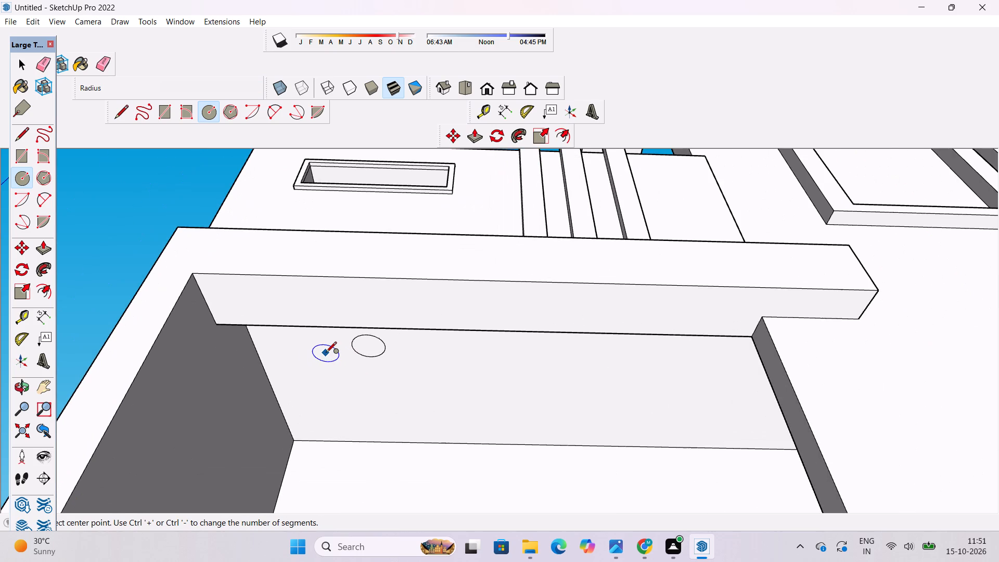
key("space")
double_click(372, 347)
key("m")
left_click(350, 346)
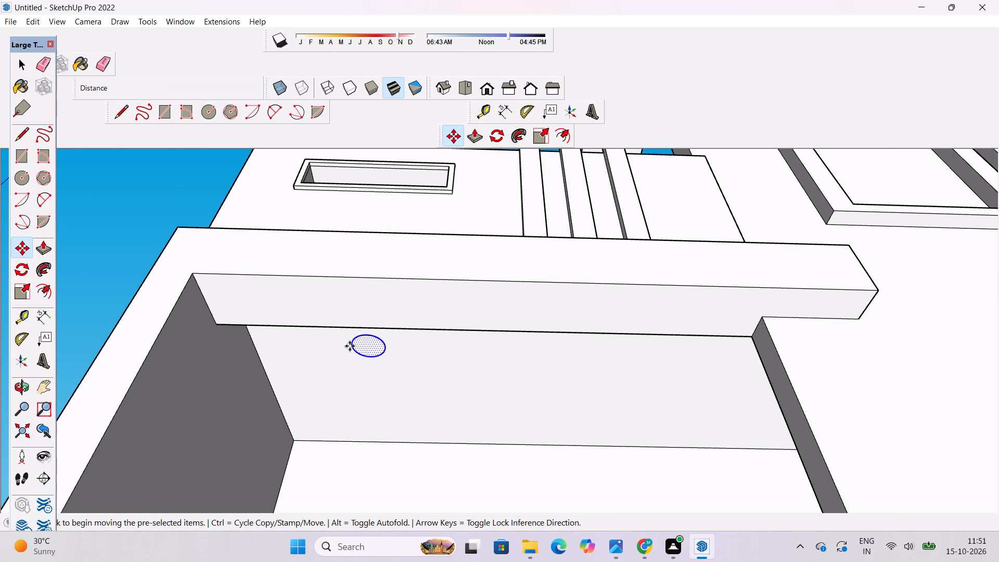
scroll(350, 346, "down", 5)
scroll(464, 349, "up", 4)
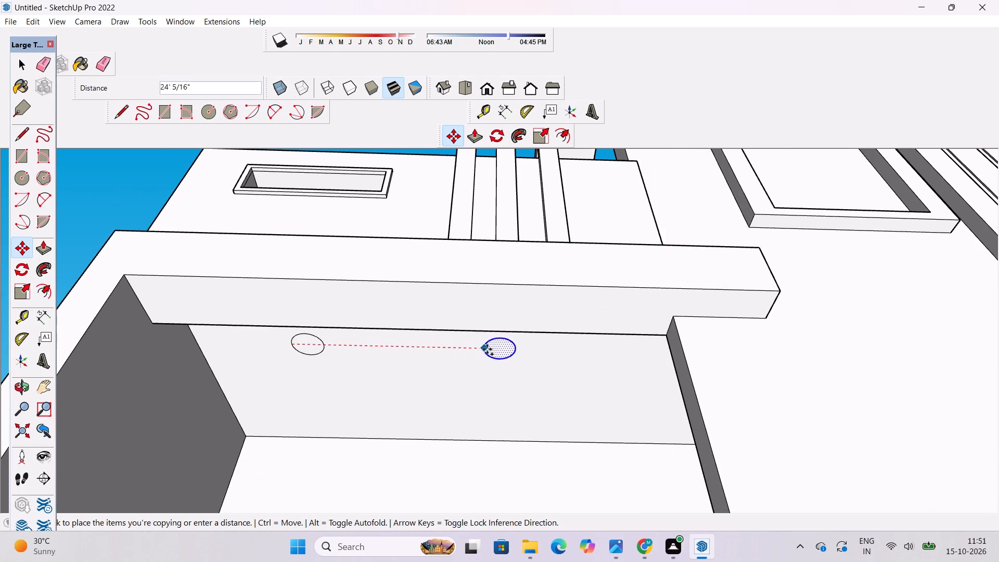
left_click(518, 350)
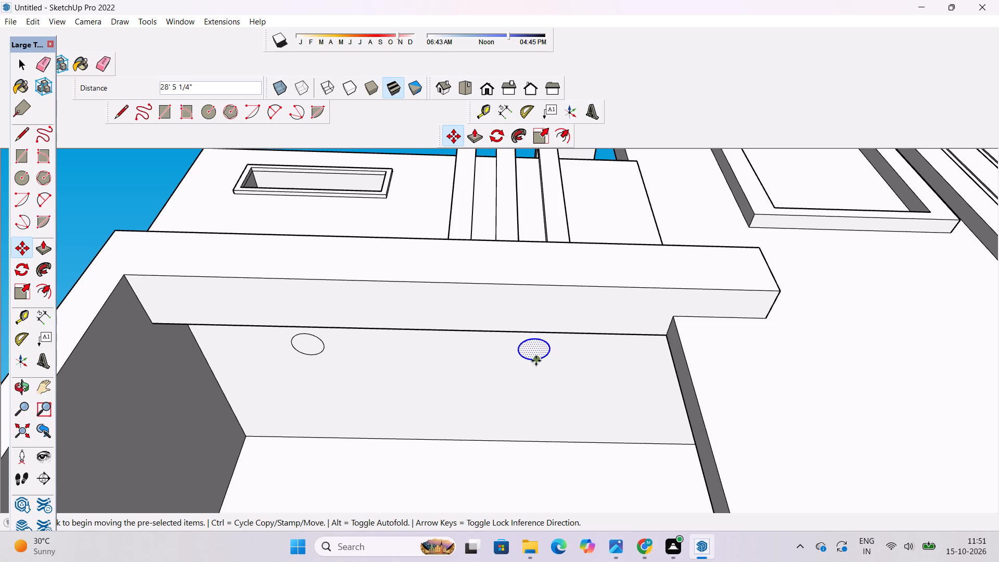
Copy the new circle about 12' 5" towards the back wall, and again about 30' 9" towards the dark side wall, forming a second row.
left_click(536, 361)
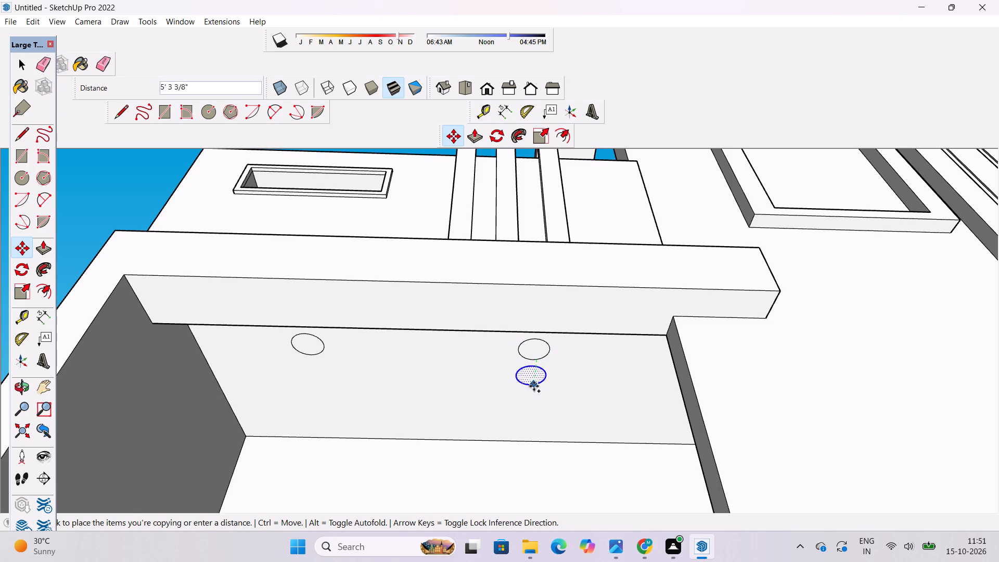
left_click(536, 416)
scroll(552, 383, "down", 3)
scroll(545, 399, "up", 6)
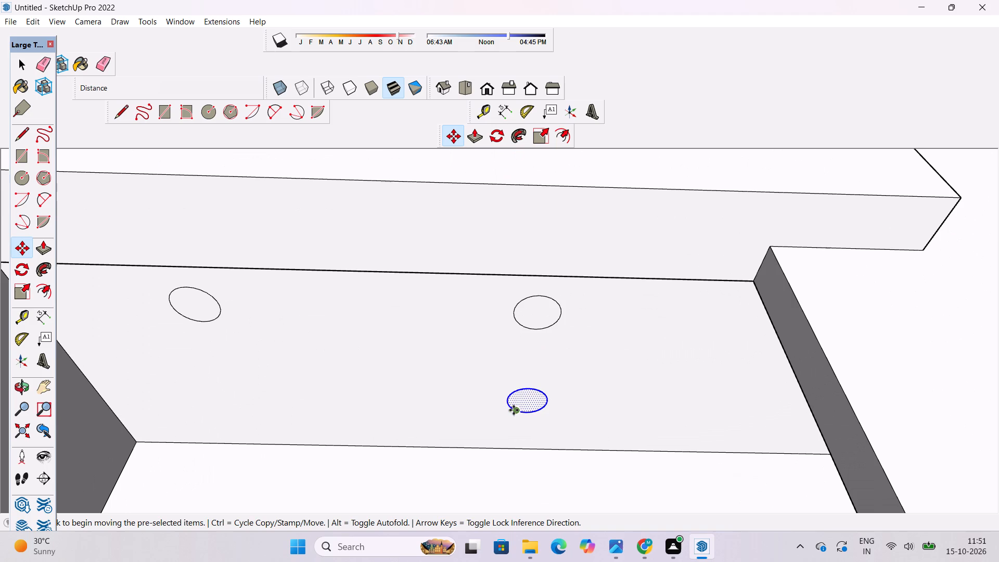
left_click(507, 402)
scroll(506, 401, "down", 3)
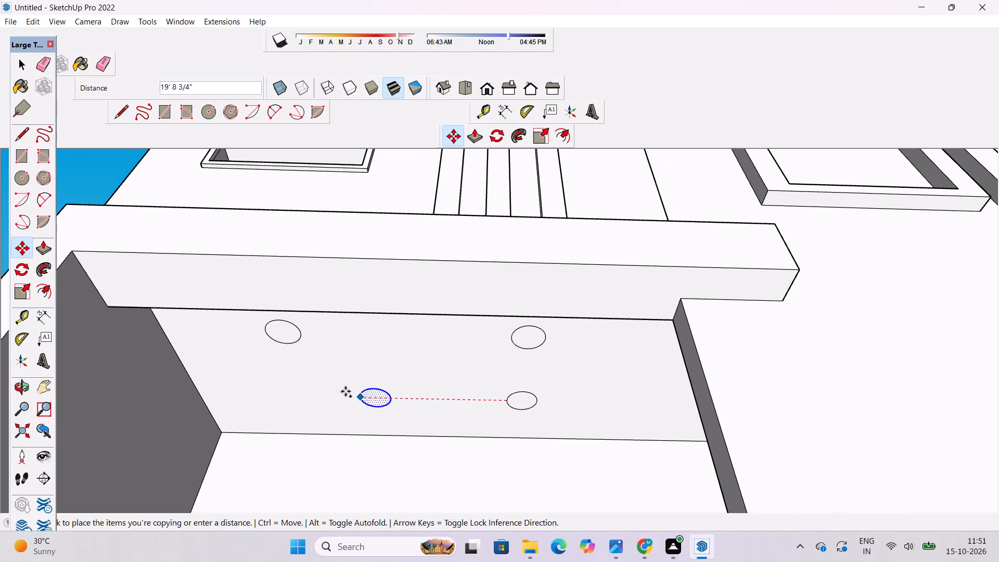
left_click(273, 387)
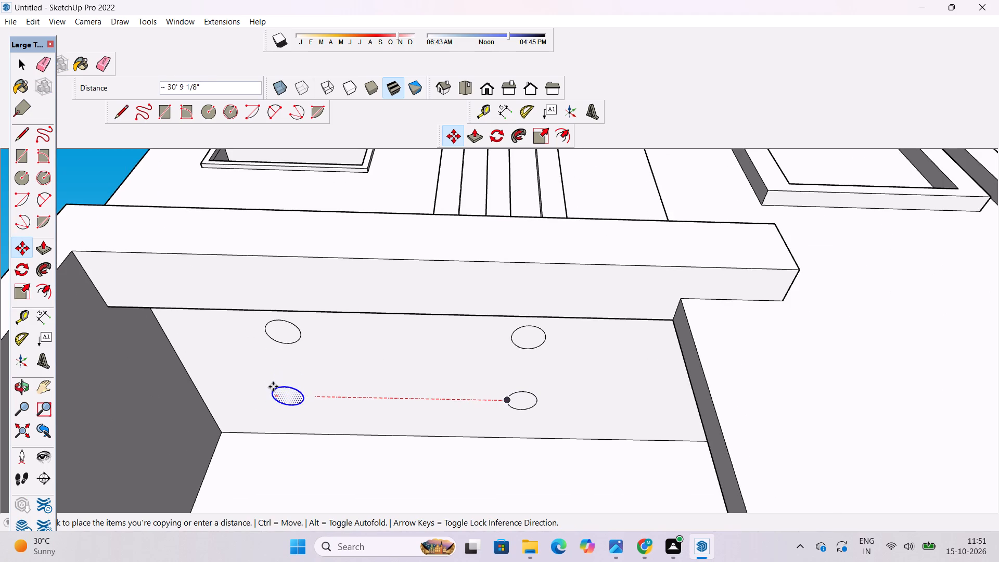
key("space")
scroll(315, 409, "down", 6)
left_click(191, 271)
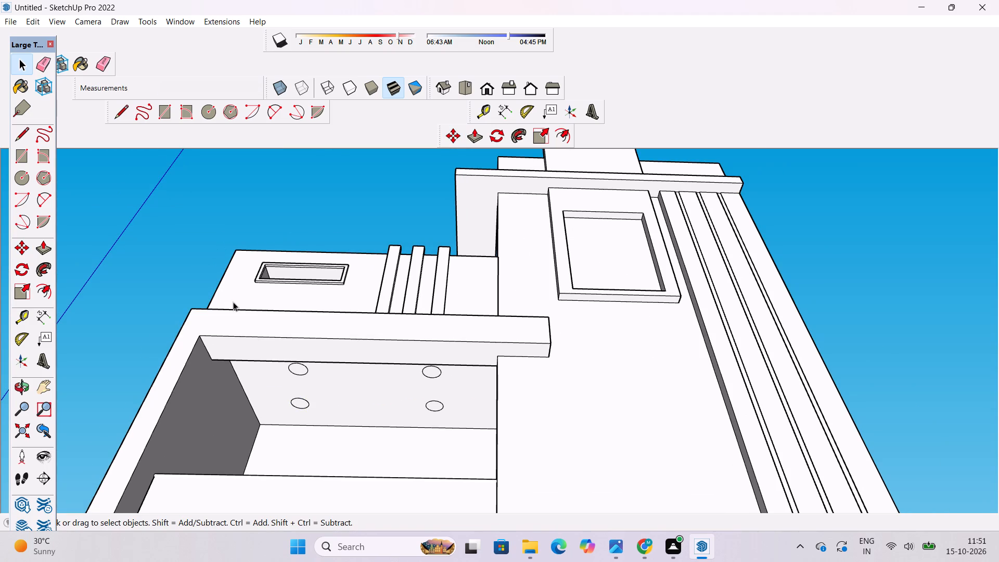
Examine the whole house front, roof parapets, fins and balcony from above, from the side and from ground level.
key("o")
scroll(183, 293, "down", 6)
scroll(217, 348, "up", 3)
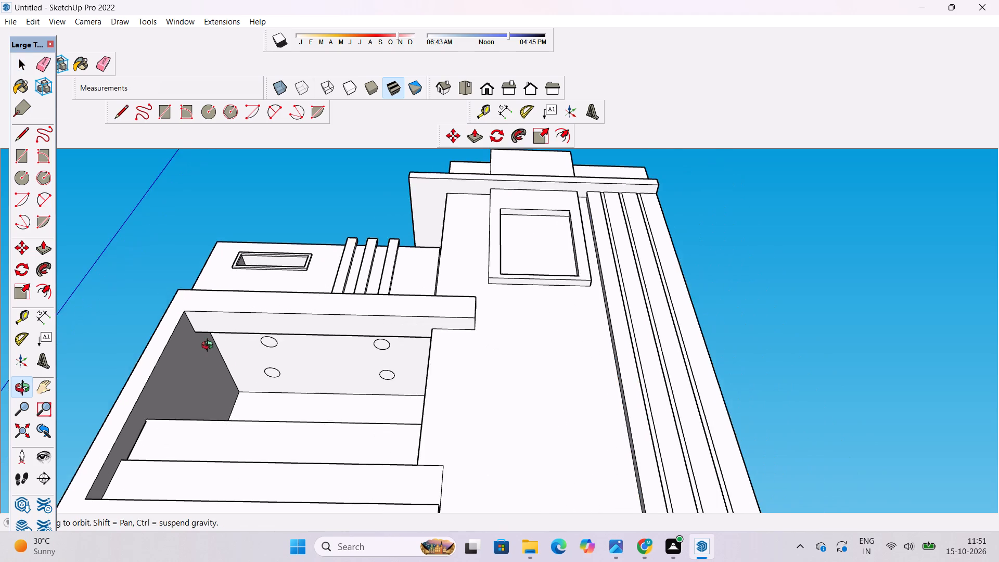
left_click_drag(186, 360, 194, 364)
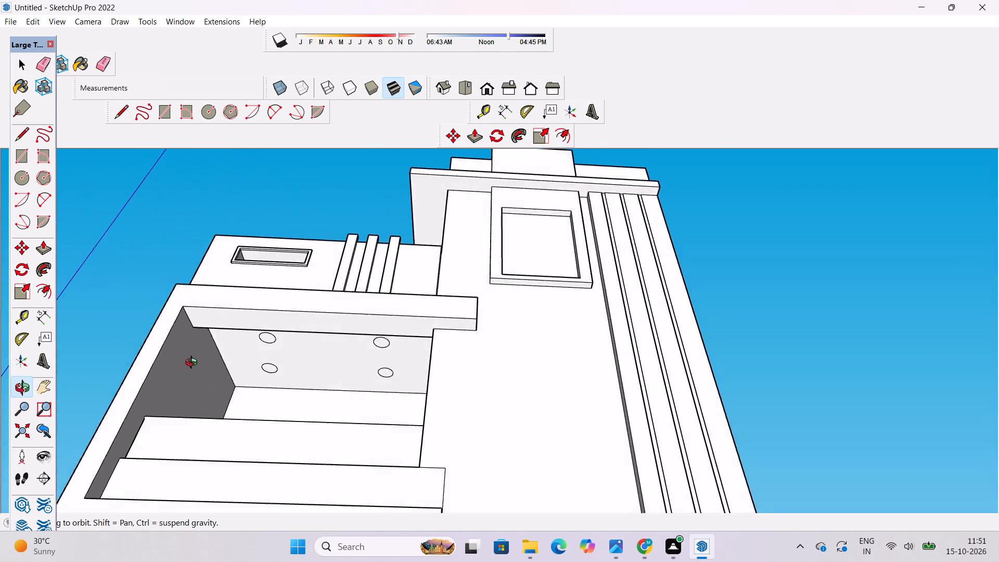
left_click_drag(194, 364, 238, 428)
scroll(249, 280, "down", 6)
left_click_drag(377, 339, 326, 441)
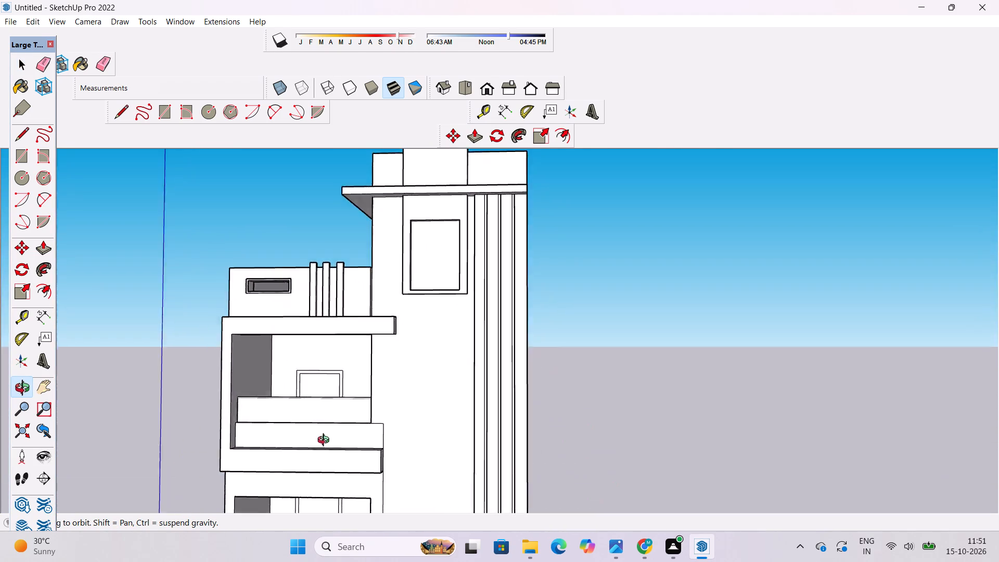
left_click_drag(326, 441, 432, 404)
scroll(203, 300, "down", 4)
left_click_drag(203, 301, 229, 436)
scroll(220, 293, "up", 5)
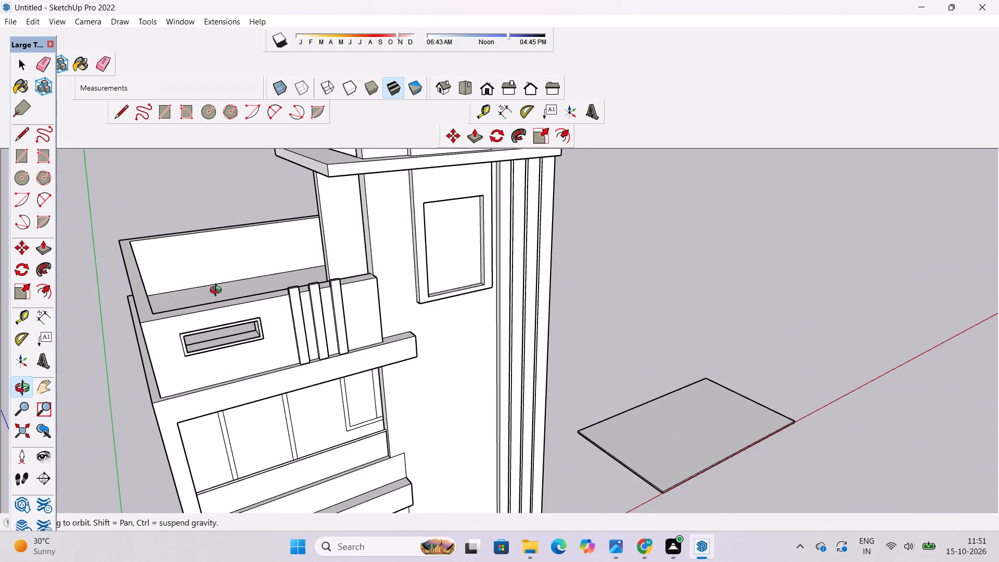
scroll(218, 291, "up", 1)
left_click_drag(206, 299, 272, 303)
left_click_drag(342, 323, 326, 327)
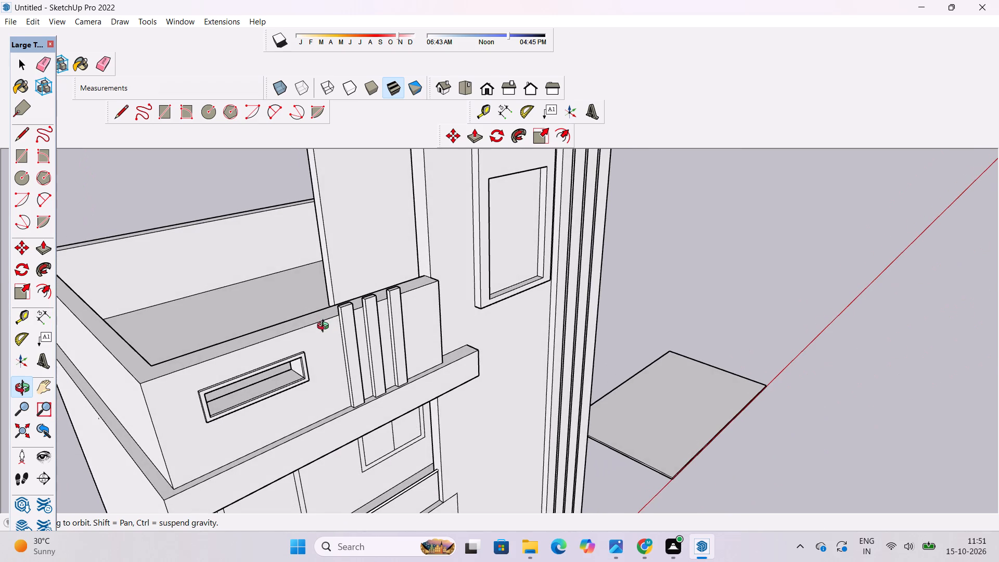
left_click_drag(376, 327, 324, 316)
scroll(321, 311, "down", 8)
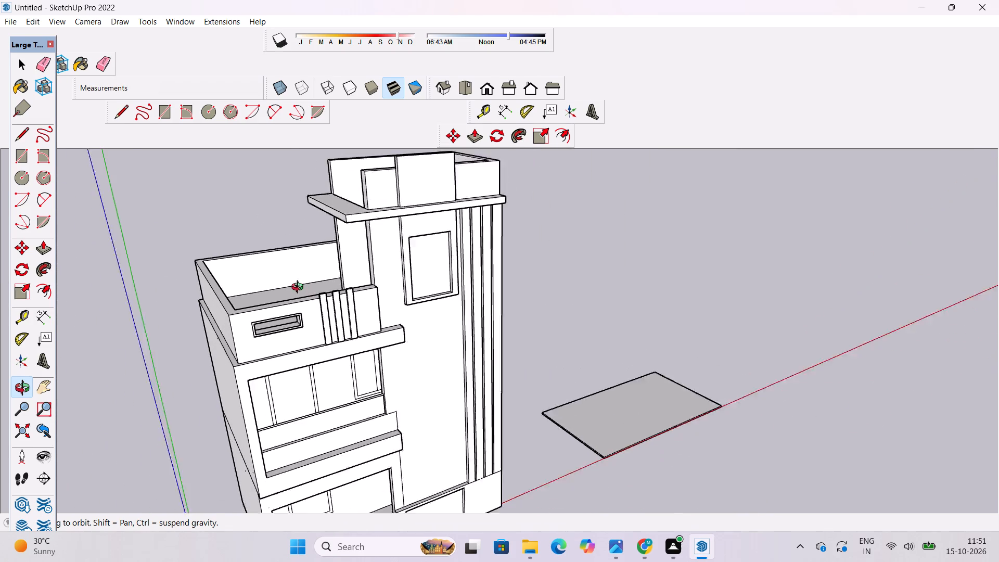
scroll(300, 288, "down", 1)
scroll(314, 365, "up", 6)
scroll(156, 225, "down", 7)
left_click_drag(215, 350, 398, 375)
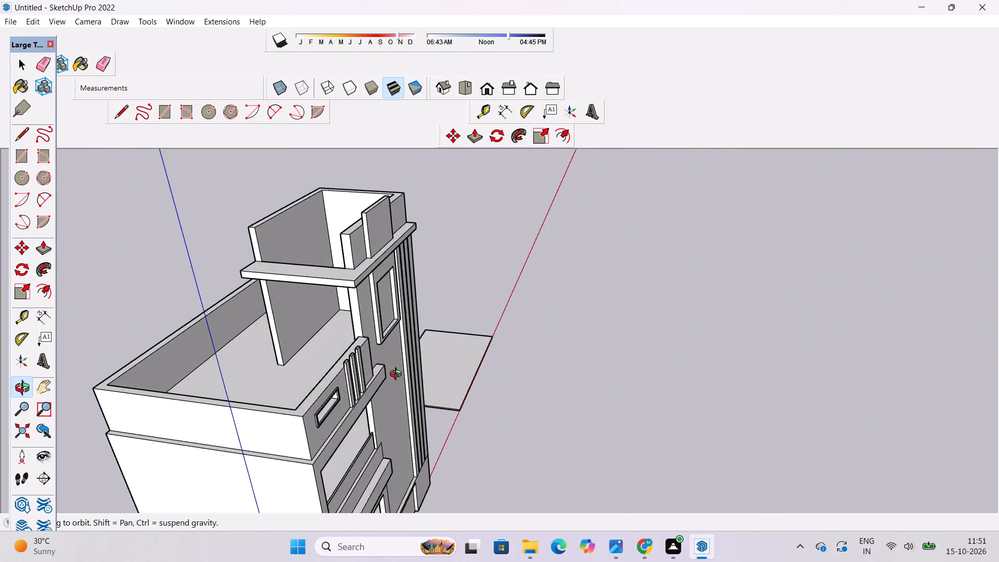
left_click_drag(398, 375, 83, 346)
scroll(253, 292, "down", 6)
scroll(277, 382, "up", 6)
left_click_drag(273, 376, 316, 311)
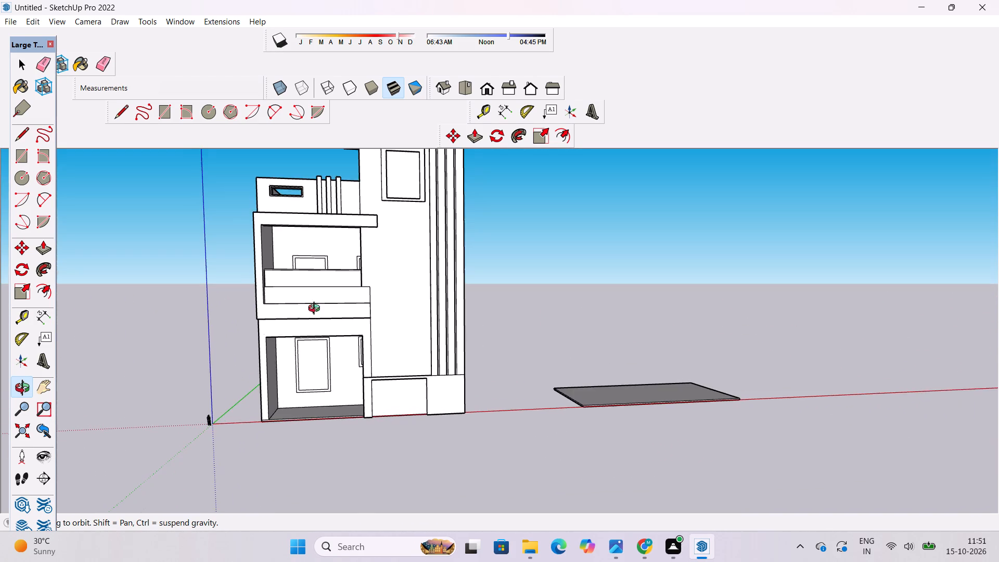
scroll(227, 379, "down", 6)
scroll(278, 223, "up", 4)
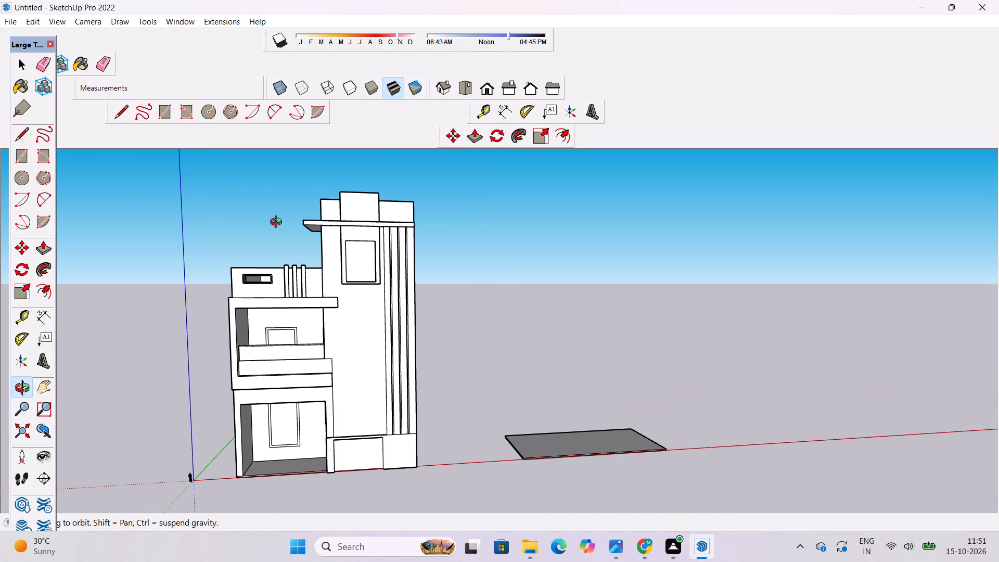
scroll(254, 232, "down", 7)
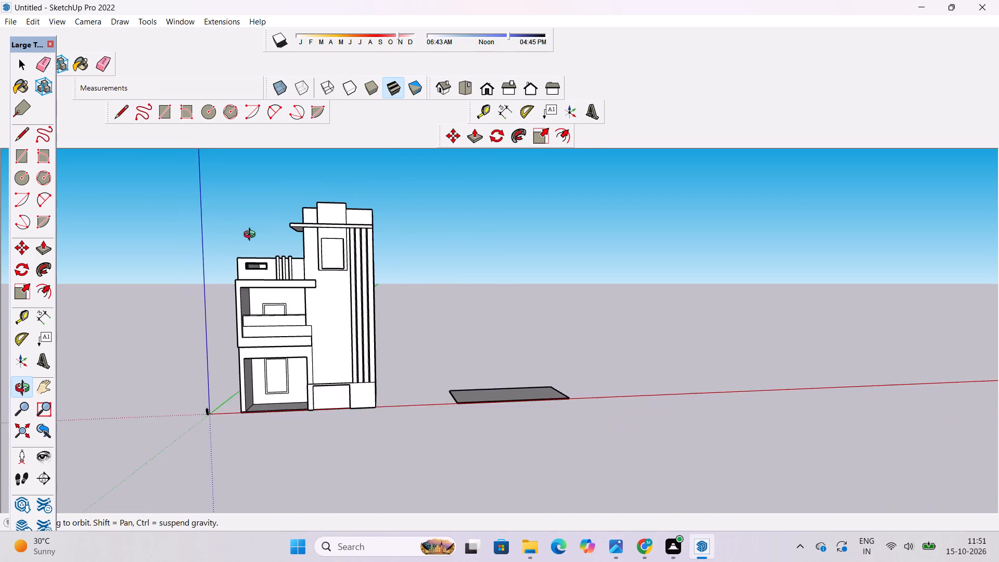
scroll(258, 241, "up", 7)
left_click_drag(255, 257, 290, 306)
scroll(290, 306, "up", 2)
left_click_drag(287, 303, 305, 324, "shift")
left_click_drag(305, 325, 297, 298)
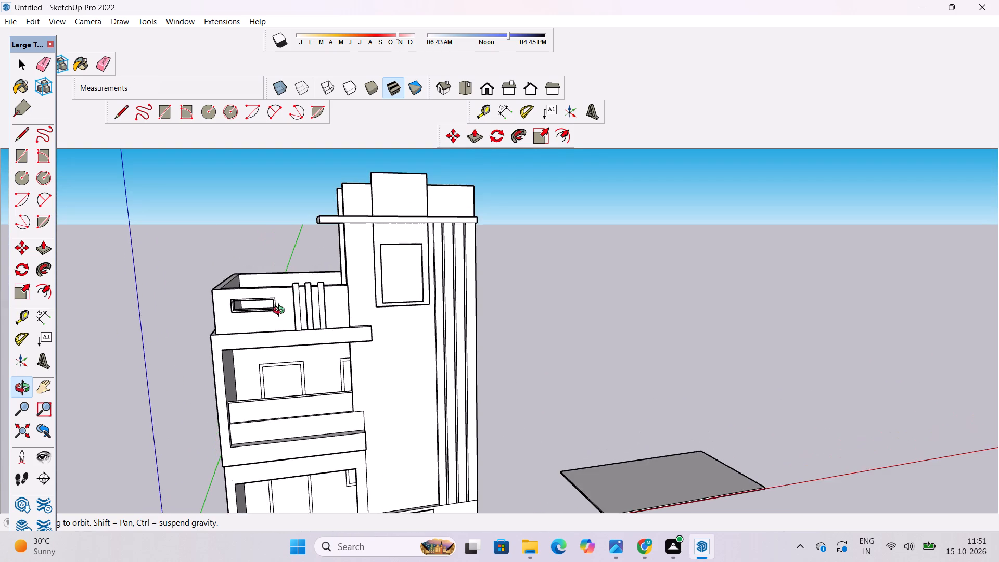
scroll(280, 313, "up", 3)
left_click_drag(280, 313, 280, 276, "shift")
scroll(305, 305, "down", 5, "shift")
left_click_drag(318, 328, 300, 274, "shift")
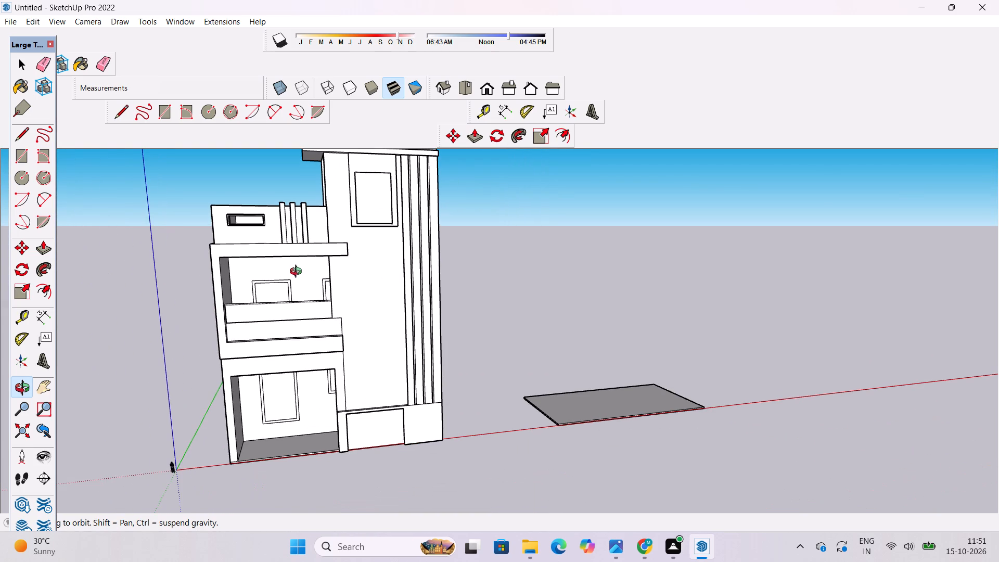
scroll(294, 271, "down", 5)
left_click_drag(310, 349, 295, 280, "shift")
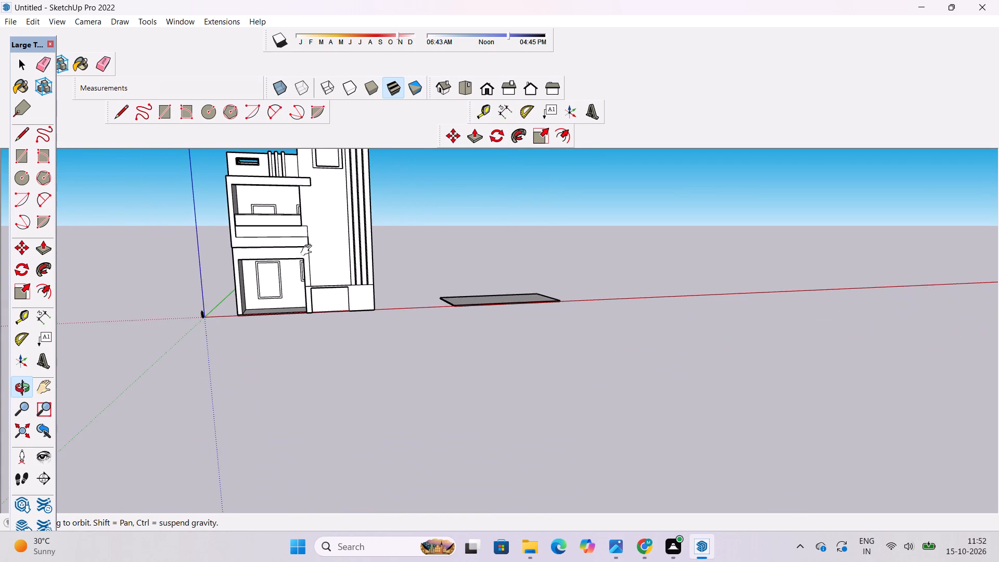
Examine the upper balcony's railing panel and projecting ledge where they meet the tower wall.
left_click_drag(312, 250, 316, 325, "shift")
scroll(326, 257, "up", 10)
left_click_drag(350, 290, 268, 324)
scroll(293, 298, "up", 3)
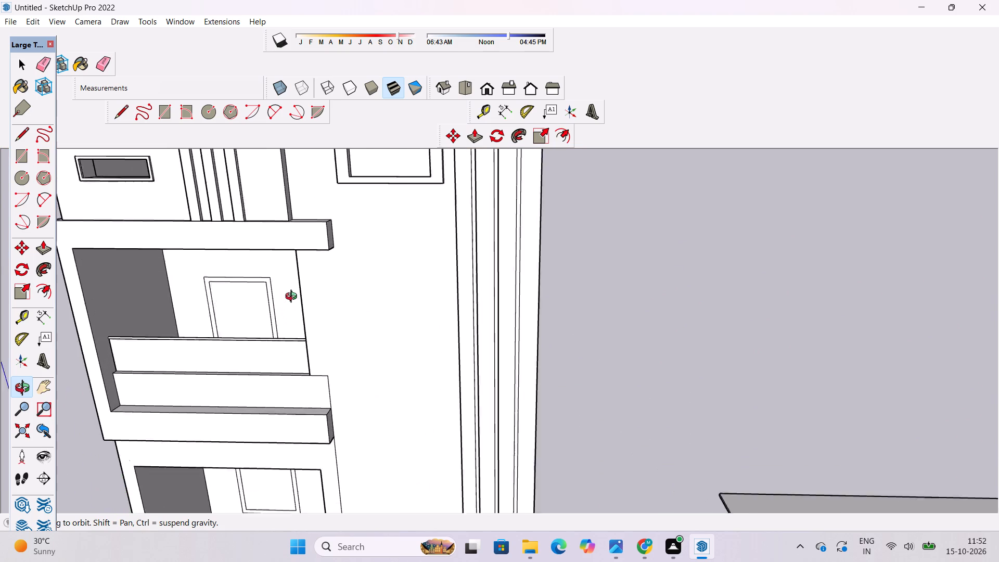
scroll(293, 298, "up", 1)
left_click_drag(293, 298, 300, 313, "shift")
scroll(299, 314, "up", 2, "shift")
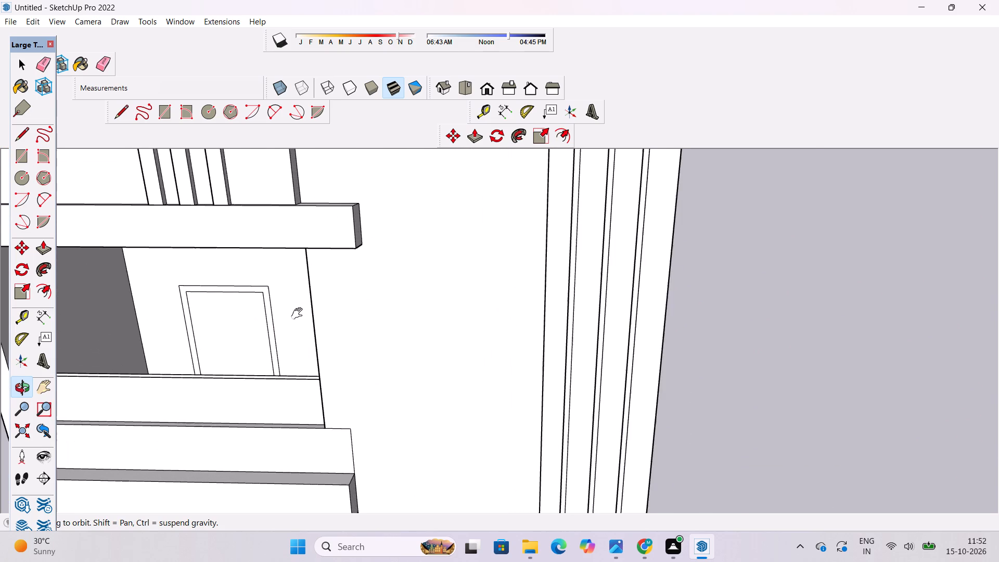
scroll(299, 314, "up", 2, "shift")
scroll(296, 307, "down", 4, "shift")
left_click_drag(334, 343, 340, 328)
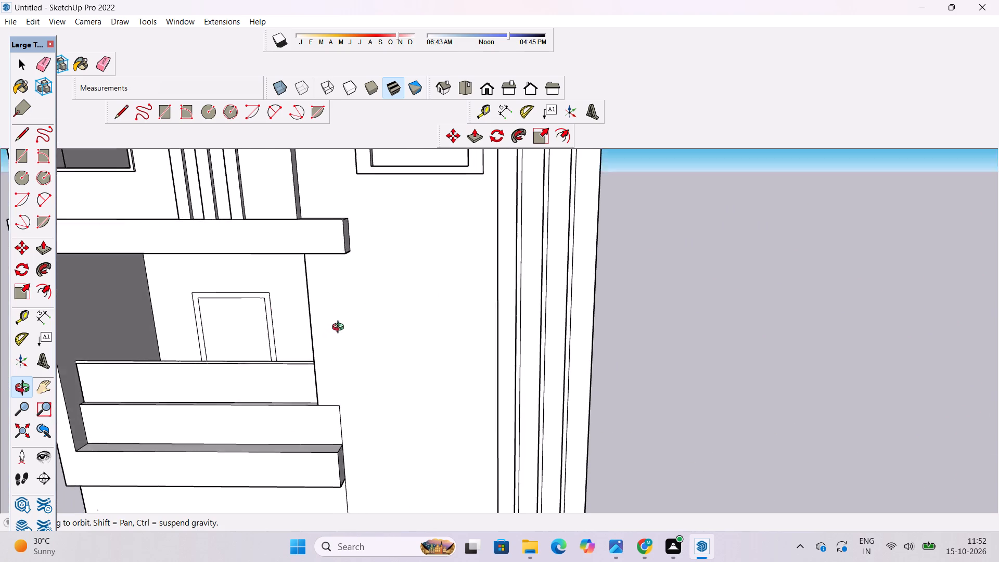
left_click_drag(340, 328, 348, 285)
left_click_drag(352, 314, 327, 272, "shift")
left_click_drag(309, 361, 438, 381)
left_click_drag(416, 385, 415, 342)
left_click_drag(406, 355, 380, 360)
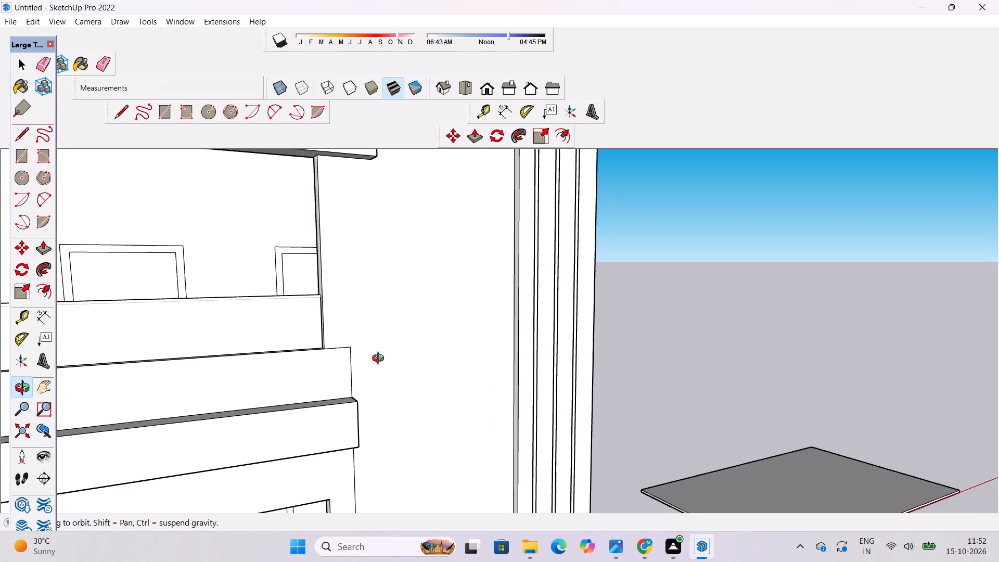
left_click_drag(380, 360, 349, 367)
scroll(310, 363, "up", 2)
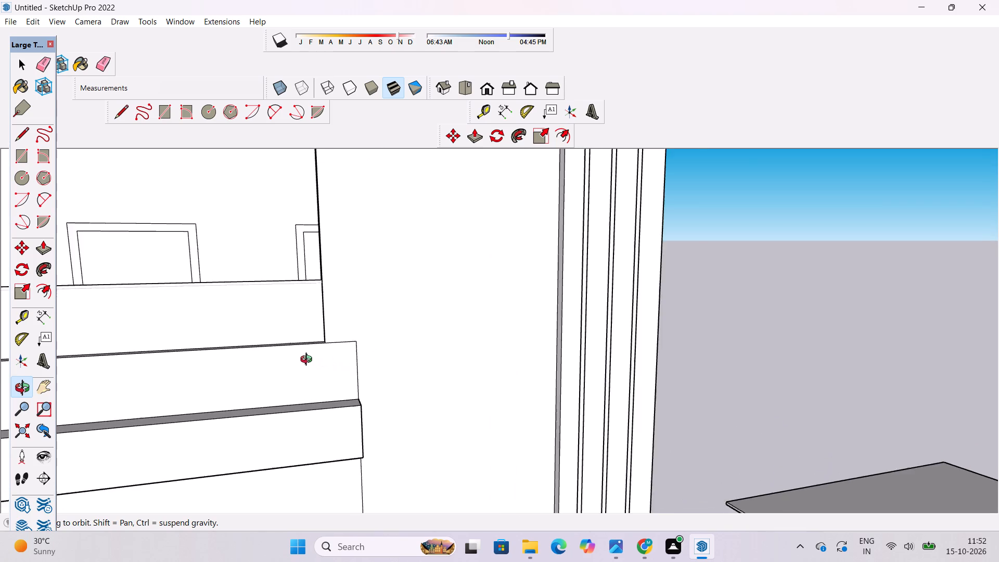
Examine the balcony railing, ledge and blank tower wall beside them from the front and from above.
scroll(309, 361, "up", 2)
left_click_drag(306, 359, 311, 384, "shift")
scroll(309, 375, "up", 1)
scroll(331, 333, "down", 5)
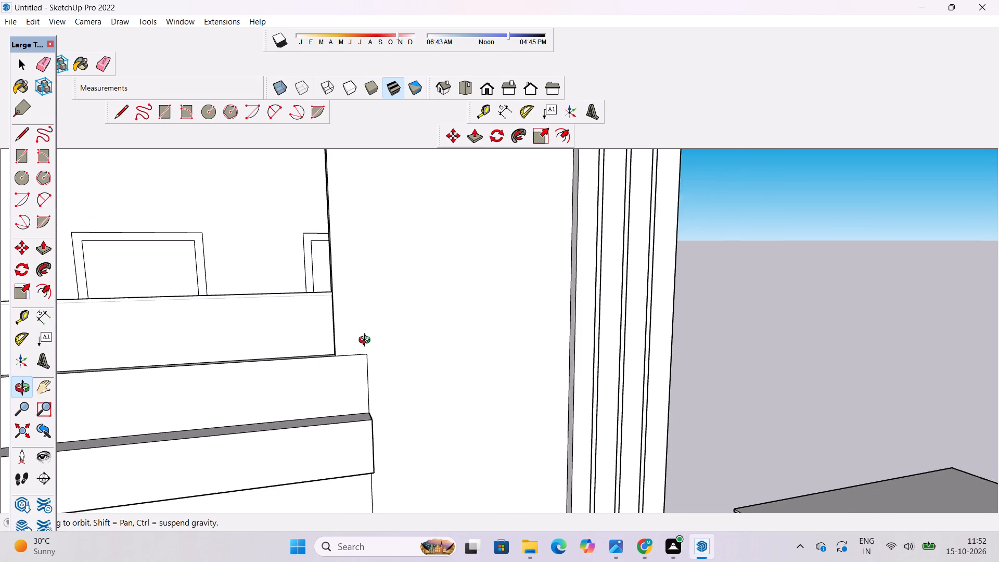
left_click_drag(402, 341, 338, 339)
scroll(335, 337, "down", 5)
left_click_drag(335, 337, 300, 359, "shift")
scroll(301, 364, "up", 4, "shift")
left_click_drag(303, 371, 308, 277, "shift")
left_click_drag(313, 288, 325, 313)
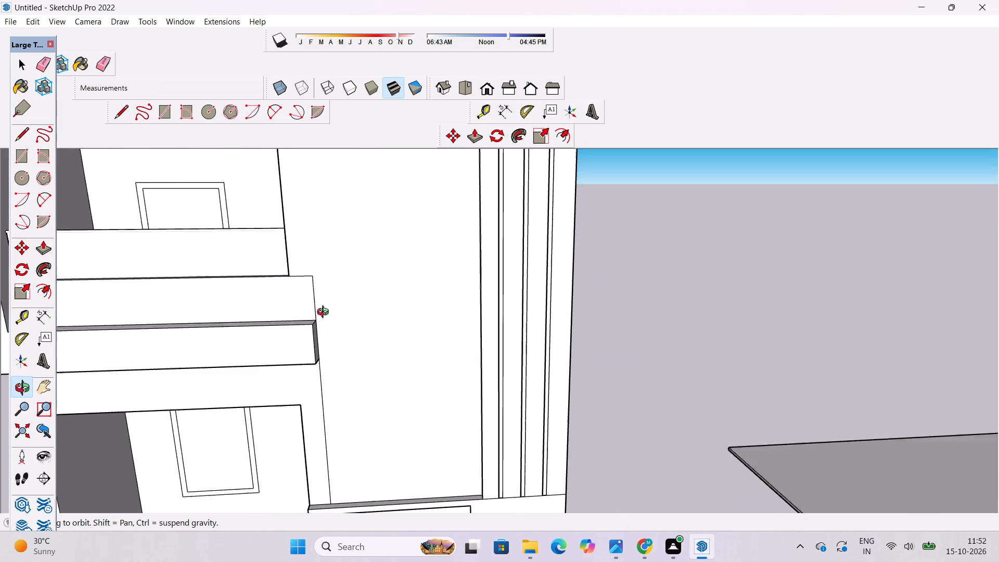
left_click_drag(325, 313, 350, 366)
left_click_drag(343, 336, 356, 366, "shift")
left_click_drag(355, 364, 356, 354)
Place a horizontal guide on the tower wall 10' above the bottom edge of its recessed face.
key("t")
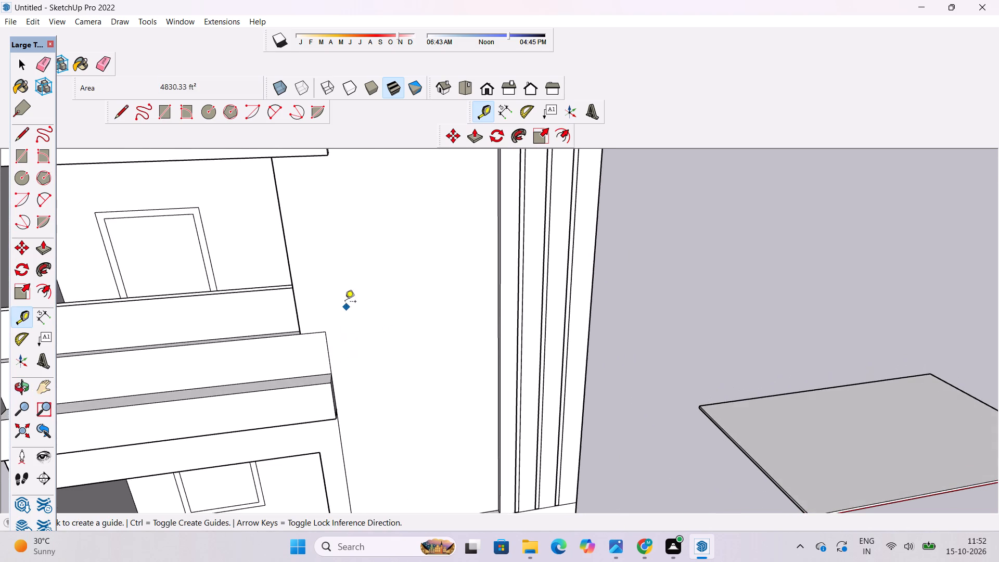
scroll(345, 302, "down", 4)
scroll(378, 410, "up", 3)
scroll(387, 437, "down", 5)
scroll(399, 459, "up", 9)
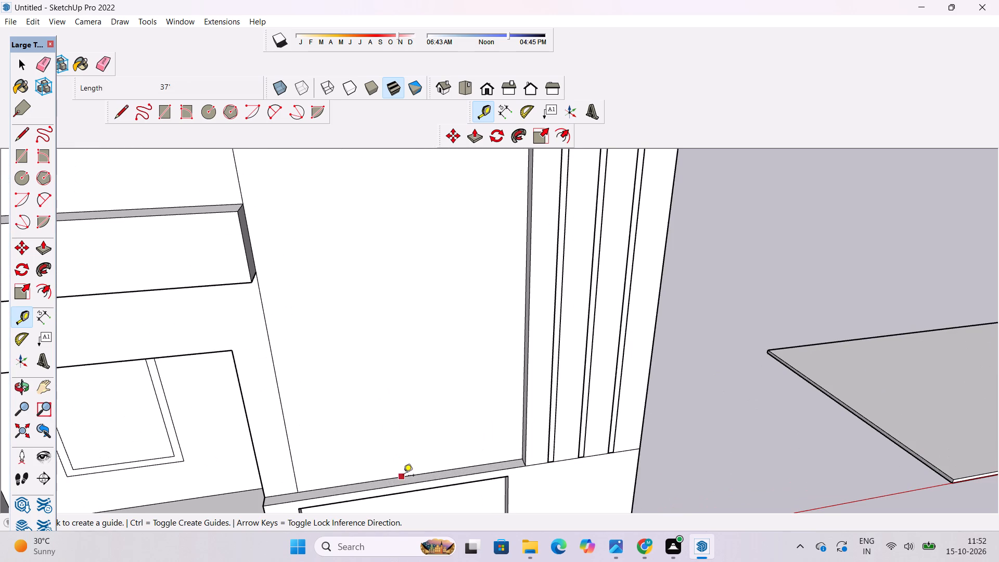
left_click(415, 474)
scroll(415, 474, "down", 8)
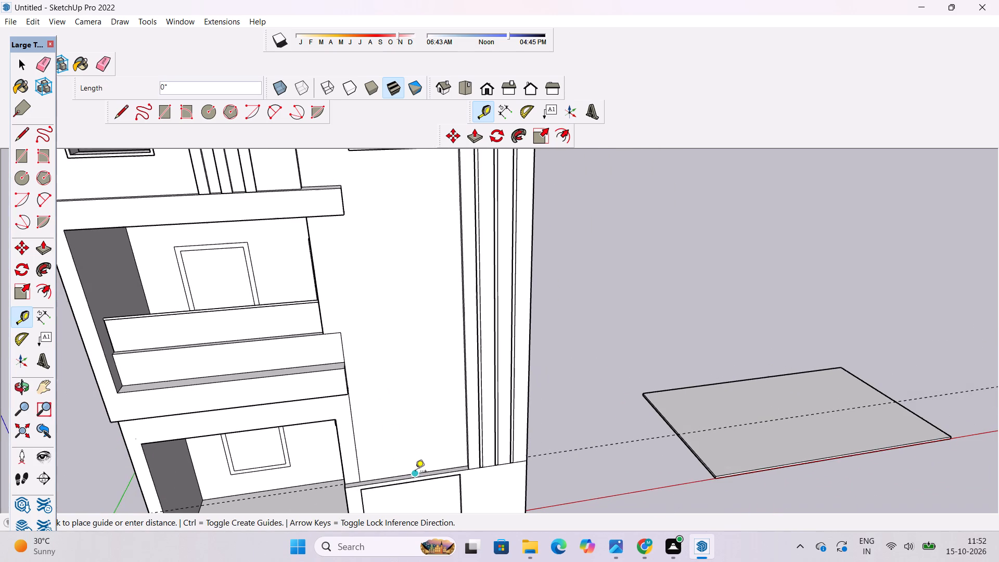
key("space")
type("t")
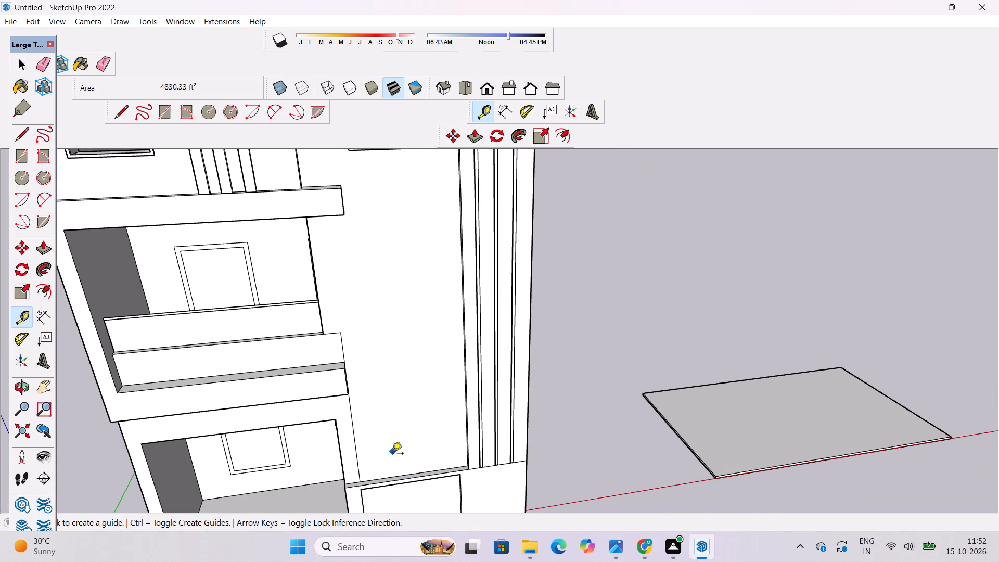
scroll(392, 464, "up", 4)
left_click(424, 480)
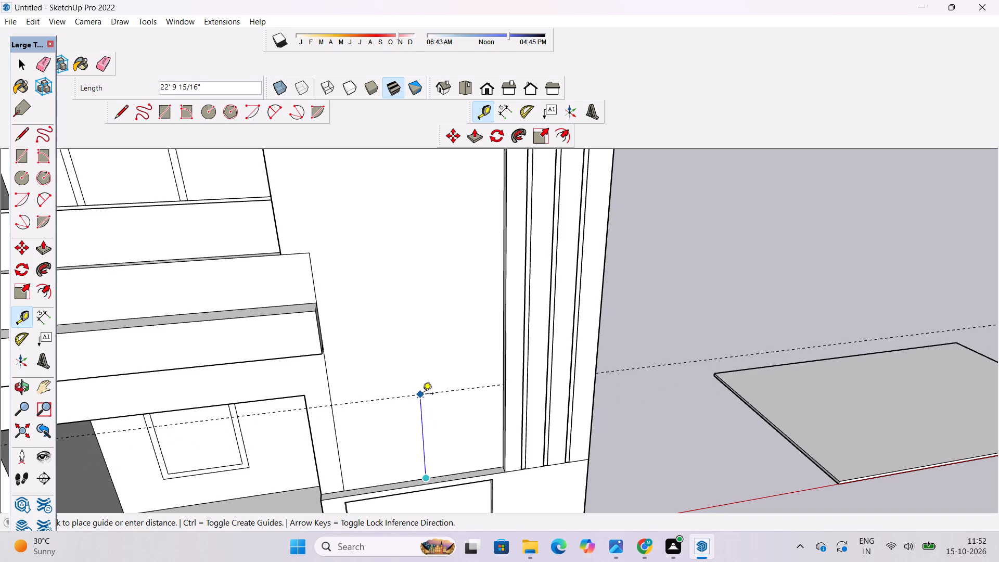
type("10'")
key("Return")
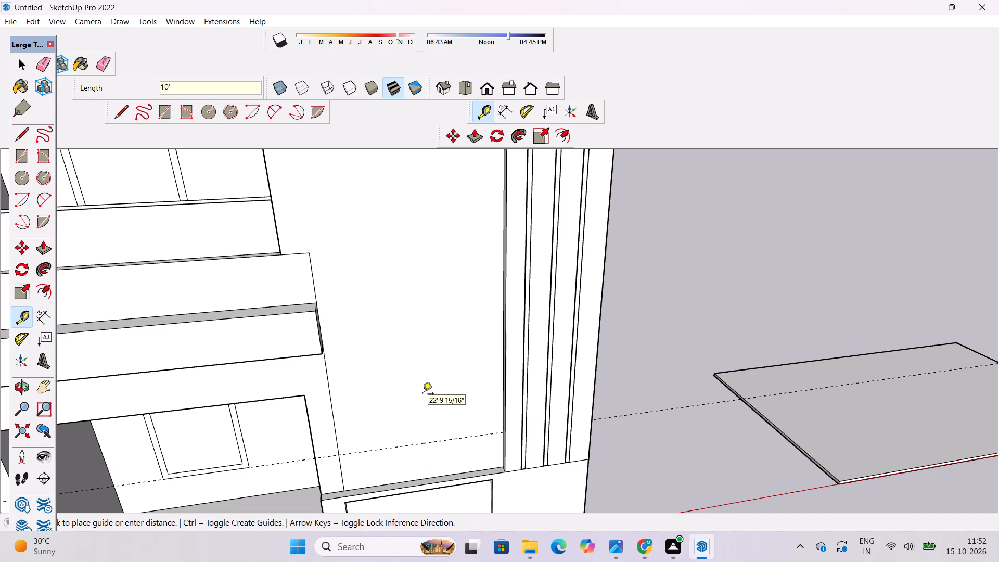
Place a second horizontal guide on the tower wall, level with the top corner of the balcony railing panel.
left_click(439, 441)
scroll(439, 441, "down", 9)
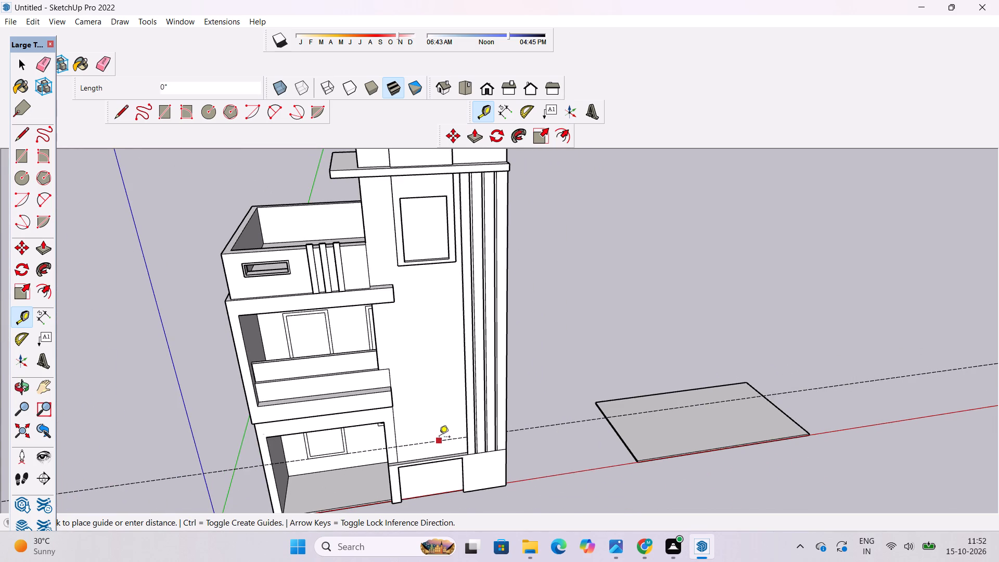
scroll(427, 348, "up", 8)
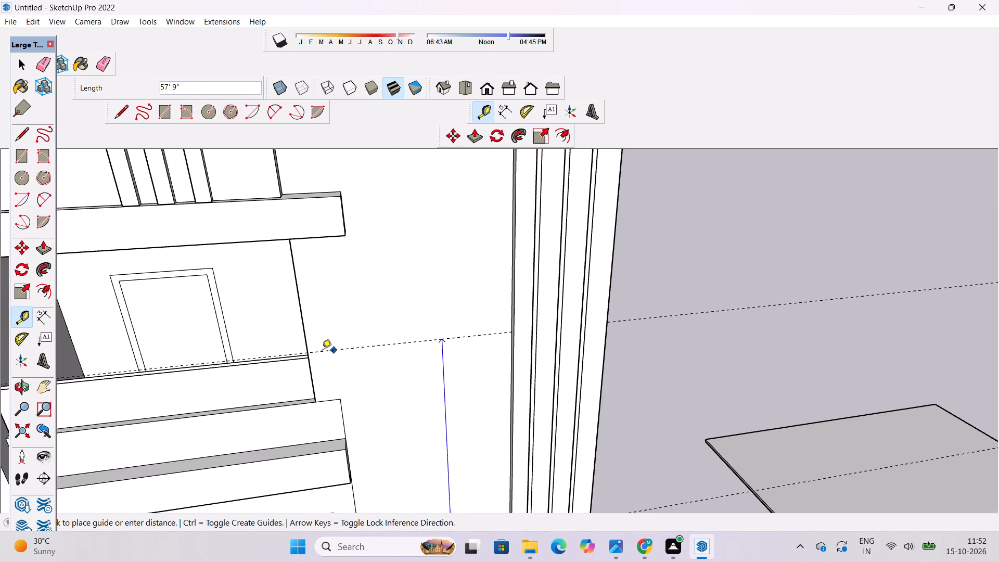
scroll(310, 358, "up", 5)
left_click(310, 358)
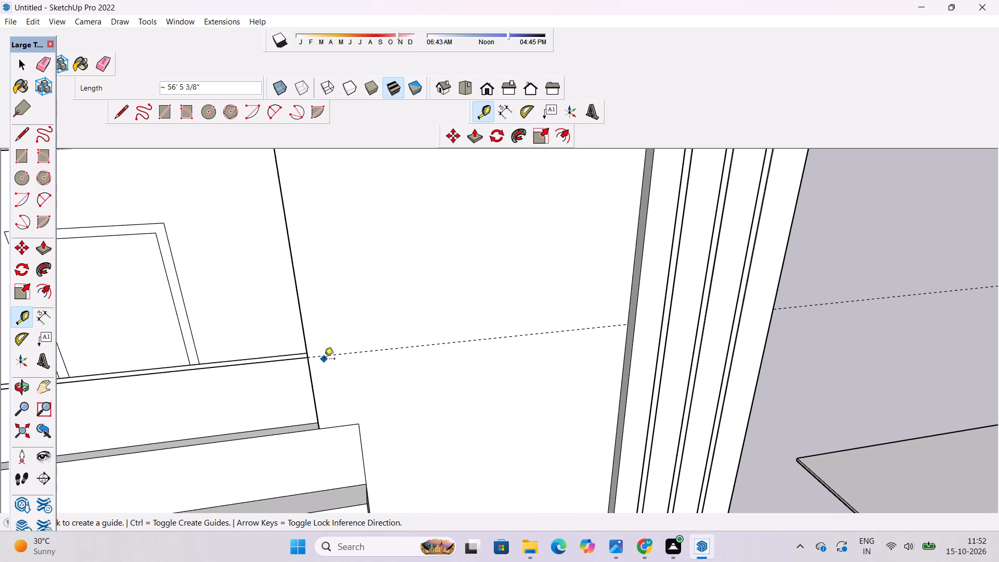
Examine the two horizontal guides against the balcony, tower wall and whole house front.
key("o")
left_click_drag(340, 367, 421, 331)
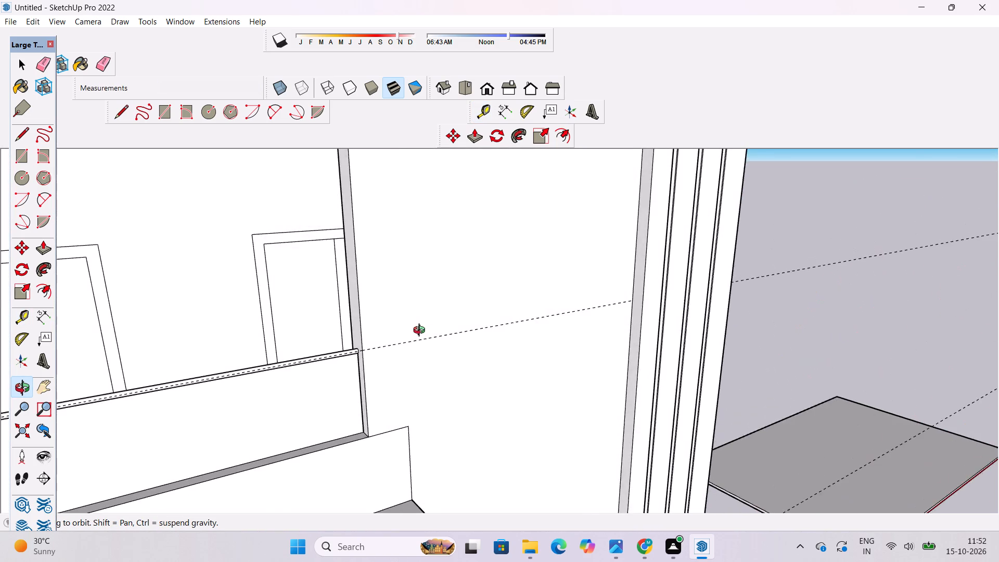
scroll(444, 341, "down", 10)
left_click_drag(458, 407, 397, 357)
left_click_drag(422, 400, 415, 355, "shift")
left_click_drag(436, 371, 413, 371)
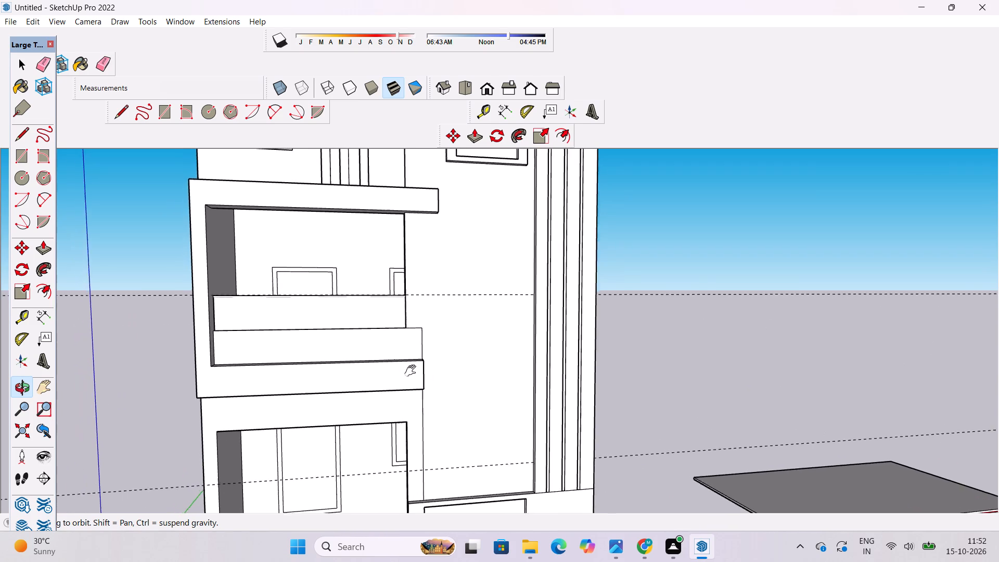
left_click_drag(413, 371, 369, 386)
scroll(368, 384, "down", 5)
left_click_drag(369, 383, 367, 401, "shift")
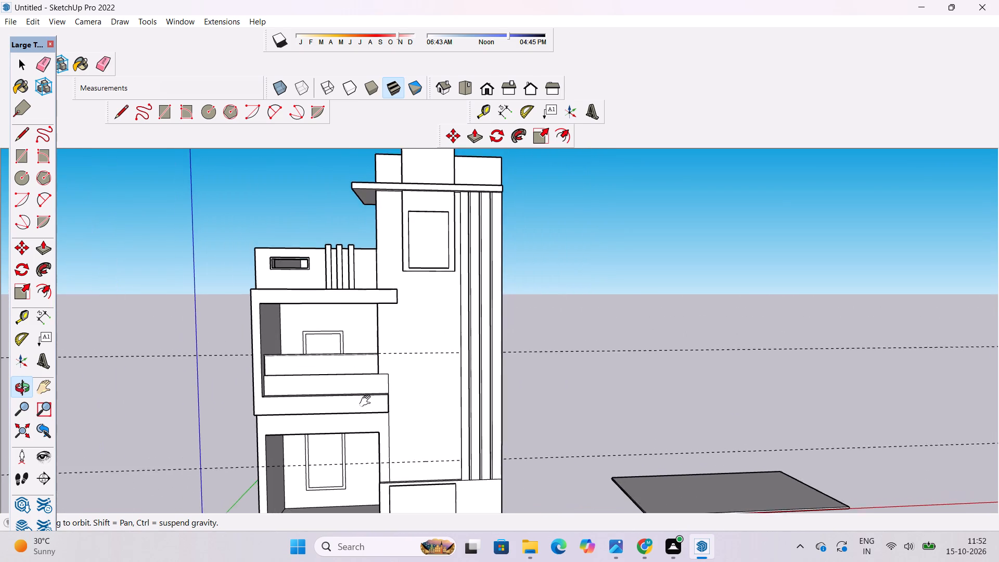
left_click_drag(367, 401, 359, 433, "shift")
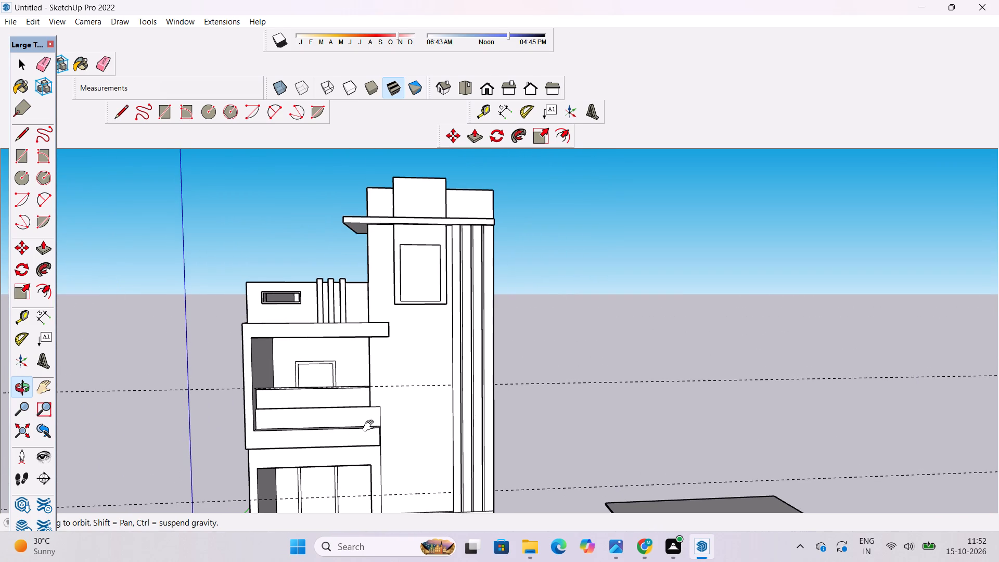
left_click_drag(370, 426, 371, 347, "shift")
left_click_drag(372, 347, 378, 418)
scroll(396, 324, "up", 2, "shift")
left_click_drag(400, 334, 404, 411, "shift")
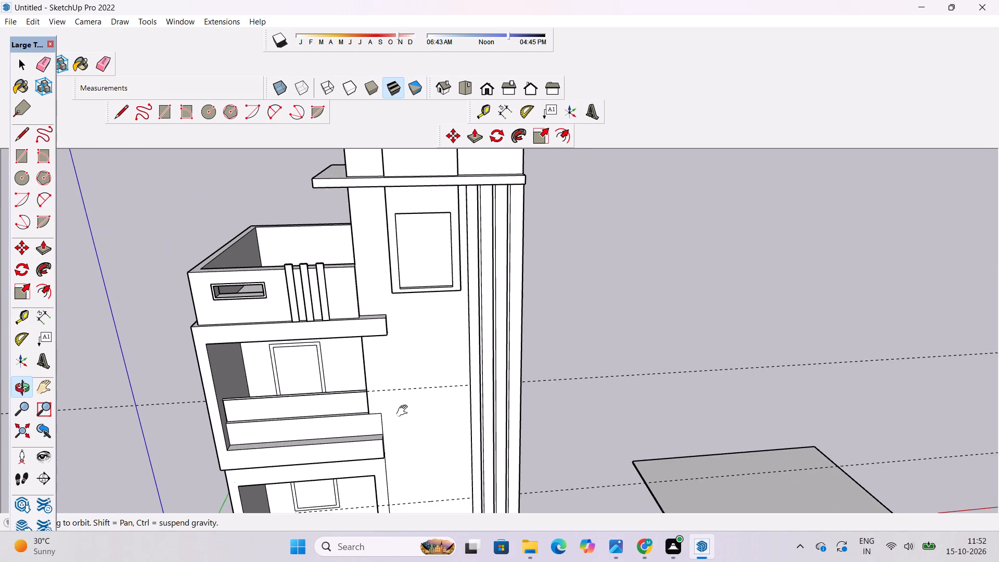
left_click_drag(404, 411, 404, 411, "shift")
left_click_drag(402, 403, 407, 390, "shift")
left_click_drag(406, 391, 406, 346)
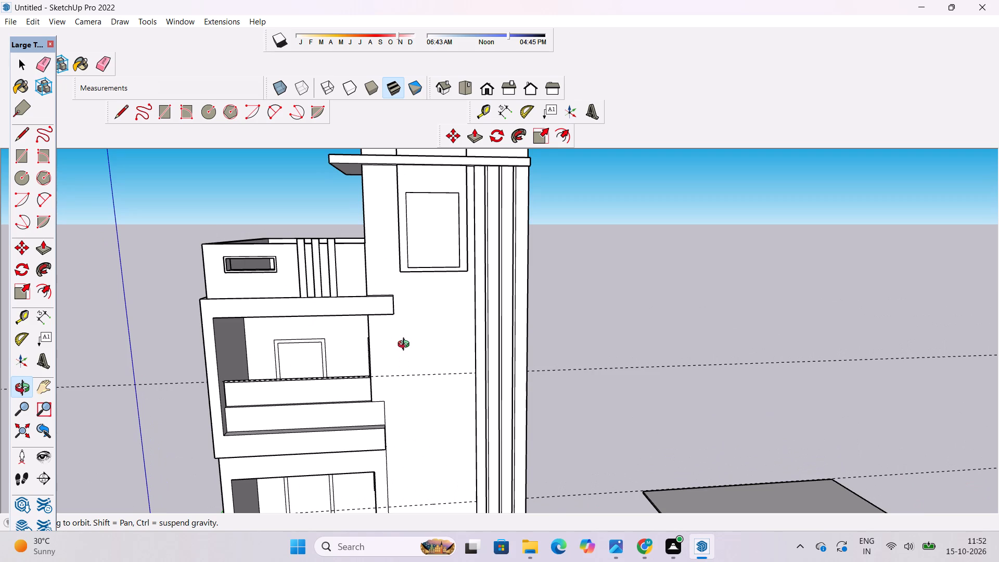
scroll(409, 341, "up", 2)
left_click_drag(414, 368, 414, 334, "shift")
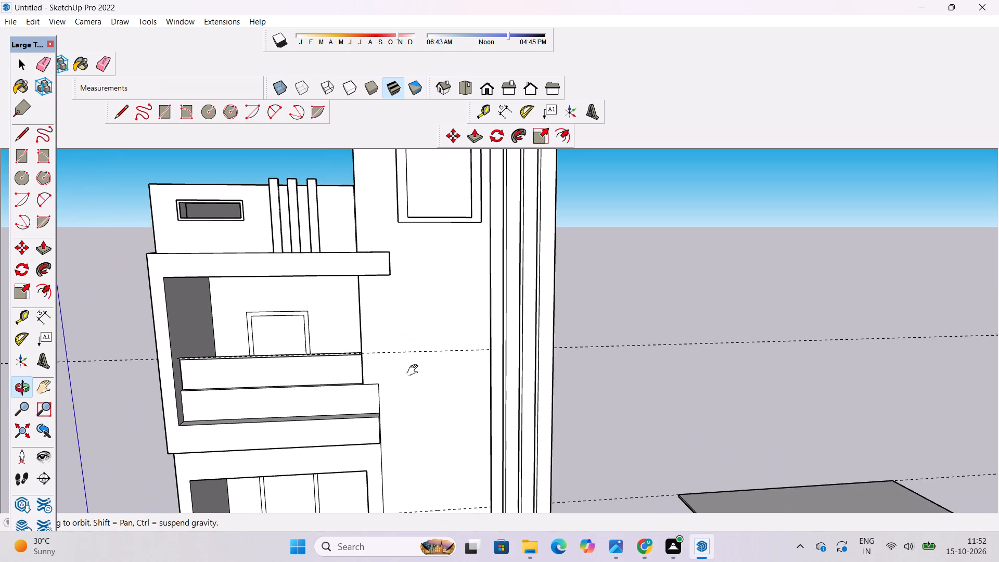
scroll(415, 371, "up", 3, "shift")
left_click_drag(415, 362, 416, 279, "shift")
scroll(416, 276, "down", 4, "shift")
left_click_drag(411, 289, 410, 309, "shift")
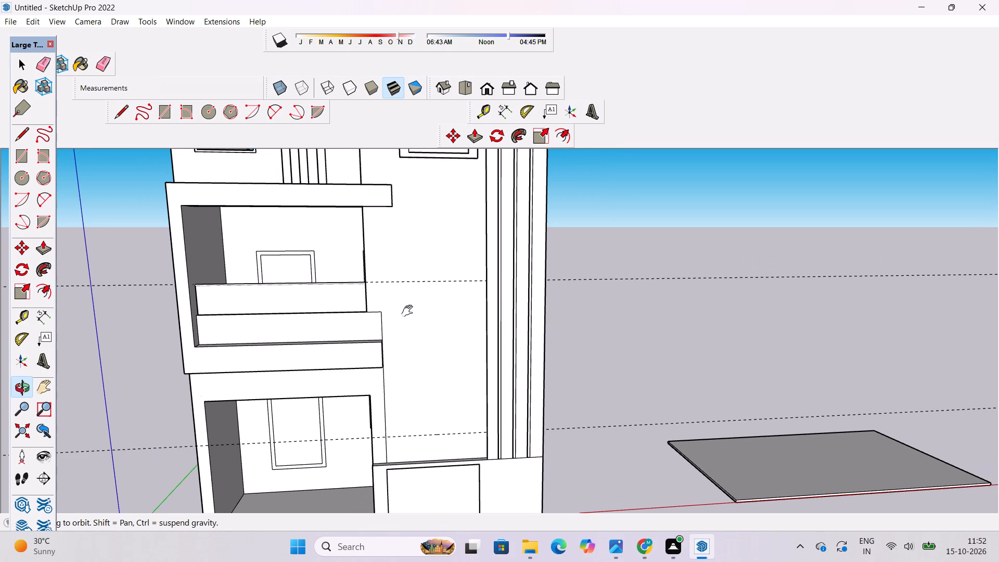
left_click_drag(407, 308, 396, 307, "shift")
Place a horizontal guide across the tower wall, level with the top corner of the balcony parapet below the railing panel.
key("t")
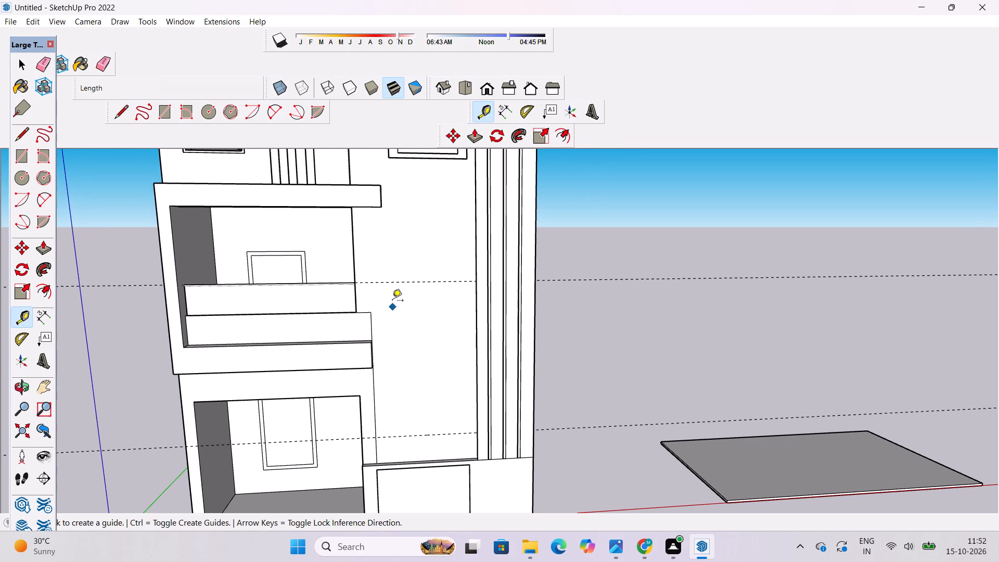
left_click(435, 284)
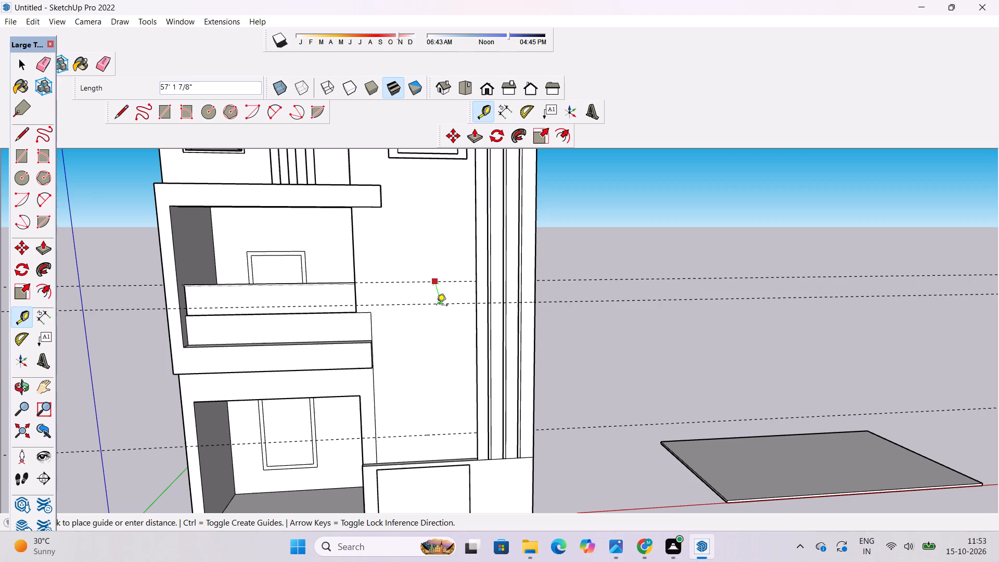
scroll(431, 327, "up", 9)
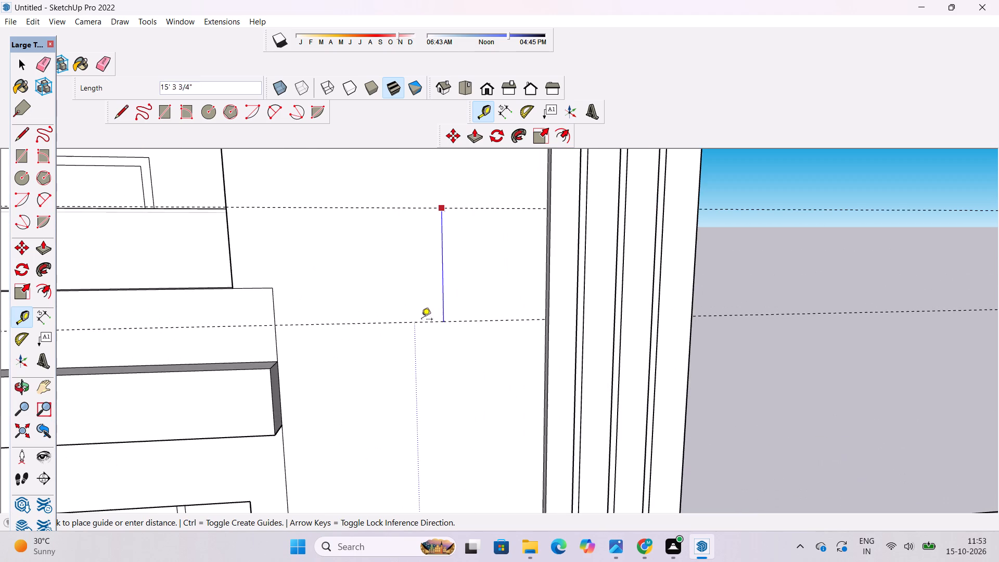
left_click(274, 286)
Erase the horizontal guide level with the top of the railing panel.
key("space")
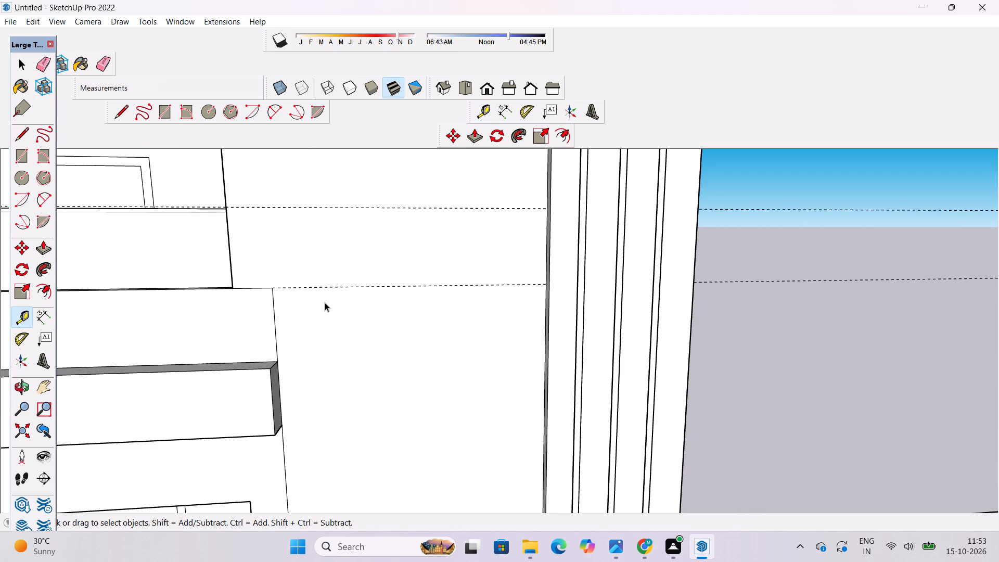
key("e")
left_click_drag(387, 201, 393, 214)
Place a vertical guide on the tower wall 6' in from the vertical edge beside the balcony, towards the fins.
key("o")
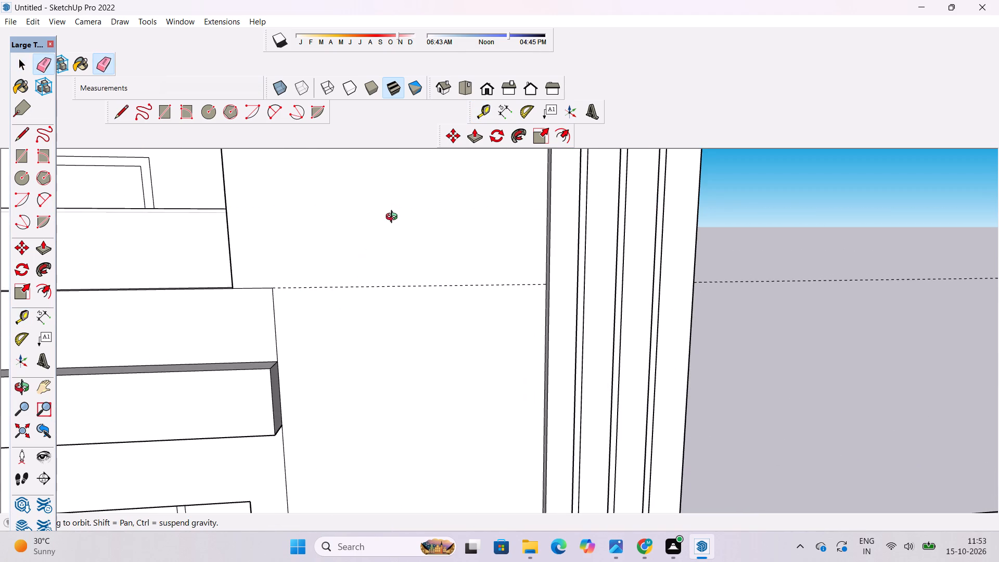
scroll(394, 218, "down", 9)
left_click_drag(390, 283, 394, 266, "shift")
scroll(394, 266, "down", 4)
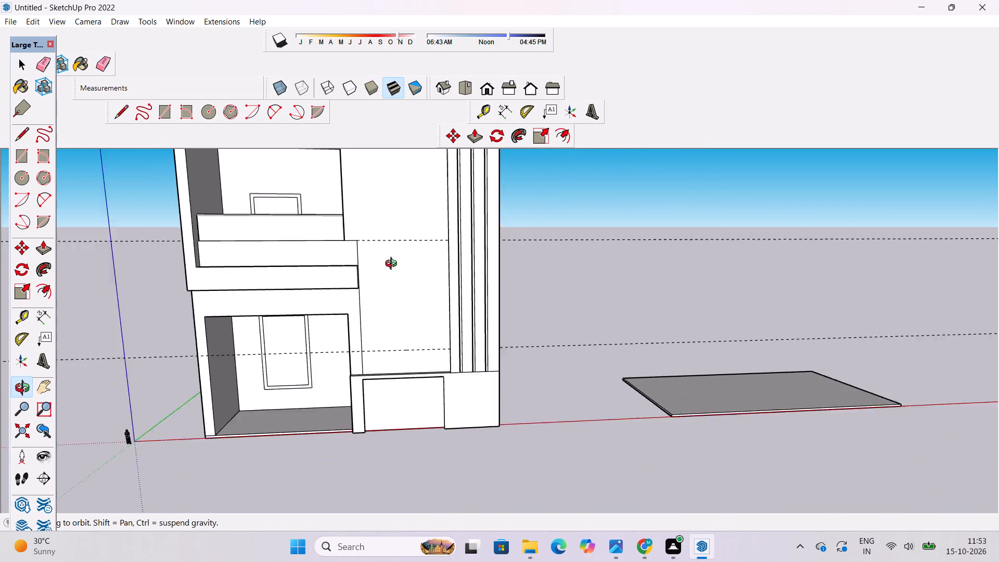
scroll(393, 265, "down", 2)
scroll(354, 298, "up", 8)
left_click_drag(401, 301, 386, 306, "shift")
left_click_drag(384, 306, 389, 306)
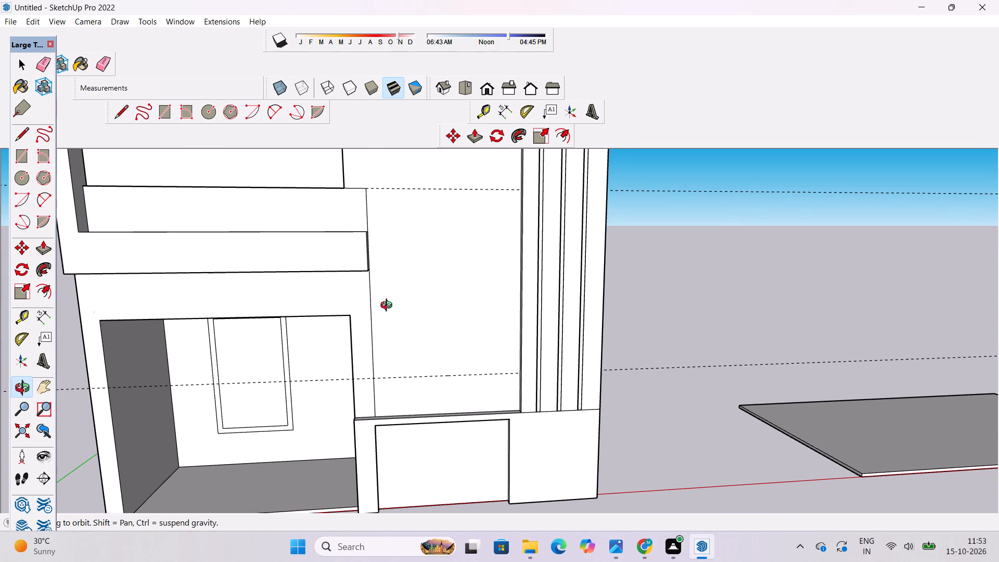
key("t")
left_click(372, 313)
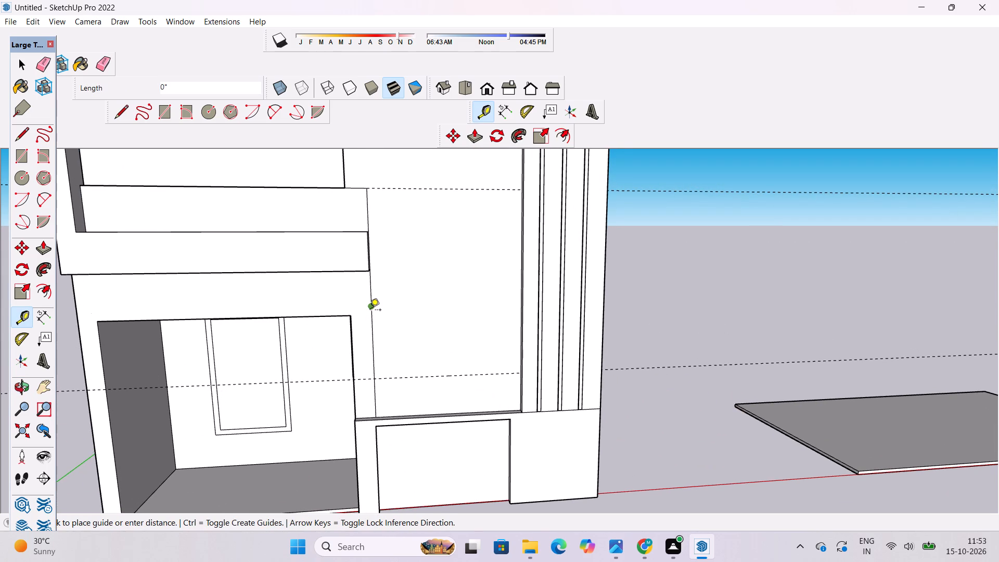
scroll(370, 311, "down", 3)
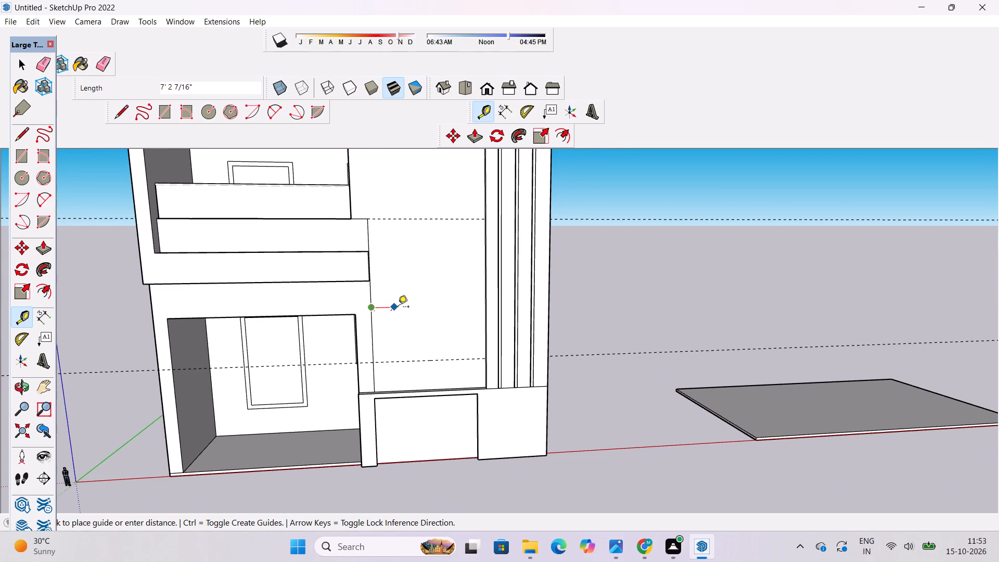
key("space")
type("t")
left_click(370, 341)
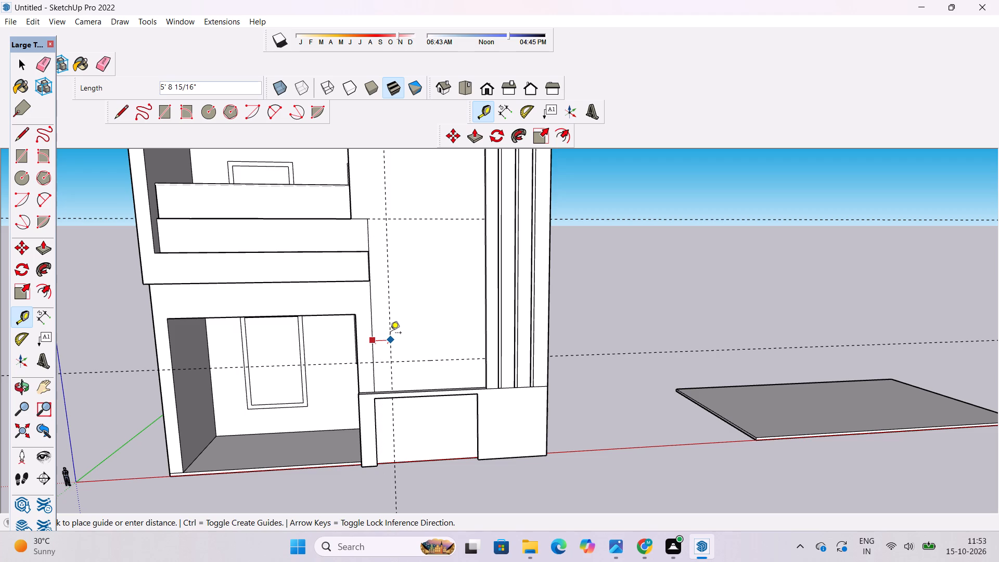
scroll(390, 334, "down", 3)
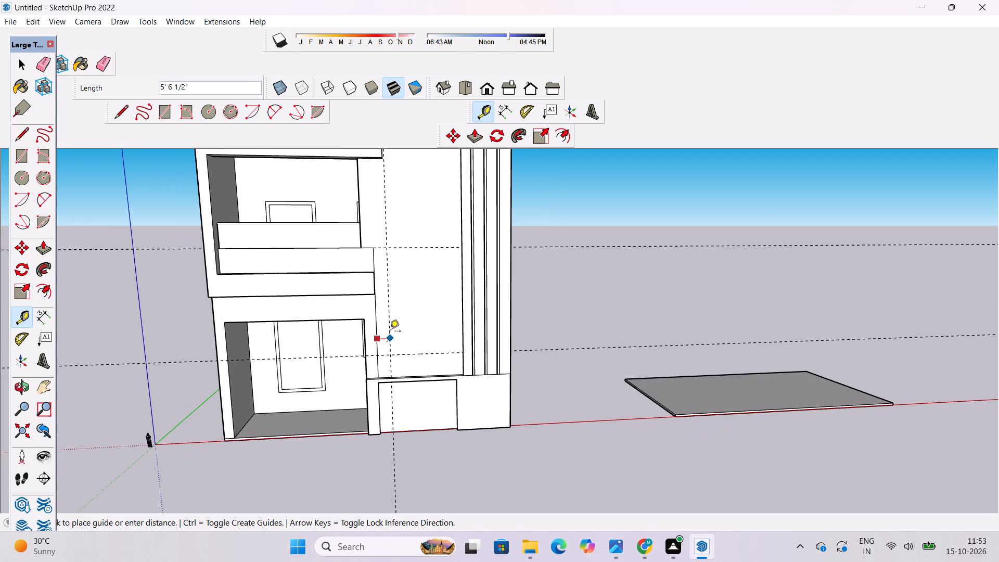
type("6'")
key("Return")
Place a vertical guide on the tower wall 4' in from the edge next to the tall vertical fins.
scroll(417, 293, "up", 6)
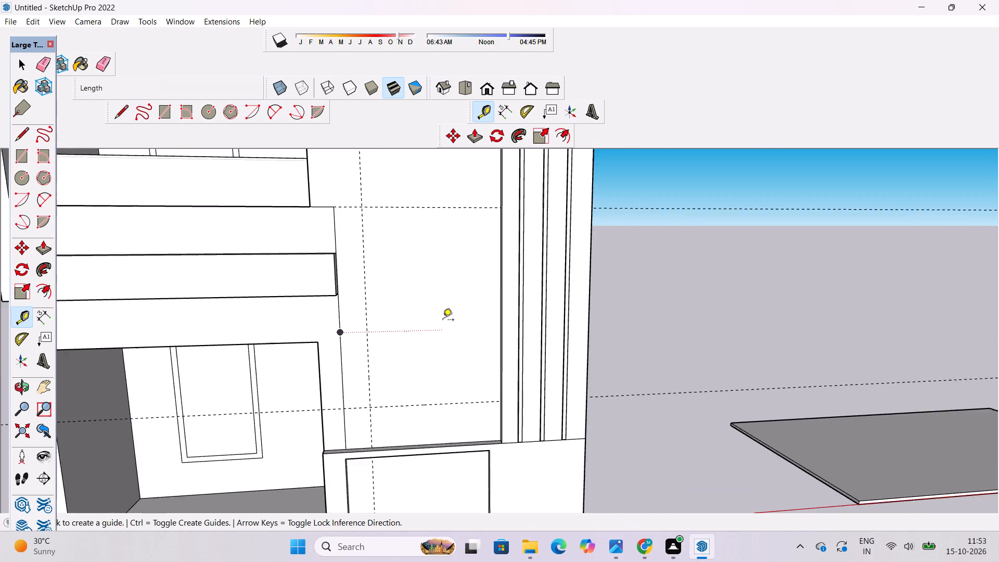
scroll(443, 321, "up", 14)
left_click(579, 269)
scroll(534, 337, "down", 3)
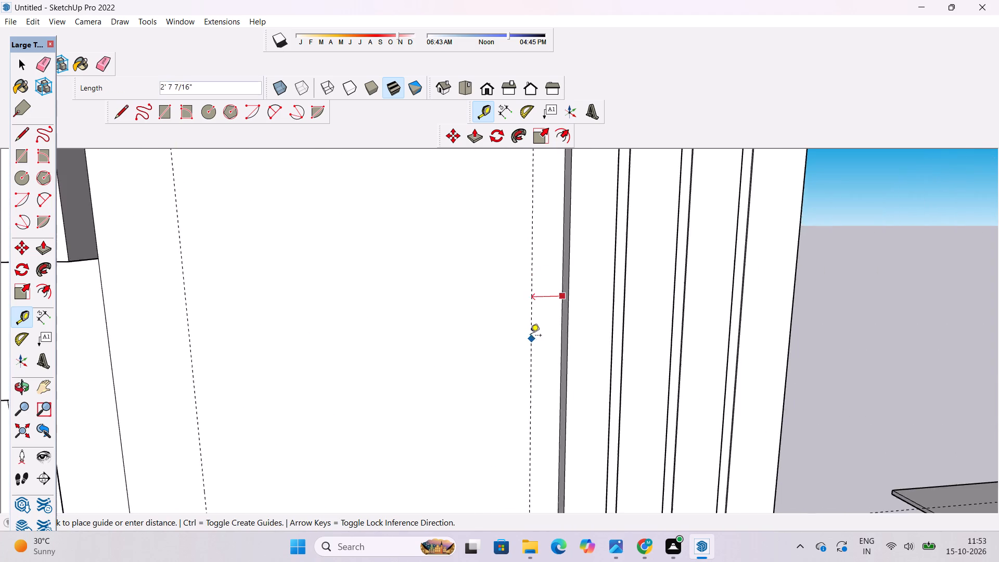
scroll(530, 336, "down", 9)
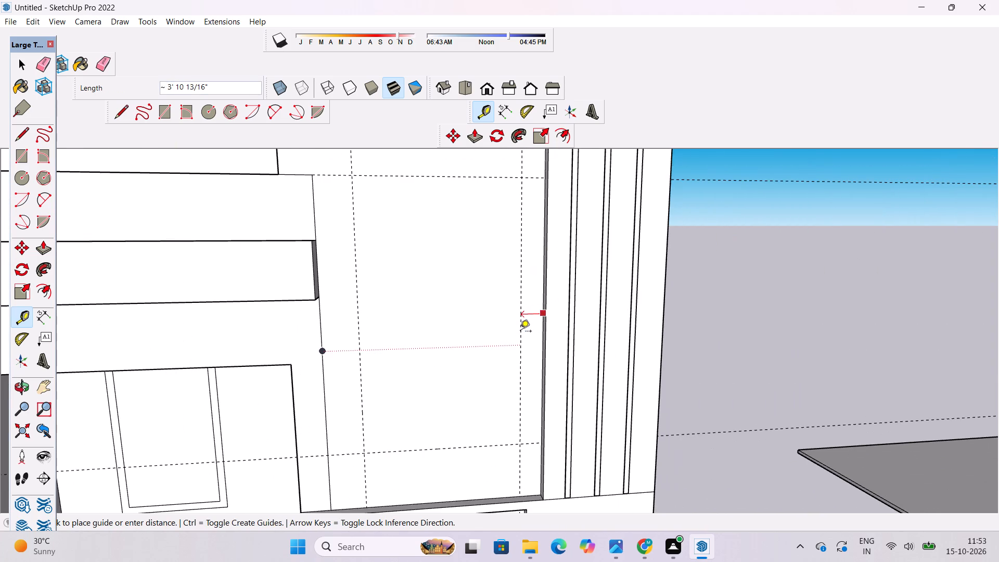
type("4'")
key("Return")
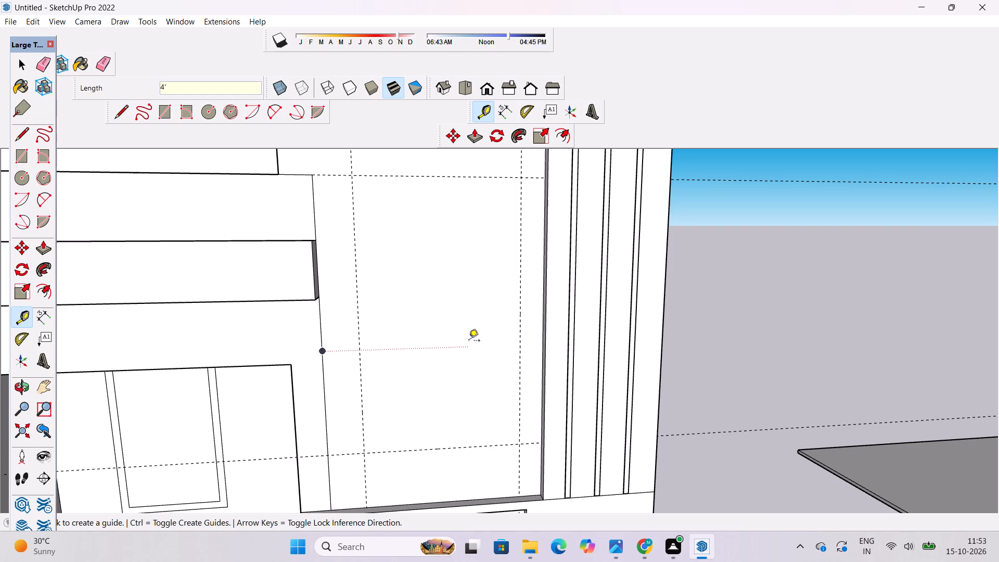
scroll(424, 345, "down", 6)
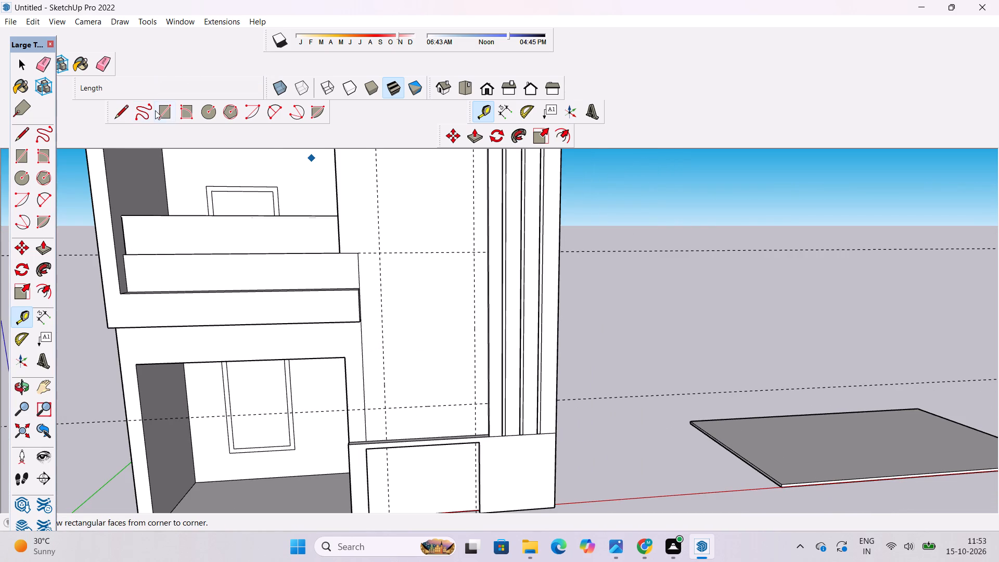
Draw a rectangle about 27' wide by 51' high on the tower wall, between the vertical guides and down from the upper horizontal guide.
left_click(155, 110)
scroll(470, 282, "up", 8)
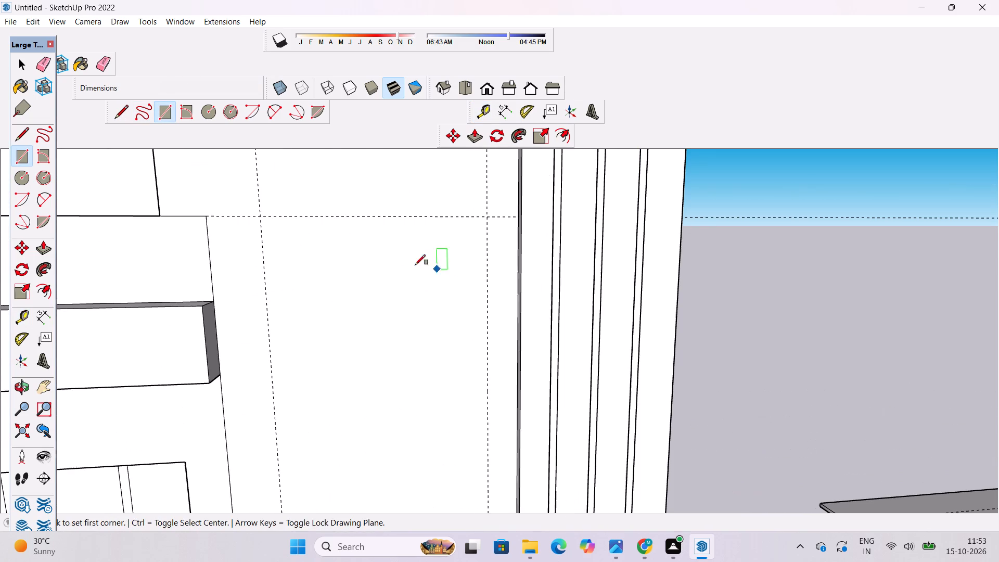
left_click(259, 218)
scroll(259, 218, "down", 10)
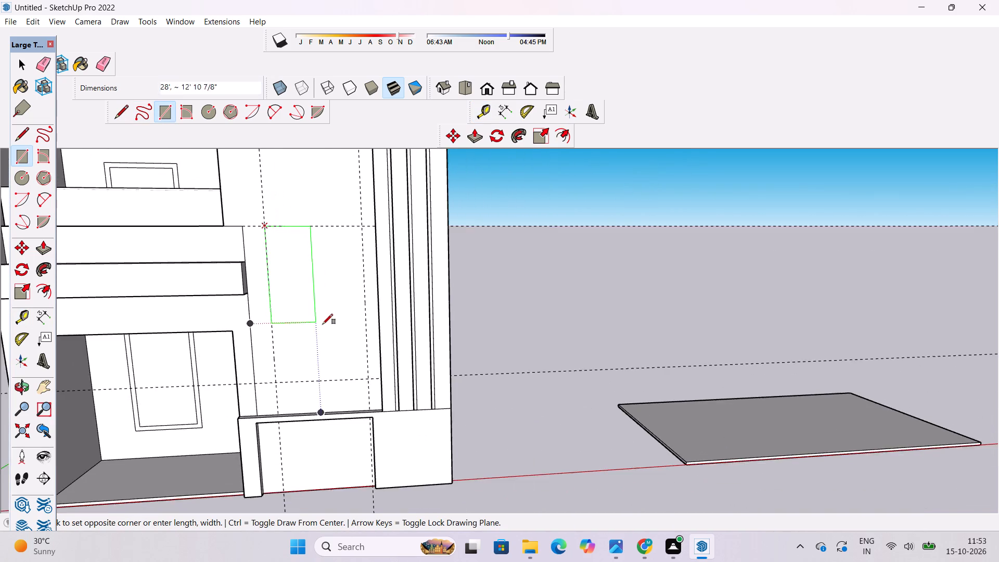
scroll(325, 327, "up", 4)
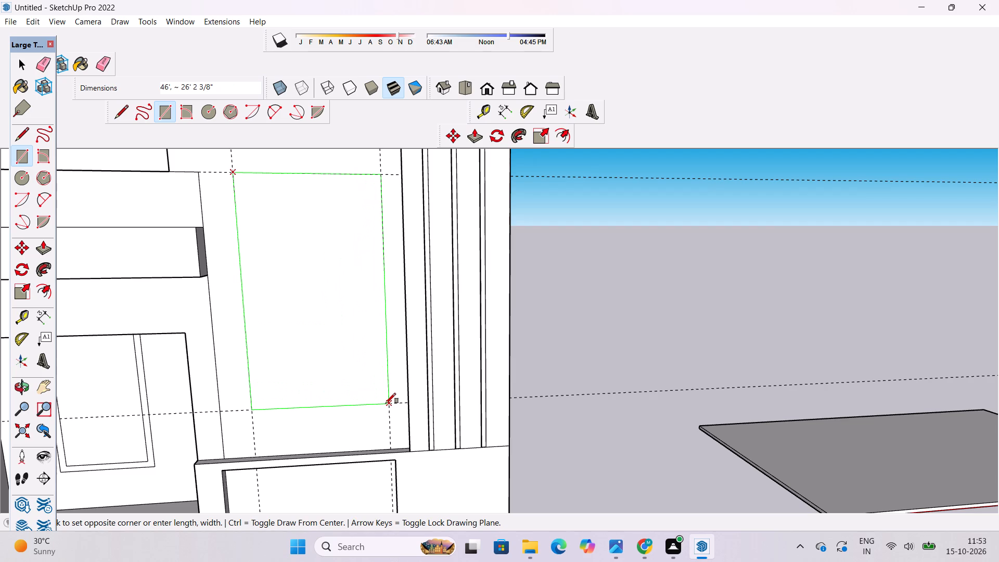
scroll(385, 403, "down", 2)
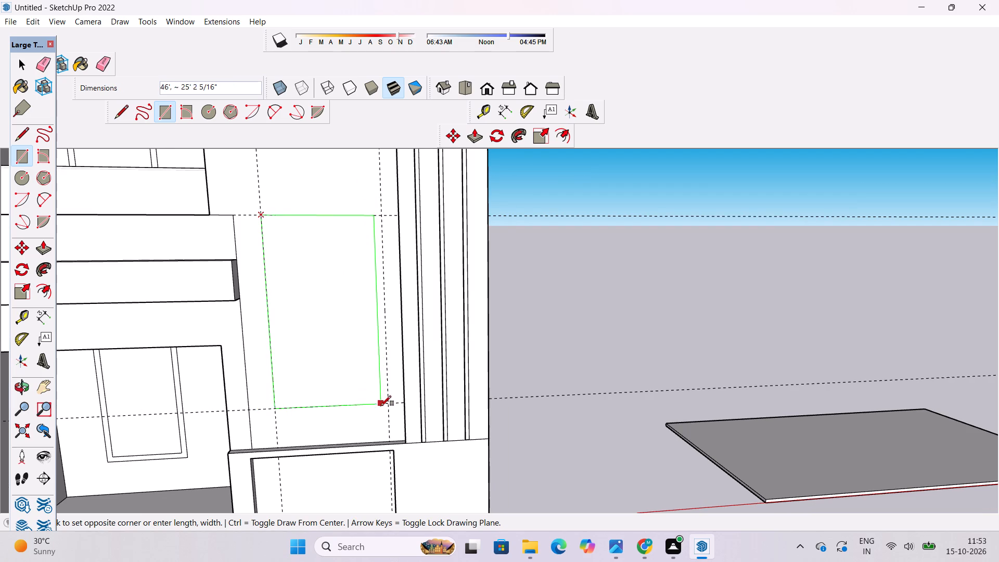
left_click(389, 423)
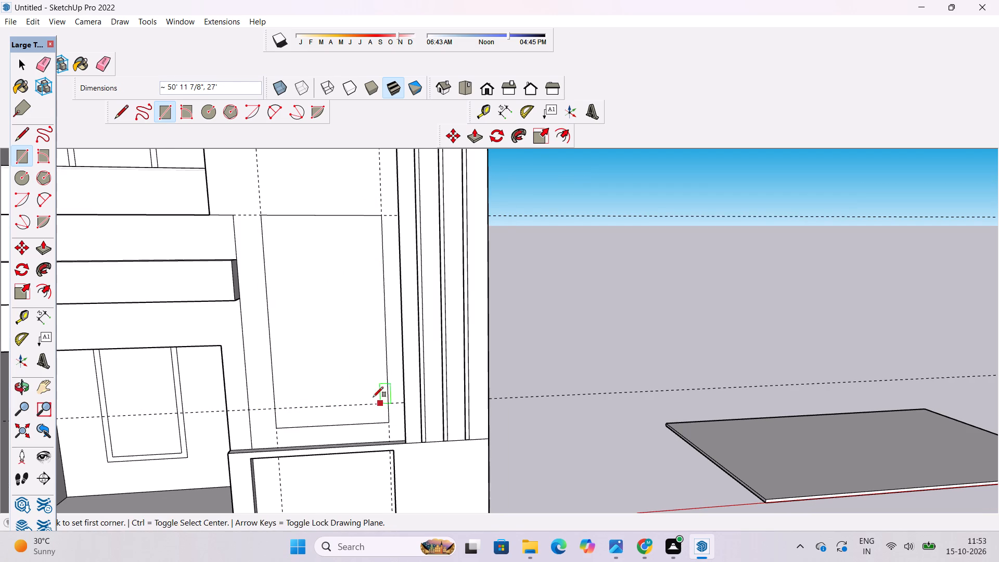
Erase the two vertical guides and the two horizontal guides crossing the tower wall around the new rectangle.
left_click(94, 63)
scroll(234, 224, "down", 5)
scroll(238, 207, "up", 4)
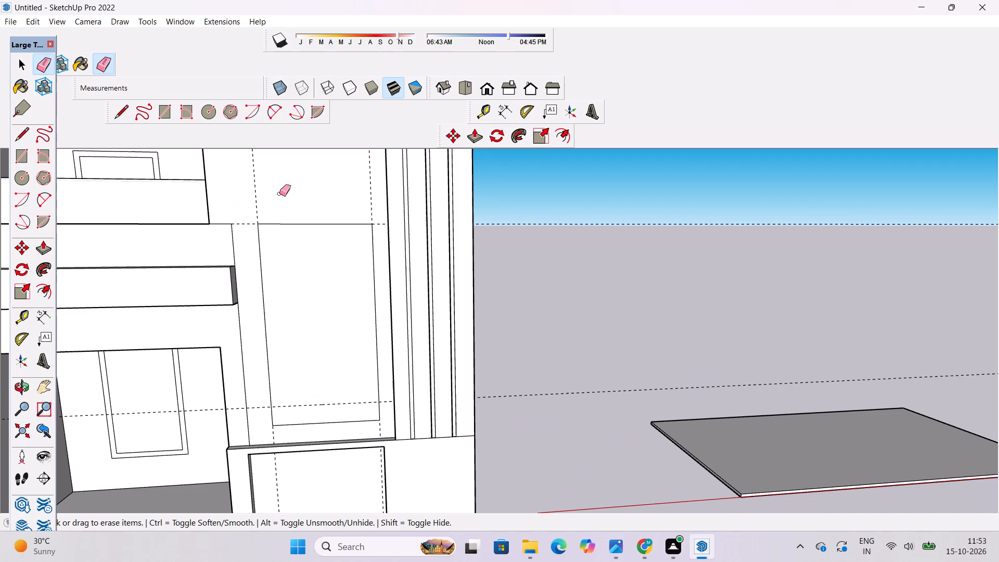
left_click_drag(272, 194, 258, 199)
left_click_drag(258, 192, 240, 229)
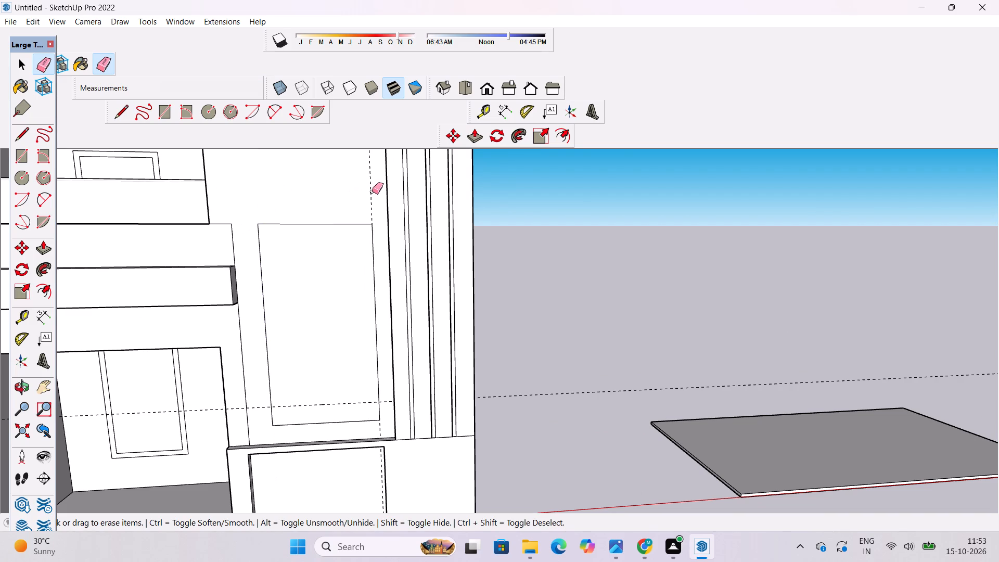
left_click(372, 191)
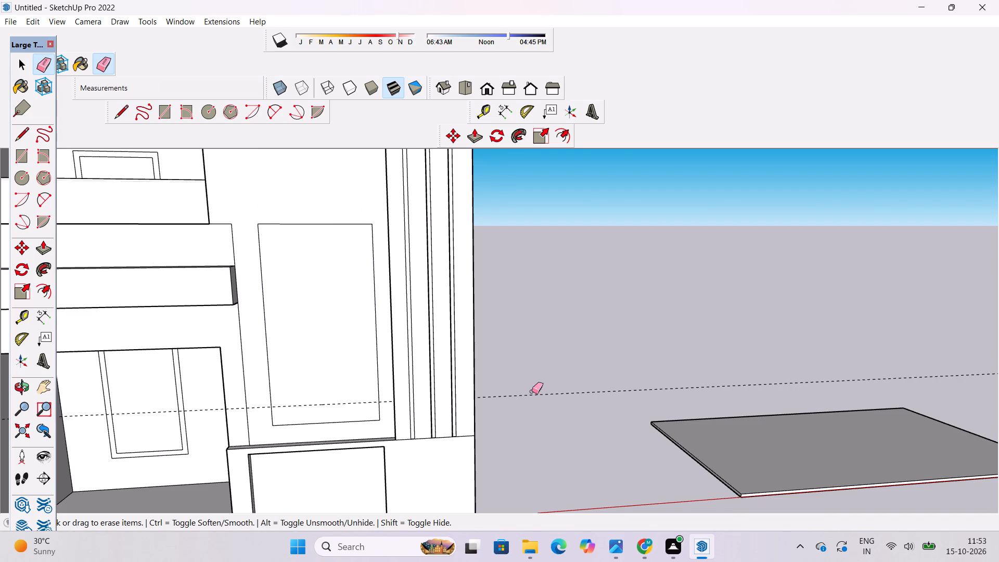
left_click_drag(532, 391, 534, 402)
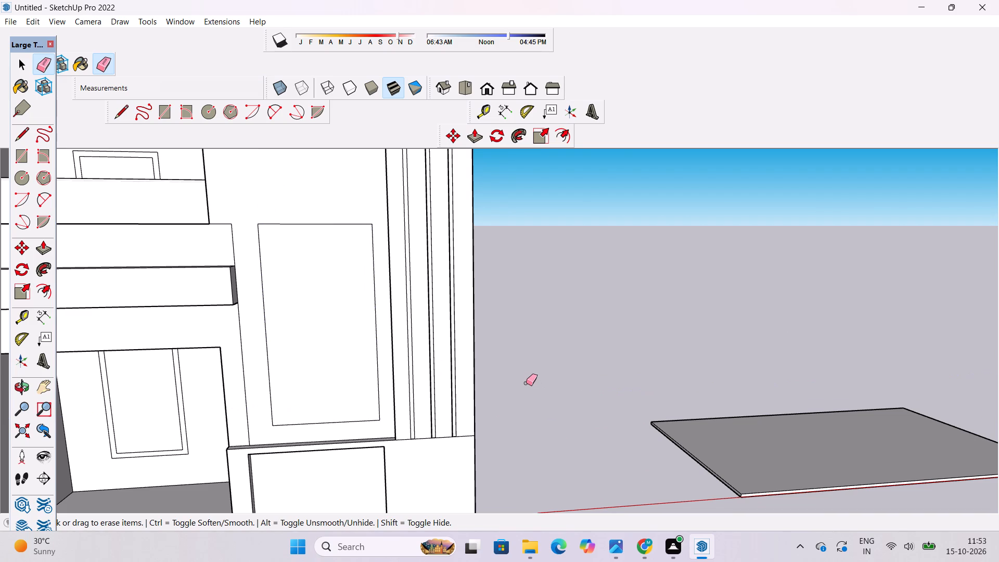